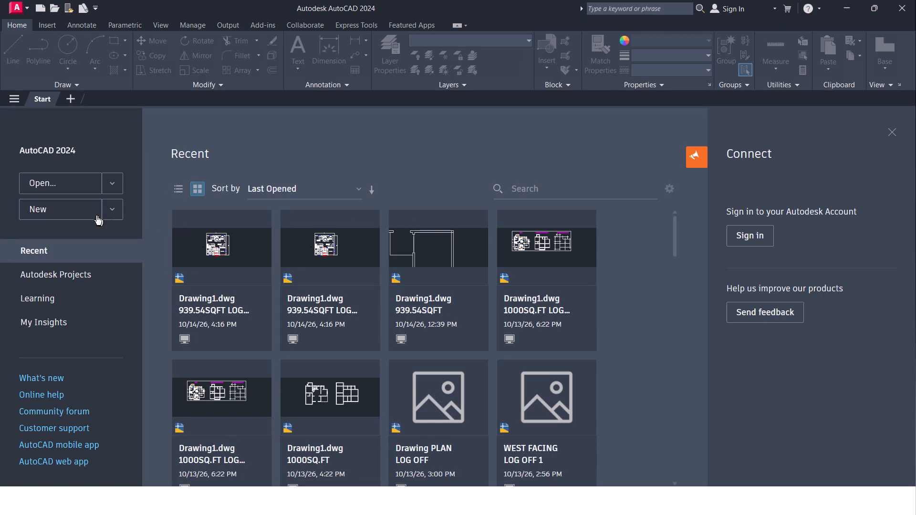
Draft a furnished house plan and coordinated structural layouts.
Create a new blank drawing.
{"action": "left_click", "coordinate": [81, 208]}
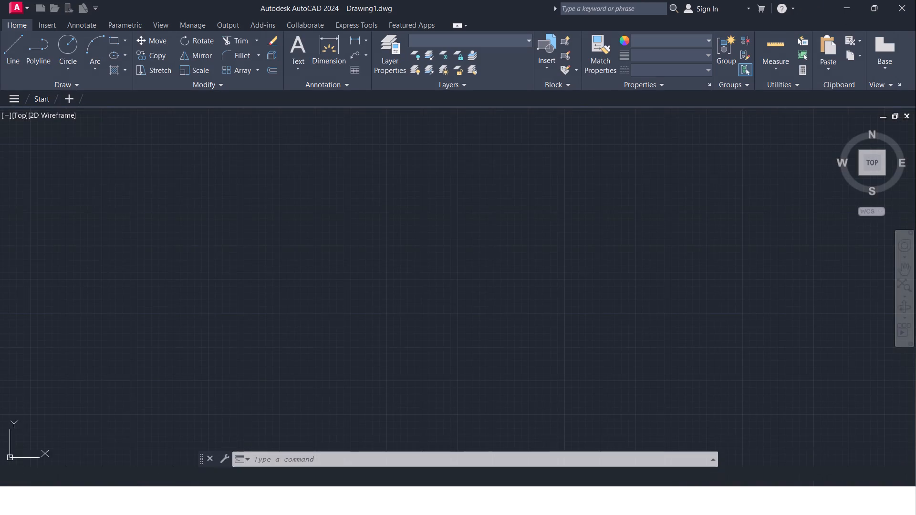
Enable maintaining a log file in the Open and Save options and apply the change.
{"action": "type", "text": "OP"}
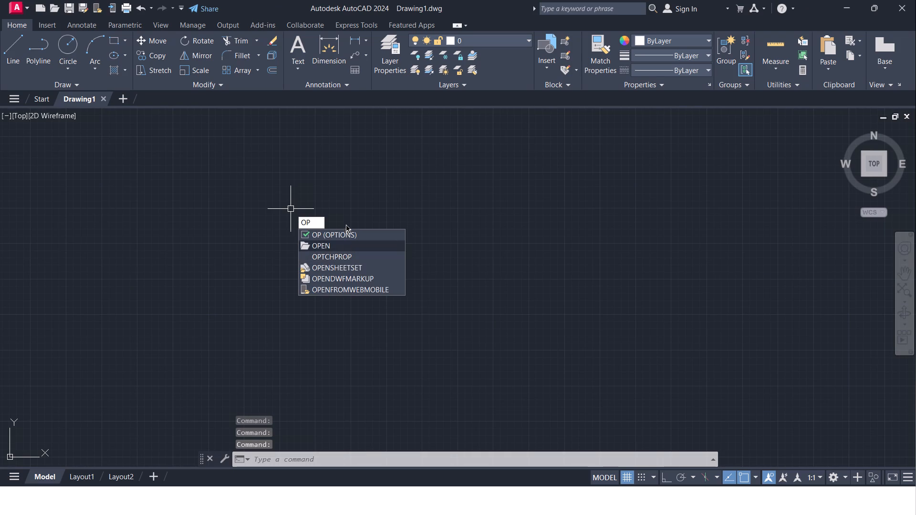
{"action": "left_click", "coordinate": [346, 232]}
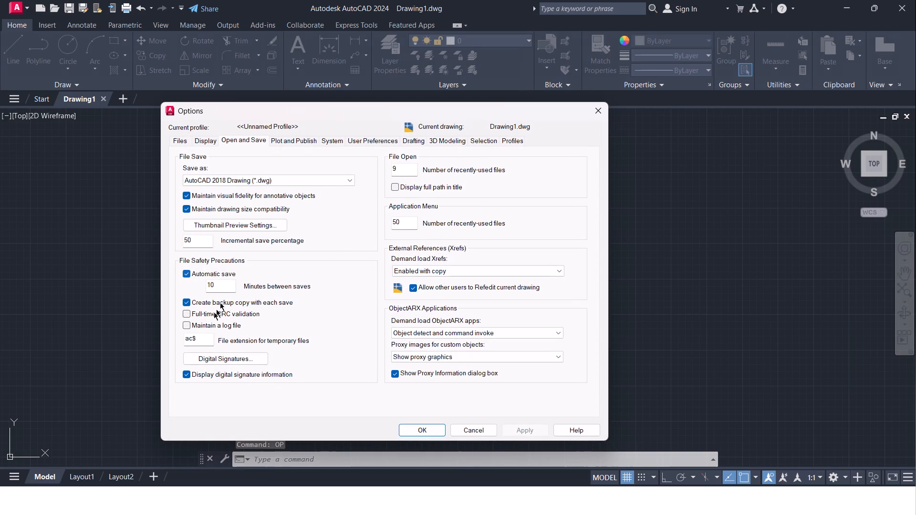
{"action": "left_click", "coordinate": [187, 323]}
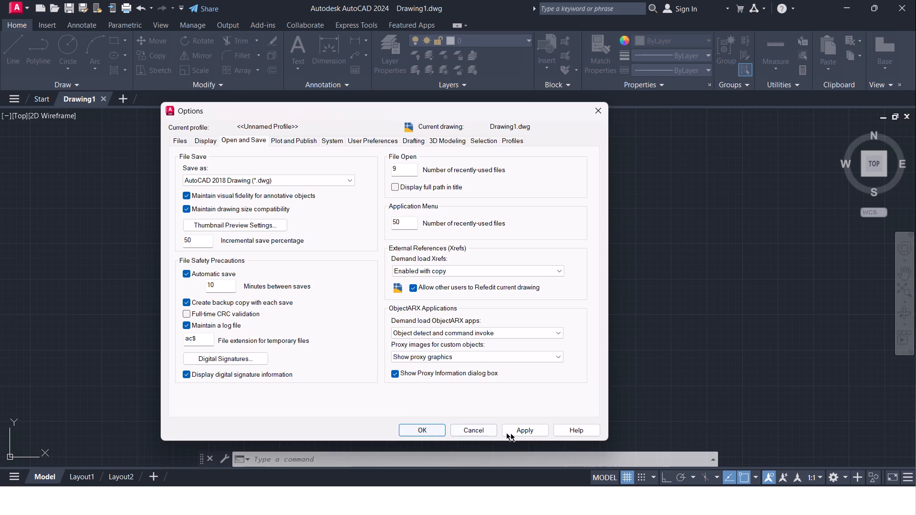
{"action": "left_click", "coordinate": [524, 429]}
{"action": "left_click", "coordinate": [416, 430]}
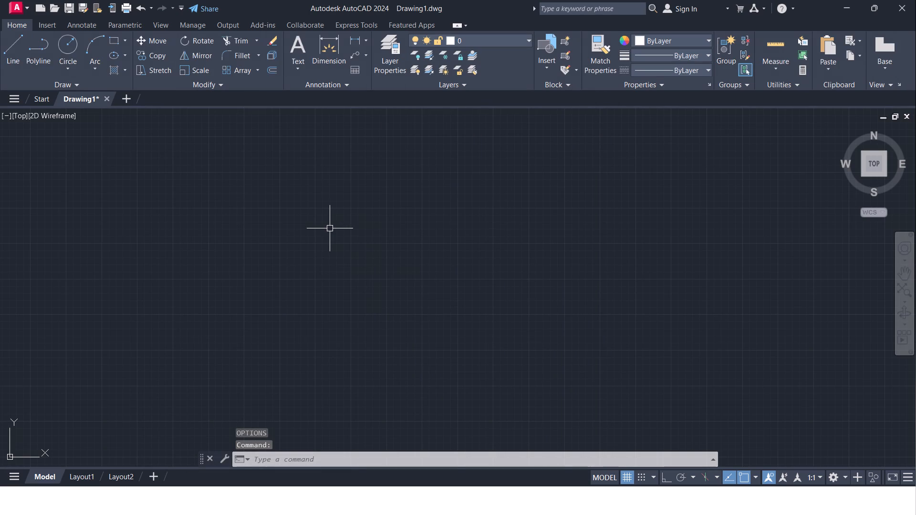
Turn off the UCS icon and the grid display in the drawing area.
{"action": "key", "text": "u"}
{"action": "type", "text": "CS"}
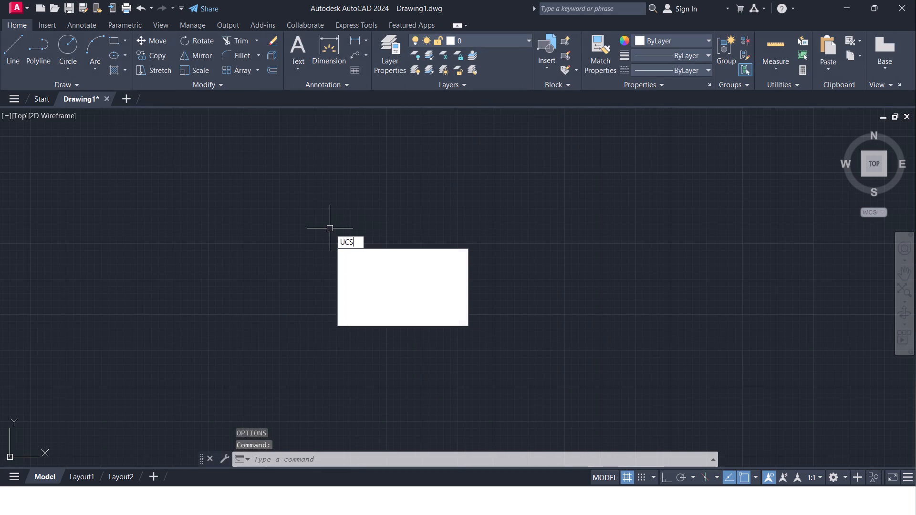
{"action": "left_click", "coordinate": [366, 268]}
{"action": "left_click_drag", "start_coordinate": [401, 311], "coordinate": [366, 267]}
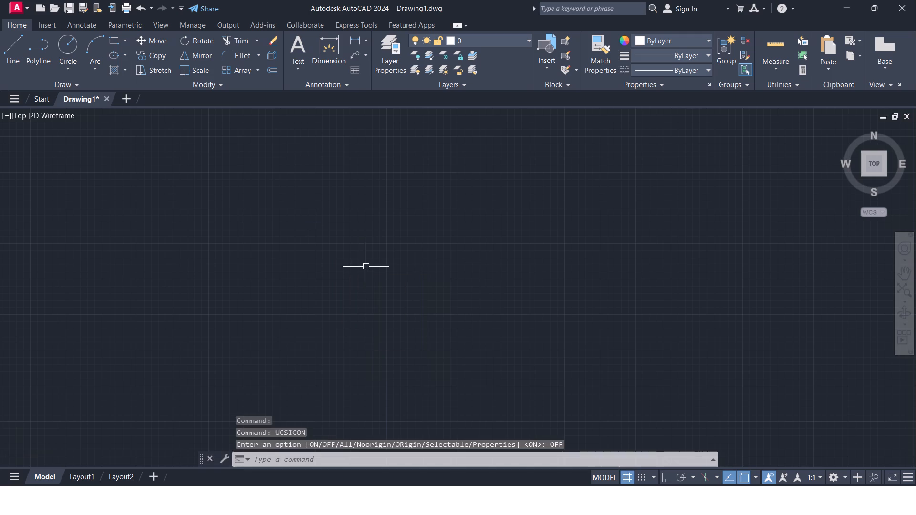
{"action": "left_click", "coordinate": [625, 476]}
Configure the drawing units to Architectural length with 0'-0 1/2" precision, 0.00 angle precision and Inches insertion scale.
{"action": "key", "text": "u"}
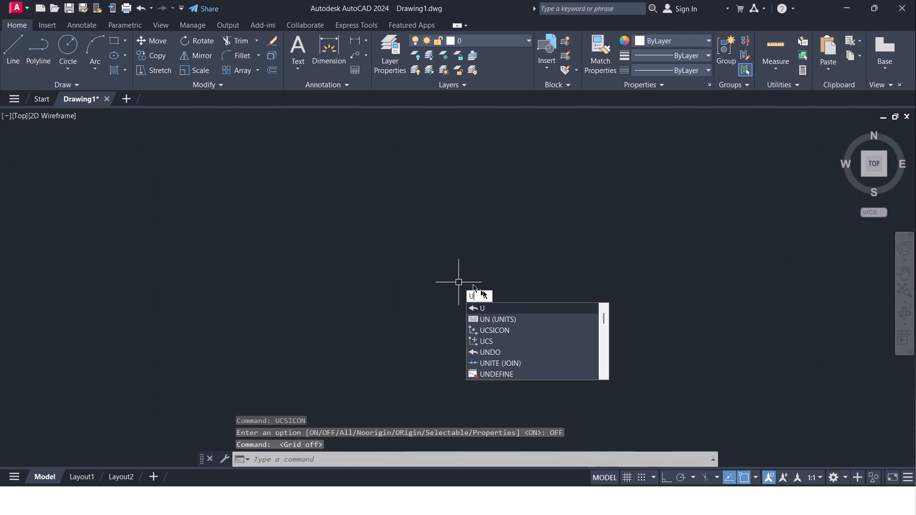
{"action": "left_click", "coordinate": [490, 324]}
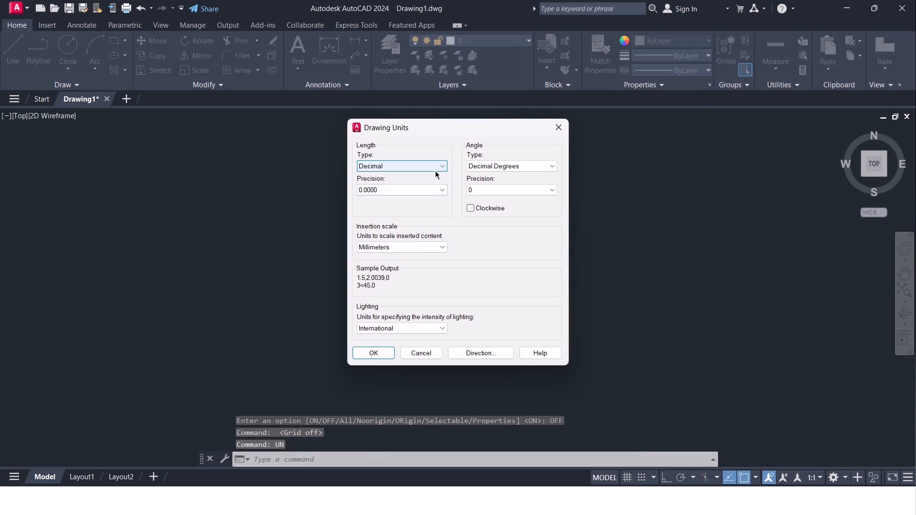
{"action": "left_click", "coordinate": [435, 171]}
{"action": "left_click", "coordinate": [435, 173]}
{"action": "left_click", "coordinate": [435, 181]}
{"action": "left_click", "coordinate": [435, 184]}
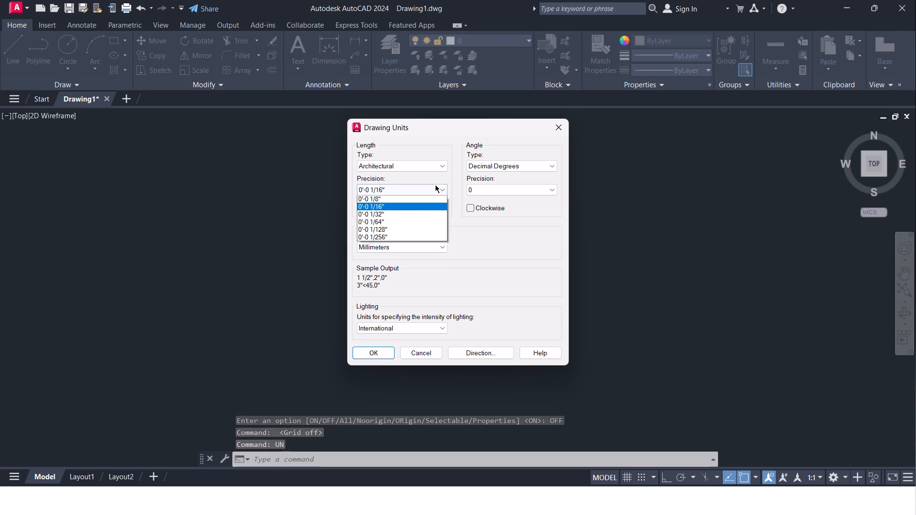
{"action": "left_click", "coordinate": [434, 206]}
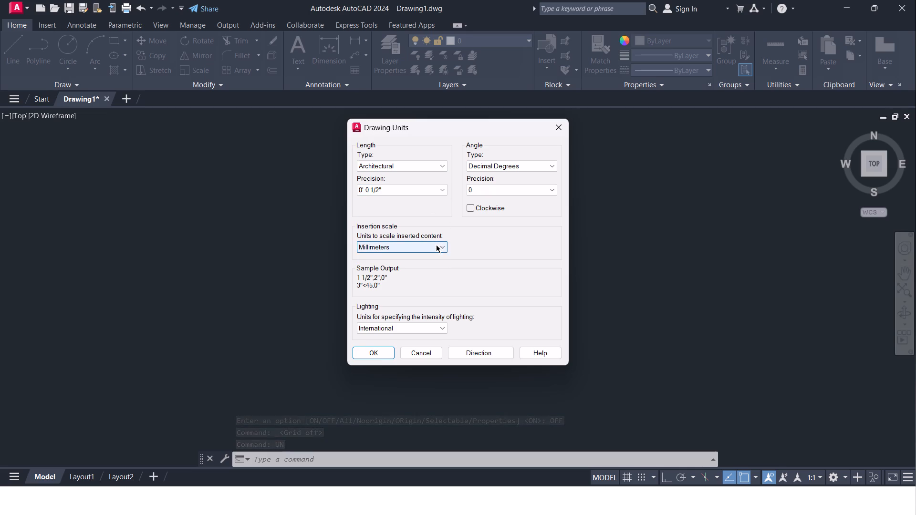
{"action": "left_click", "coordinate": [436, 245]}
{"action": "left_click", "coordinate": [433, 265]}
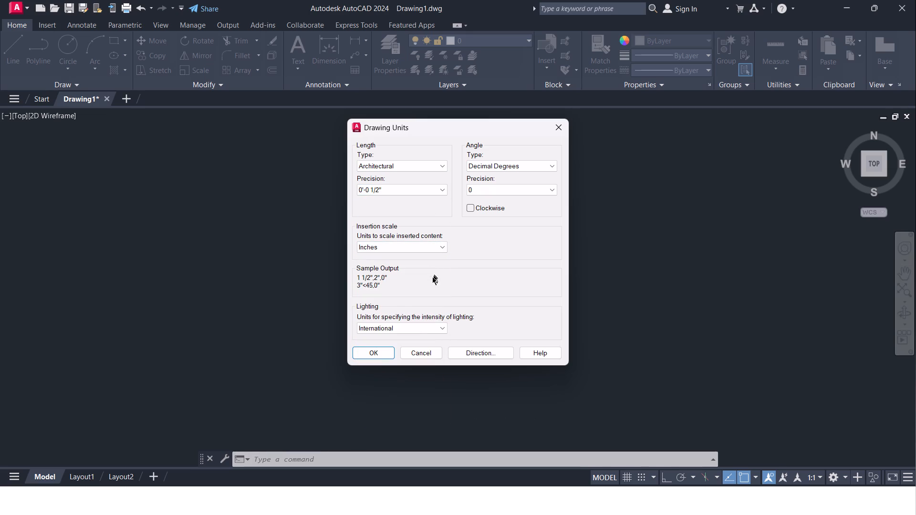
{"action": "left_click", "coordinate": [552, 190]}
{"action": "left_click", "coordinate": [538, 216]}
{"action": "left_click", "coordinate": [382, 349]}
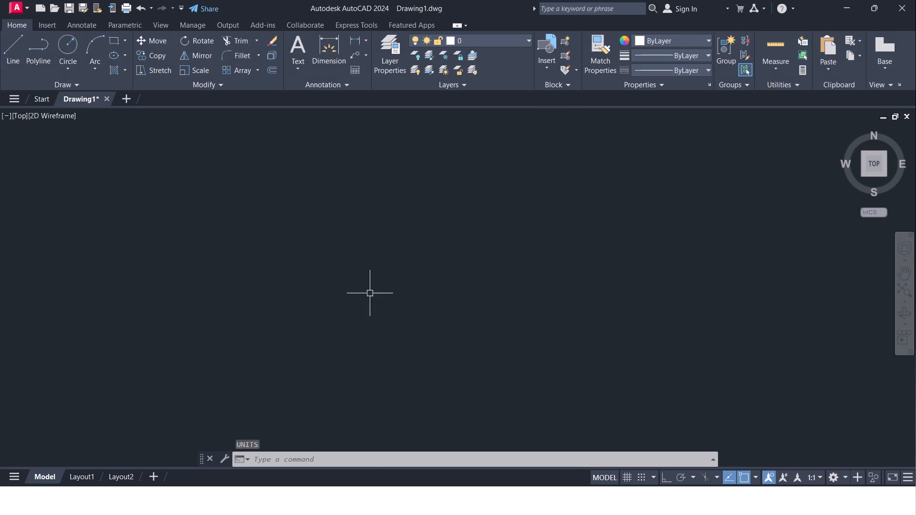
Draw a horizontal line 12'3" long with Ortho mode on.
{"action": "left_click", "coordinate": [10, 42]}
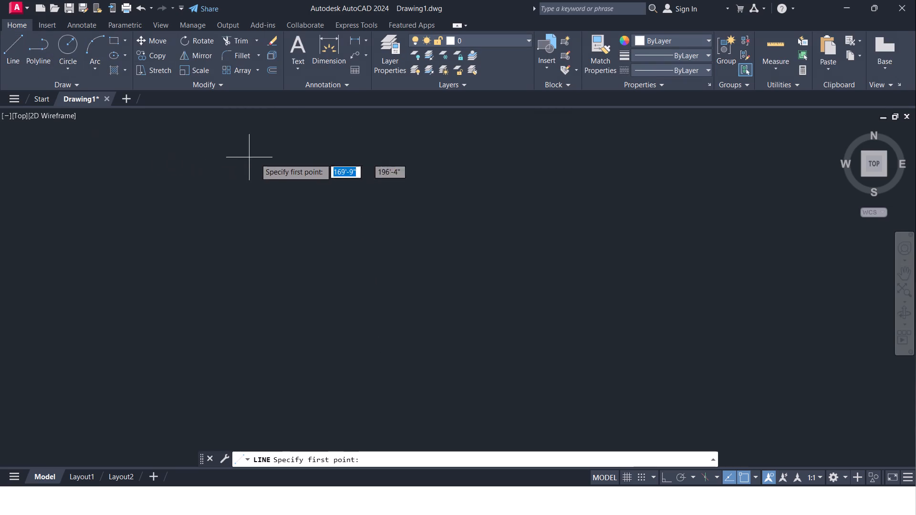
{"action": "left_click", "coordinate": [254, 209]}
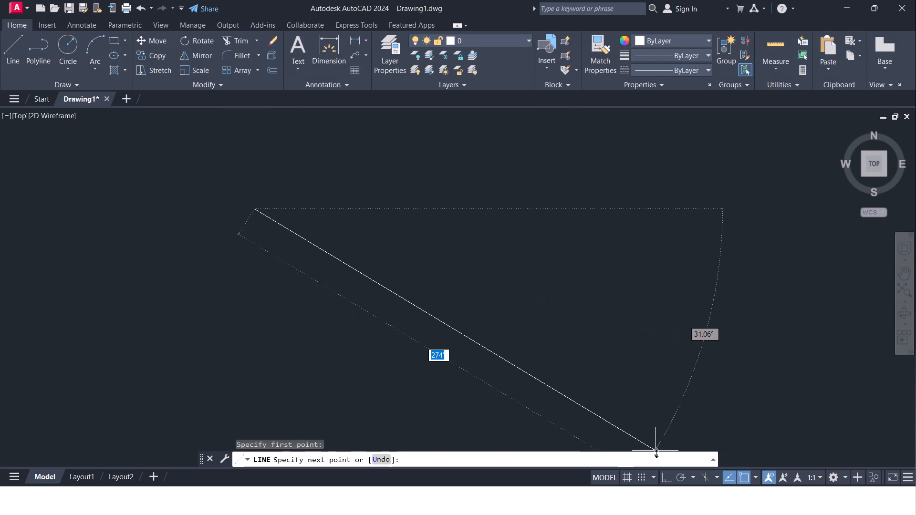
{"action": "left_click", "coordinate": [662, 475]}
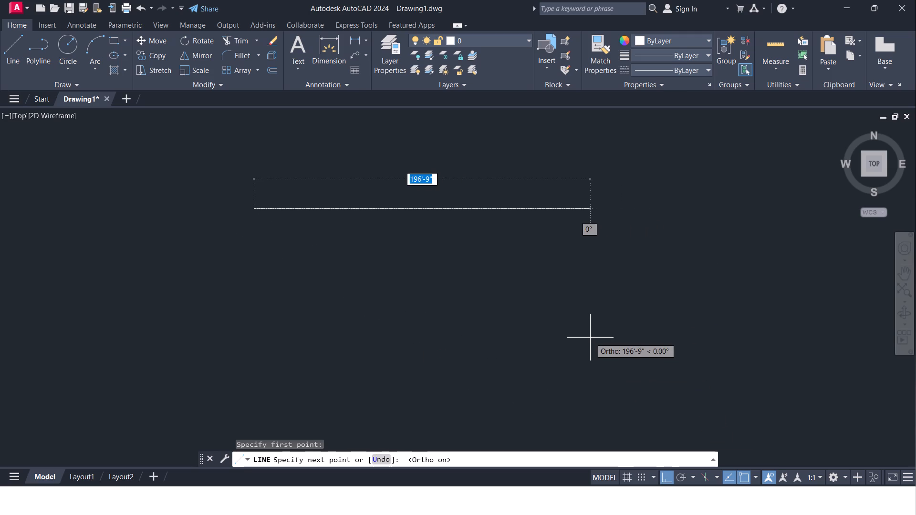
{"action": "type", "text": "12'3"}
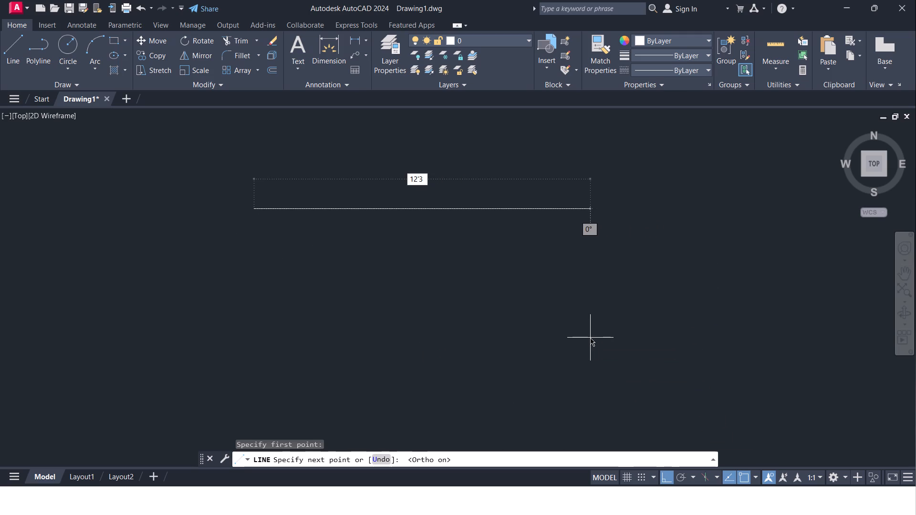
{"action": "key", "text": "shift+quotedbl"}
{"action": "key", "text": "Return"}
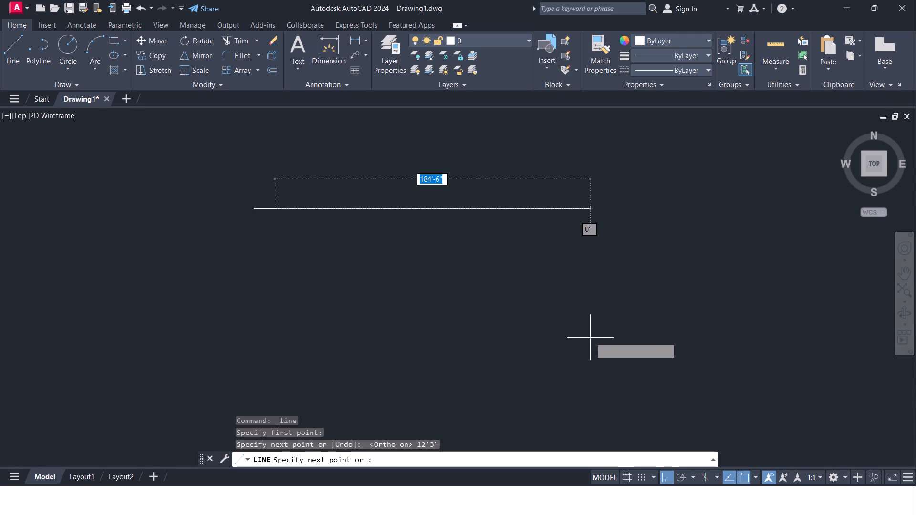
{"action": "key", "text": "Escape"}
{"action": "scroll", "coordinate": [271, 181], "scroll_direction": "up", "scroll_amount": 2}
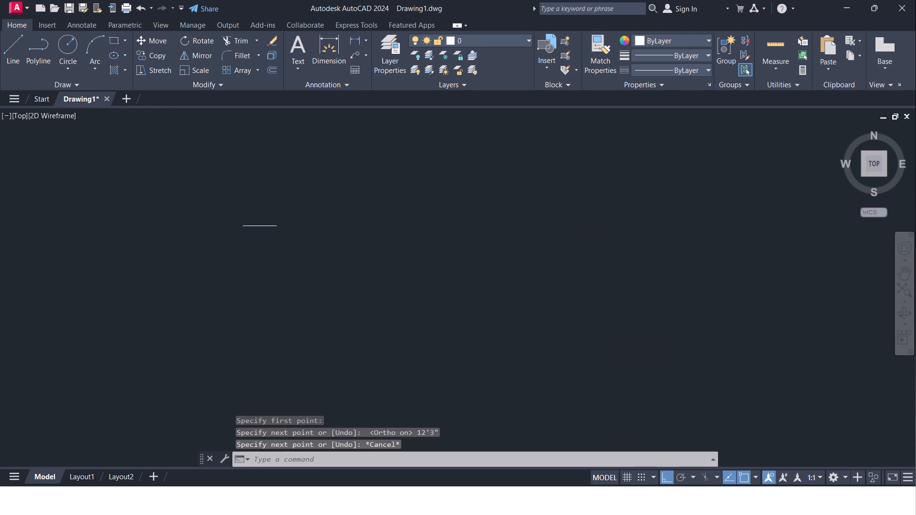
{"action": "middle_click_drag", "start_coordinate": [273, 205], "coordinate": [406, 121]}
{"action": "scroll", "coordinate": [338, 154], "scroll_direction": "up", "scroll_amount": 3}
{"action": "middle_click_drag", "start_coordinate": [383, 160], "coordinate": [310, 138]}
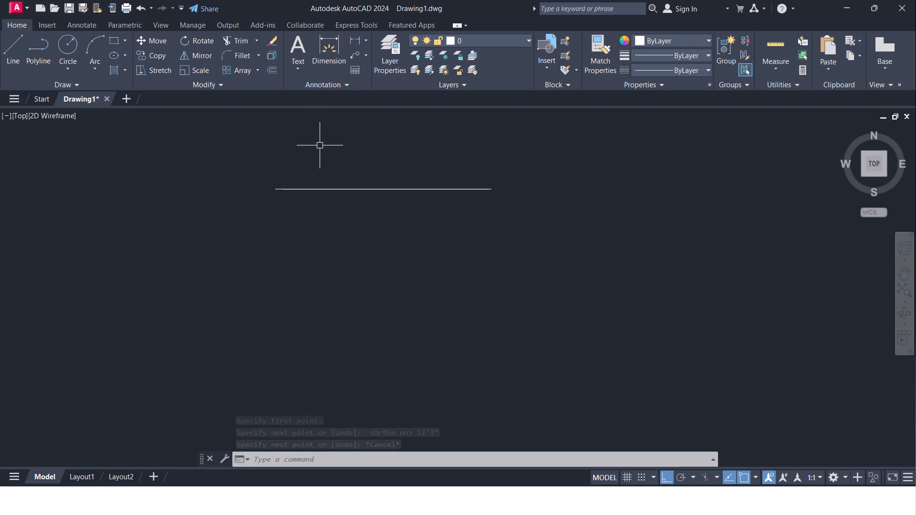
{"action": "key", "text": "Escape"}
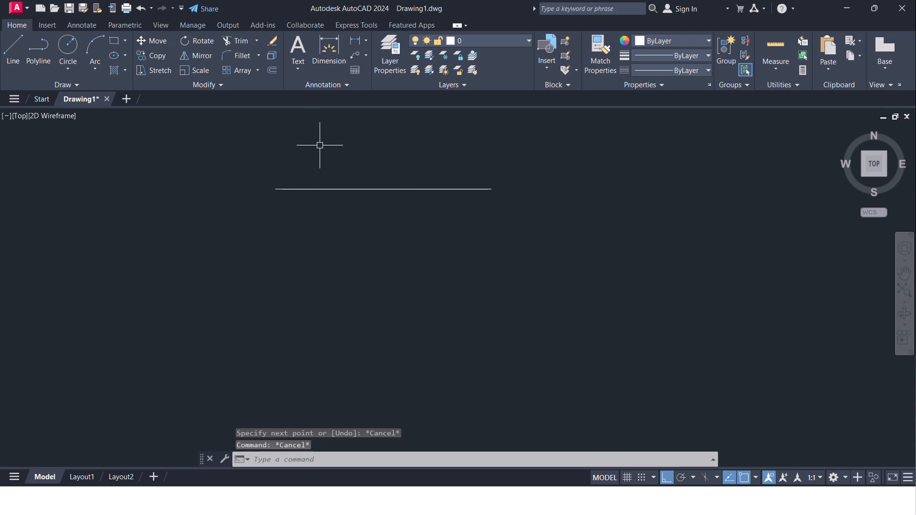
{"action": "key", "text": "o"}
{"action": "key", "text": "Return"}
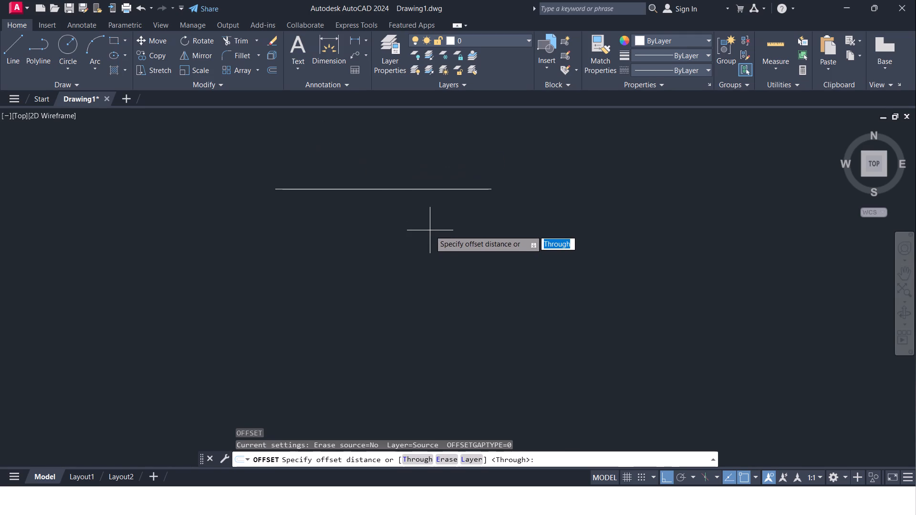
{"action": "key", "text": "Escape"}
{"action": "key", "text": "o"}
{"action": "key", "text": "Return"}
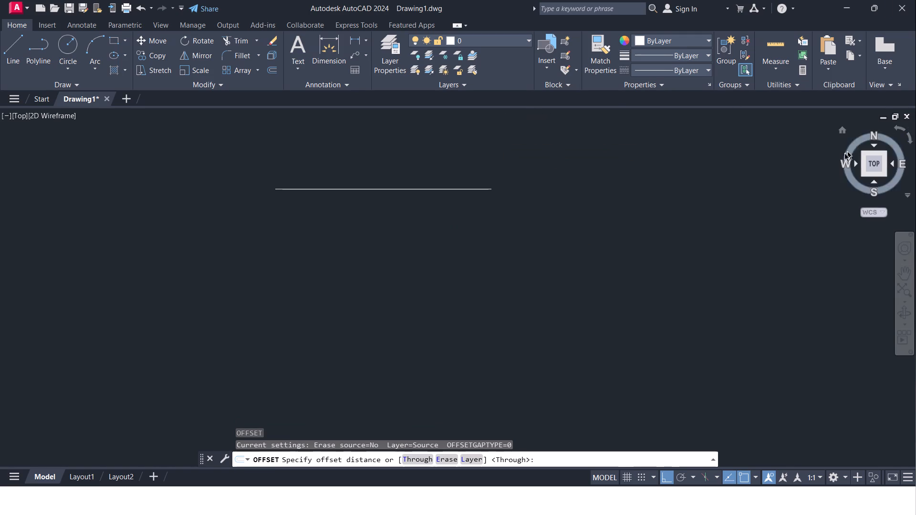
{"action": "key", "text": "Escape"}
Offset the horizontal line 9" downward to form a double wall line.
{"action": "key", "text": "o"}
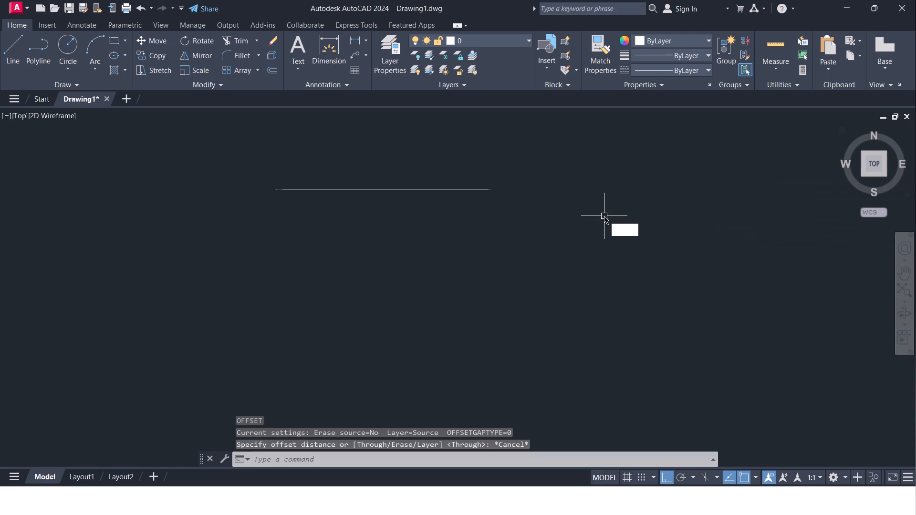
{"action": "key", "text": "Return"}
{"action": "key", "text": "9"}
{"action": "key", "text": "shift+quotedbl"}
{"action": "key", "text": "Return"}
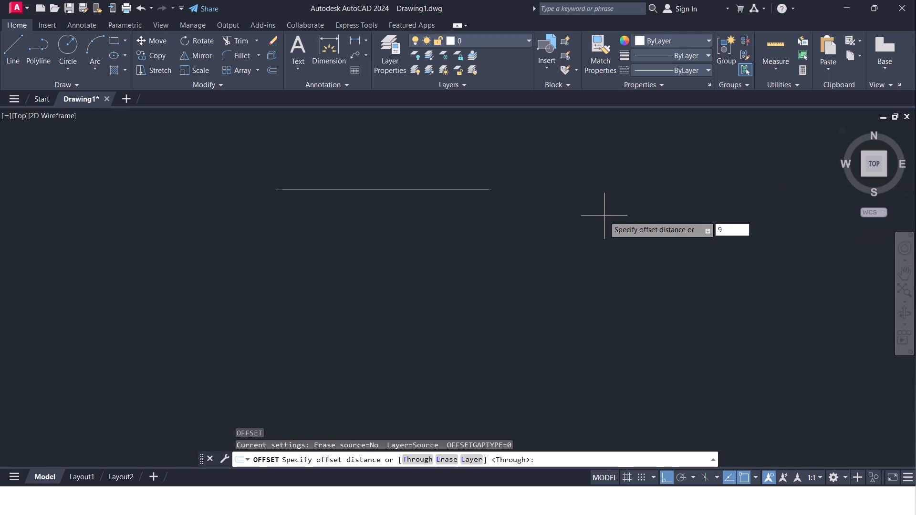
{"action": "left_click", "coordinate": [466, 188]}
{"action": "left_click", "coordinate": [447, 253]}
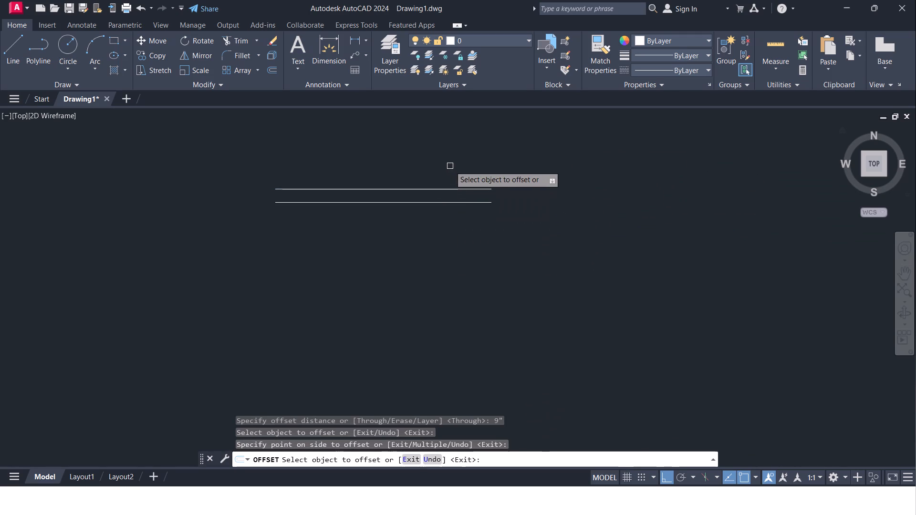
{"action": "middle_click_drag", "start_coordinate": [450, 166], "coordinate": [586, 249]}
{"action": "scroll", "coordinate": [586, 249], "scroll_direction": "down", "scroll_amount": 1}
{"action": "middle_click_drag", "start_coordinate": [582, 247], "coordinate": [569, 241]}
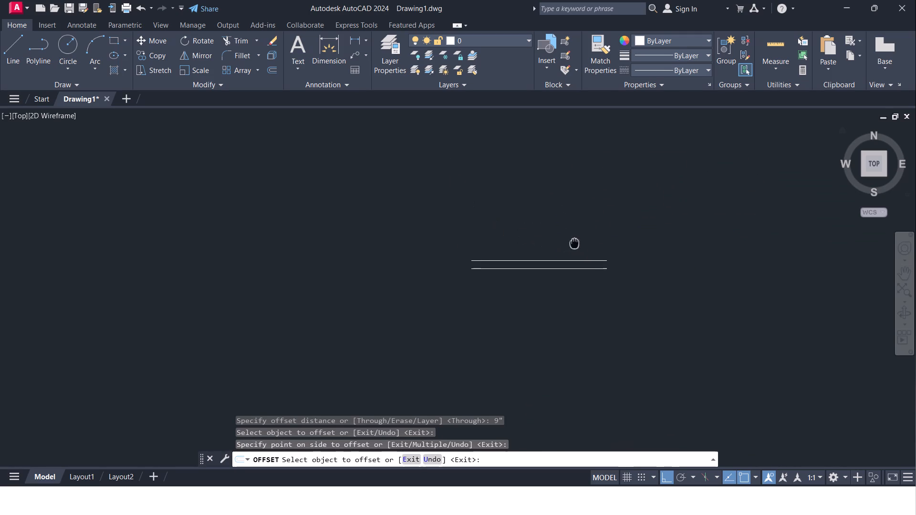
{"action": "middle_click_drag", "start_coordinate": [569, 241], "coordinate": [537, 237]}
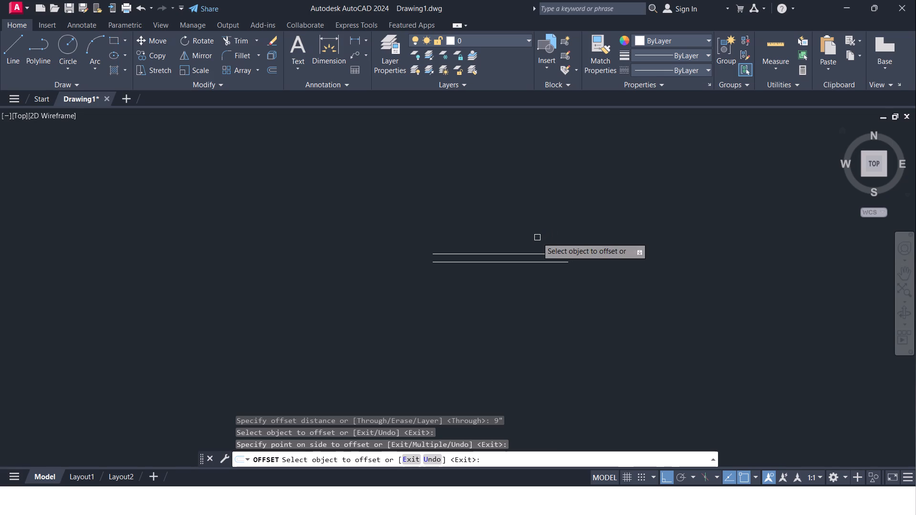
{"action": "key", "text": "Escape"}
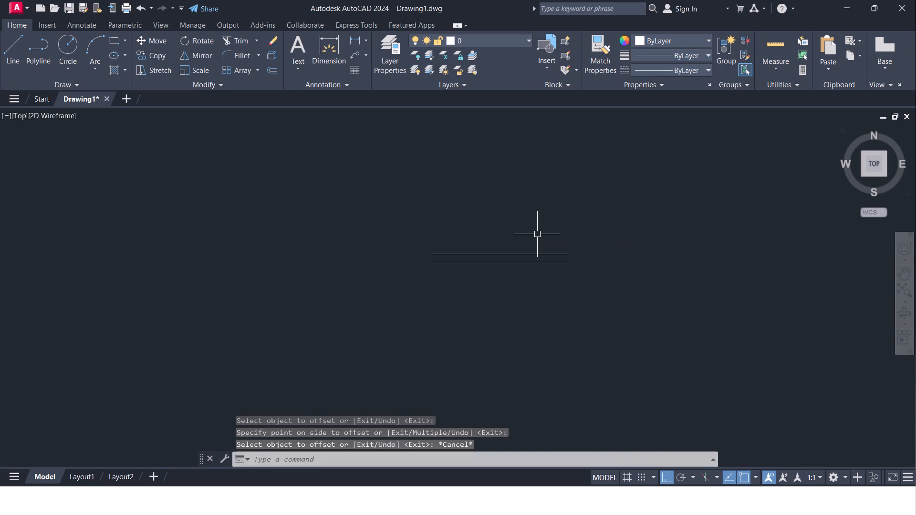
Draw a vertical line 10' long upward from the right end of the upper horizontal wall line.
{"action": "key", "text": "l"}
{"action": "key", "text": "Return"}
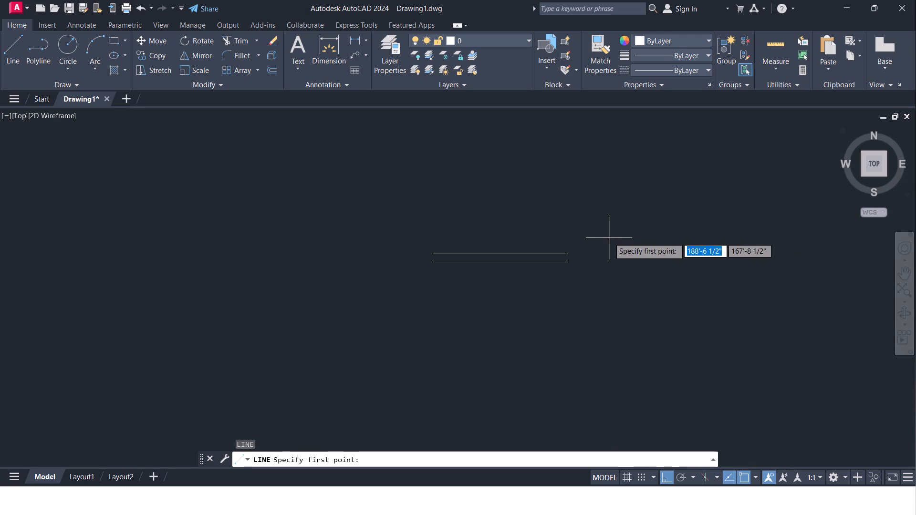
{"action": "left_click", "coordinate": [566, 253]}
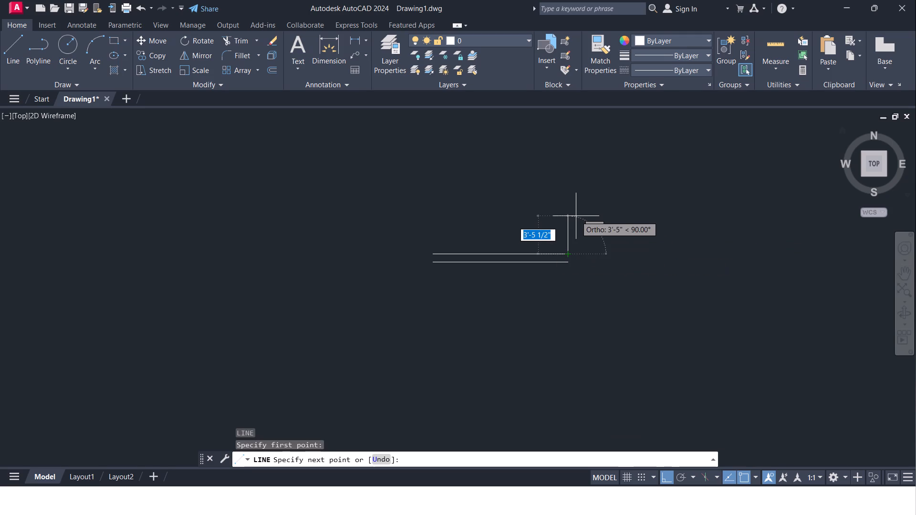
{"action": "type", "text": "10'"}
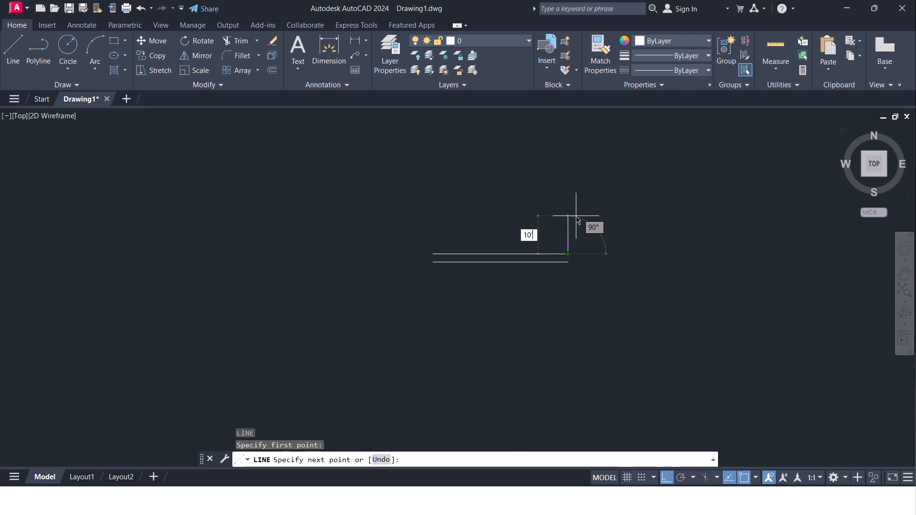
{"action": "key", "text": "Return"}
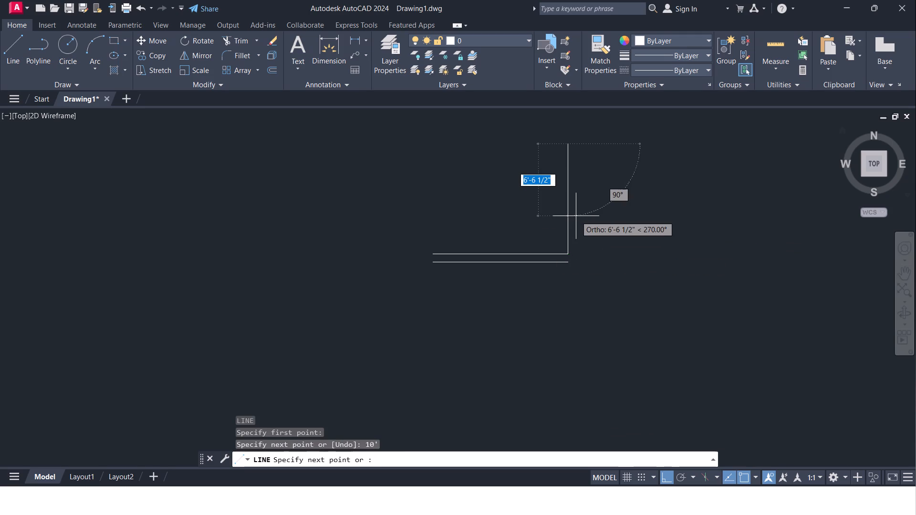
{"action": "key", "text": "Escape"}
Offset the vertical line 4" to the right to form a double partition wall line.
{"action": "key", "text": "o"}
{"action": "key", "text": "Return"}
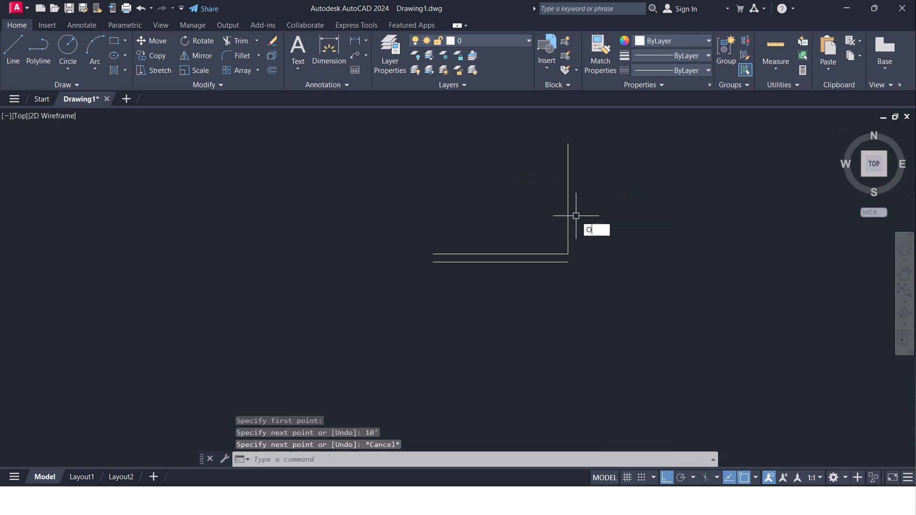
{"action": "key", "text": "4"}
{"action": "key", "text": "shift+quotedbl"}
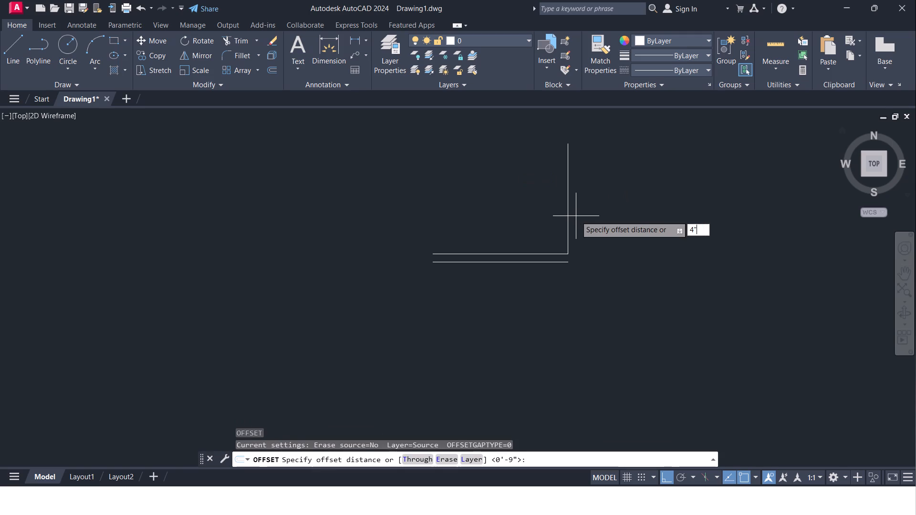
{"action": "key", "text": "Return"}
{"action": "left_click", "coordinate": [569, 216]}
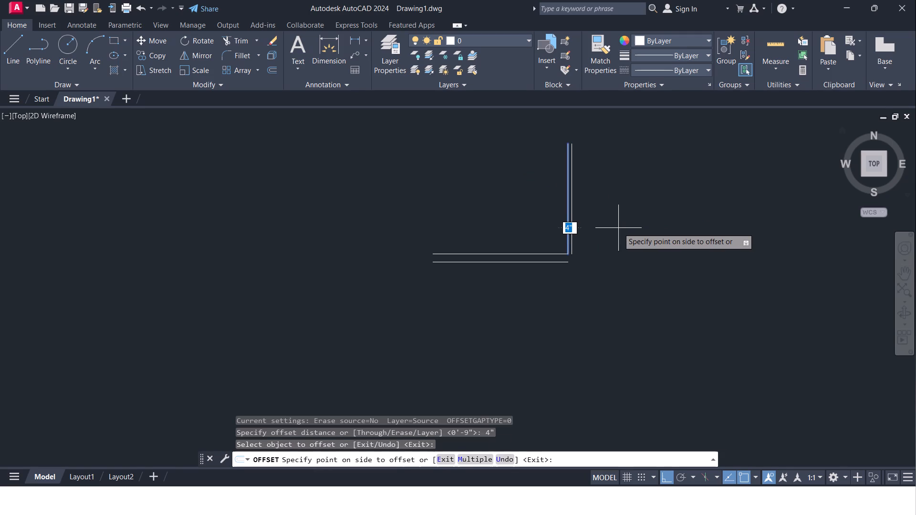
{"action": "left_click", "coordinate": [618, 228]}
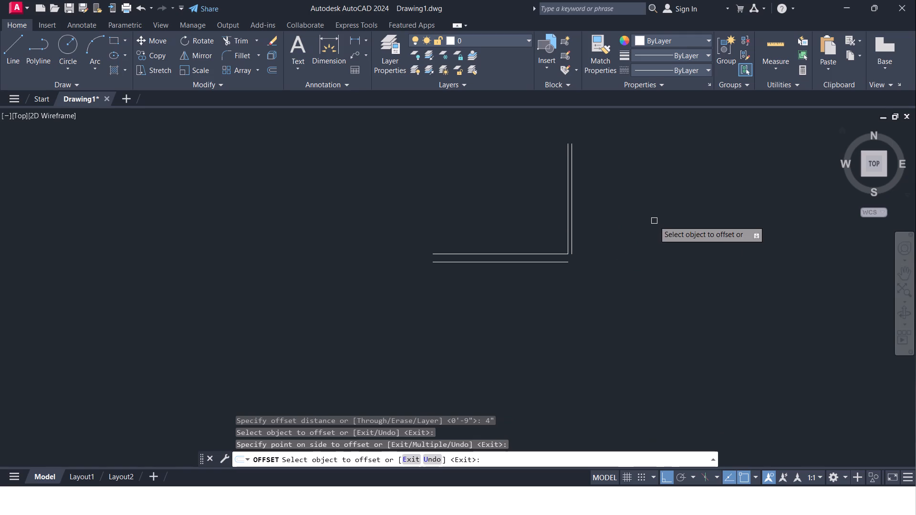
{"action": "key", "text": "Return"}
Offset the partition's right line 11' to the right for the far side wall.
{"action": "key", "text": "Return"}
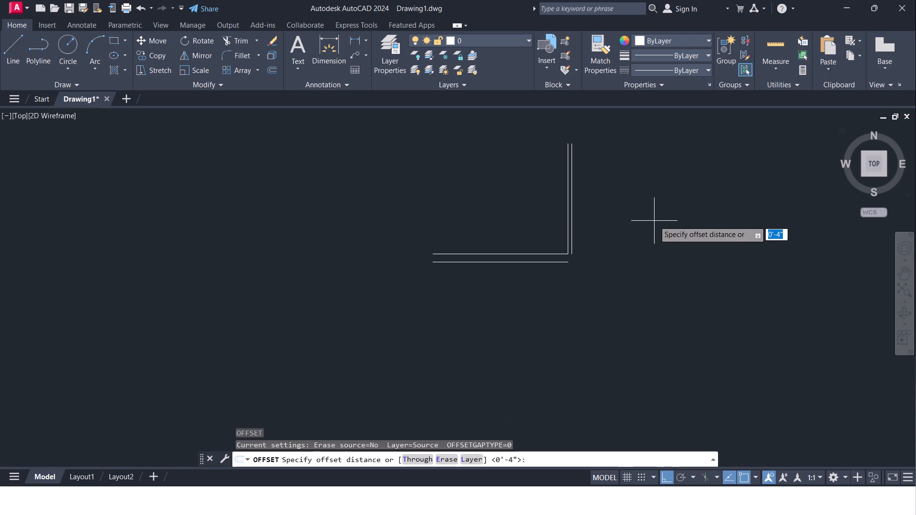
{"action": "key", "text": "1"}
{"action": "key", "text": "1"}
{"action": "key", "text": "apostrophe"}
{"action": "key", "text": "Return"}
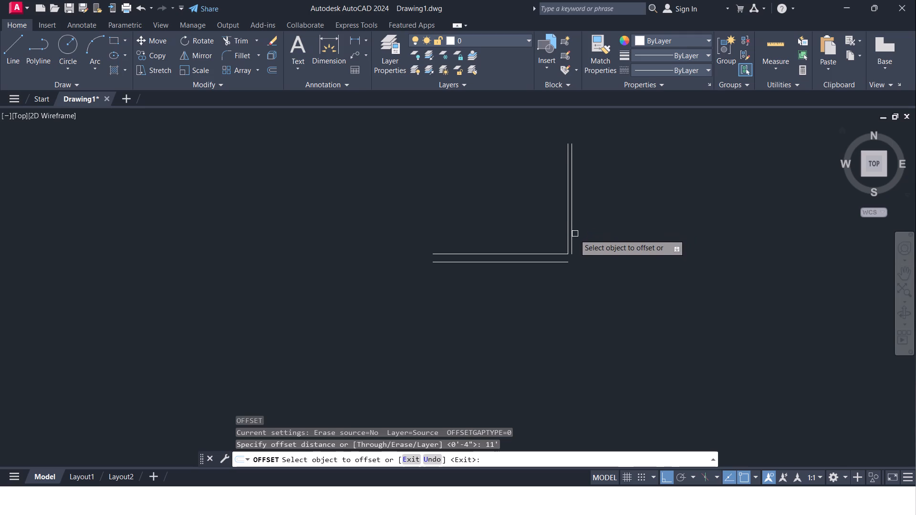
{"action": "left_click", "coordinate": [573, 242]}
{"action": "left_click", "coordinate": [729, 263]}
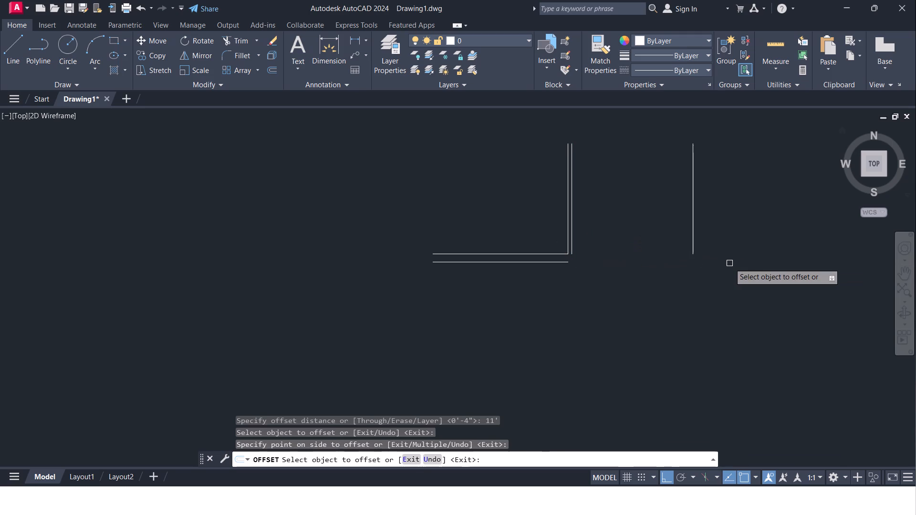
{"action": "key", "text": "Return"}
Offset the new far vertical line 9" to the right to form the outer side wall.
{"action": "key", "text": "Return"}
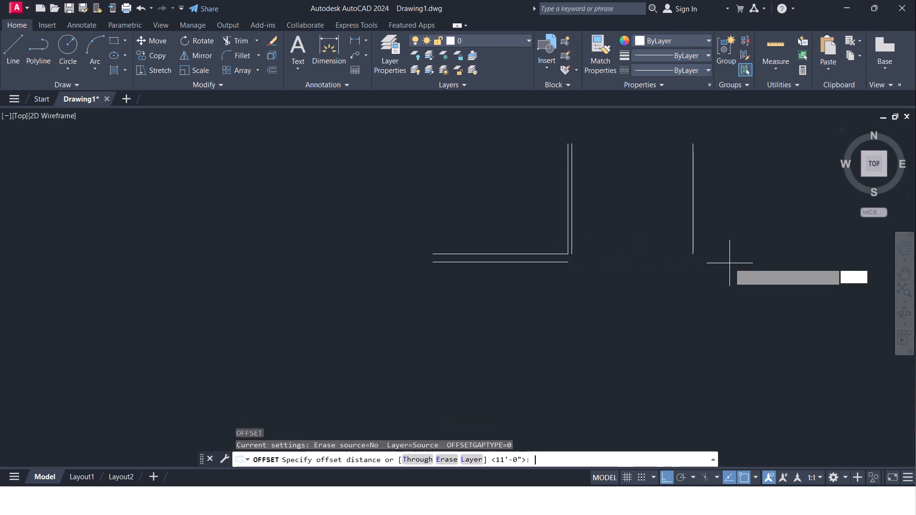
{"action": "key", "text": "9"}
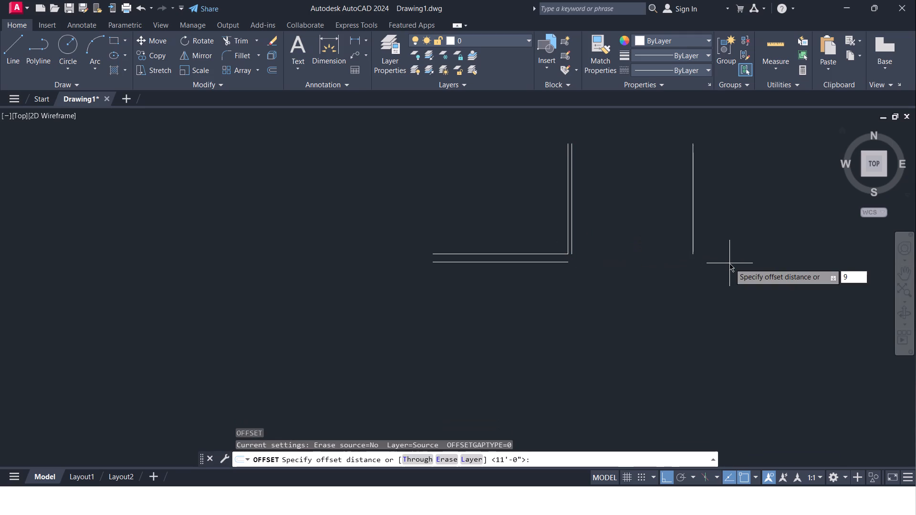
{"action": "key", "text": "shift+quotedbl"}
{"action": "key", "text": "Return"}
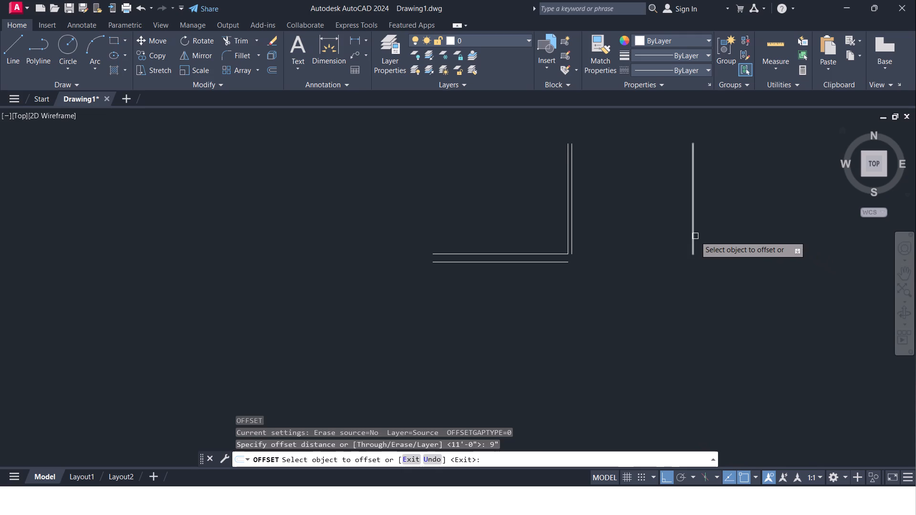
{"action": "left_click", "coordinate": [695, 236]}
{"action": "left_click", "coordinate": [786, 263]}
{"action": "scroll", "coordinate": [645, 264], "scroll_direction": "up", "scroll_amount": 1}
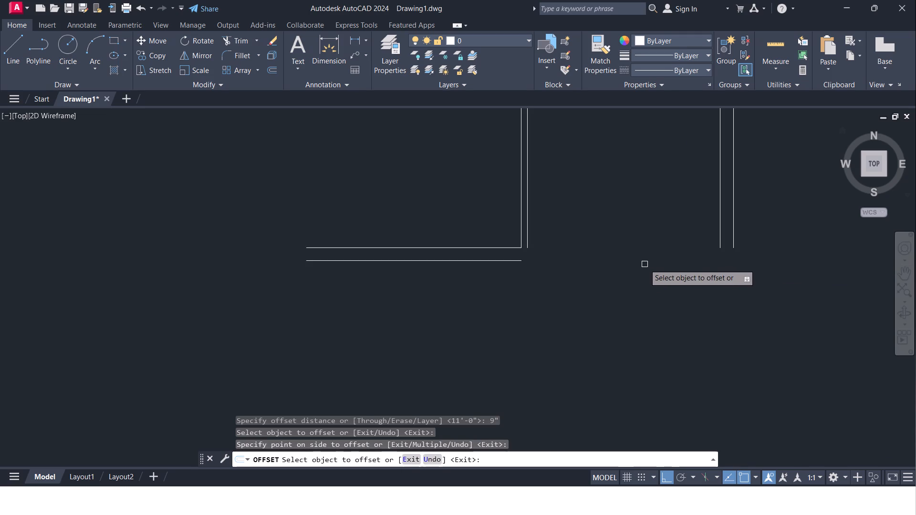
{"action": "middle_click_drag", "start_coordinate": [668, 282], "coordinate": [706, 339]}
{"action": "scroll", "coordinate": [699, 313], "scroll_direction": "down", "scroll_amount": 1}
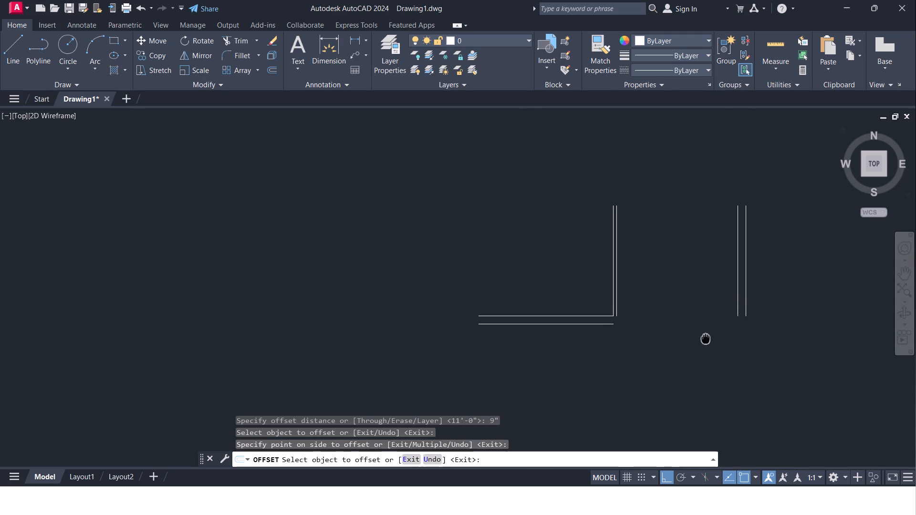
{"action": "middle_click_drag", "start_coordinate": [706, 339], "coordinate": [707, 324]}
{"action": "key", "text": "Escape"}
Extend the upper horizontal wall line to the inner line of the right-hand side wall.
{"action": "type", "text": "EX"}
{"action": "left_click", "coordinate": [720, 340]}
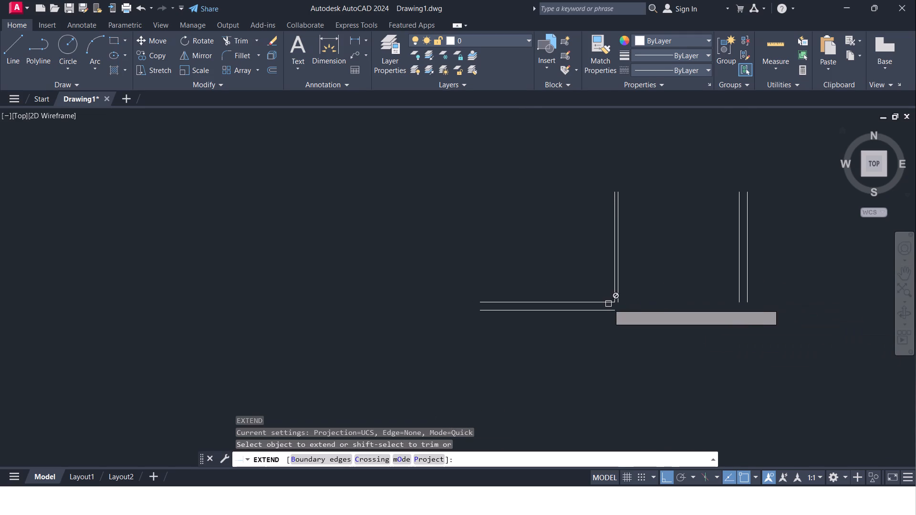
{"action": "left_click", "coordinate": [606, 303]}
{"action": "left_click", "coordinate": [612, 302]}
{"action": "left_click", "coordinate": [608, 301]}
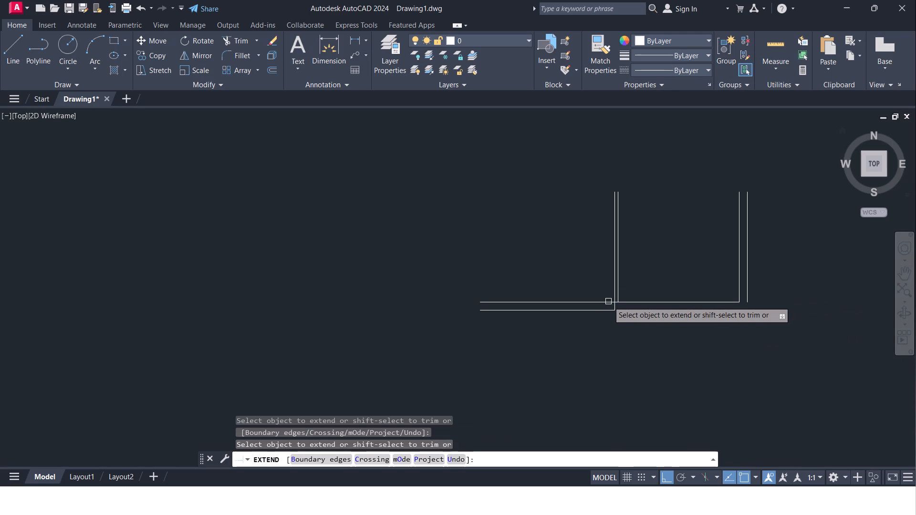
{"action": "left_click", "coordinate": [609, 309]}
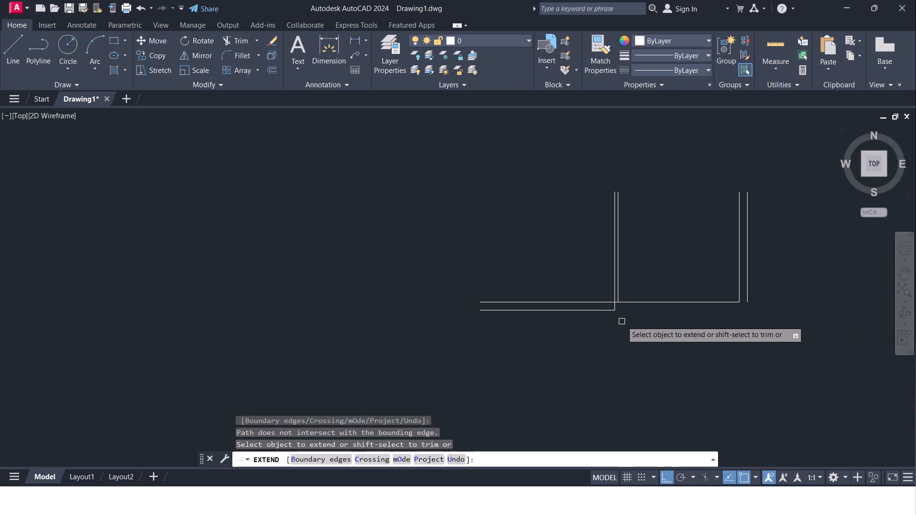
{"action": "key", "text": "Escape"}
Trim the piece of the partition's left line lying between the two horizontal wall lines.
{"action": "type", "text": "TR"}
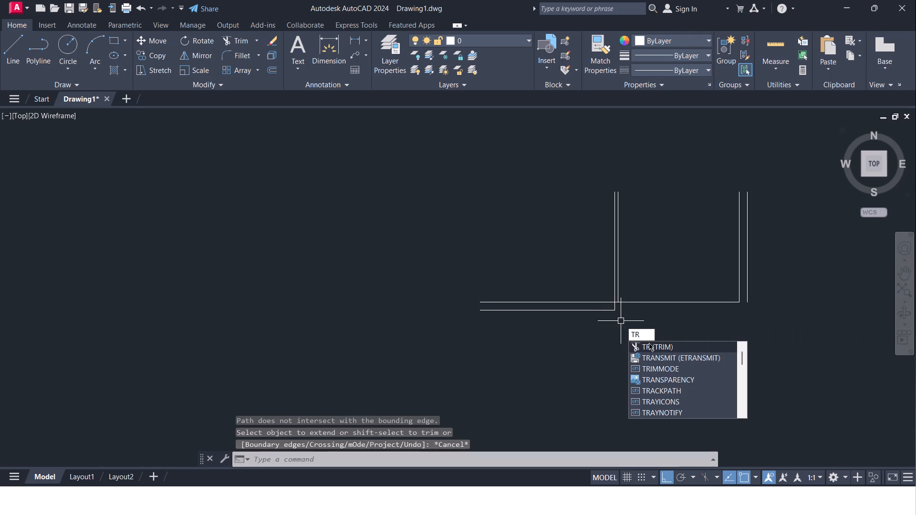
{"action": "left_click", "coordinate": [649, 343]}
{"action": "scroll", "coordinate": [621, 312], "scroll_direction": "up", "scroll_amount": 3}
{"action": "left_click", "coordinate": [590, 291]}
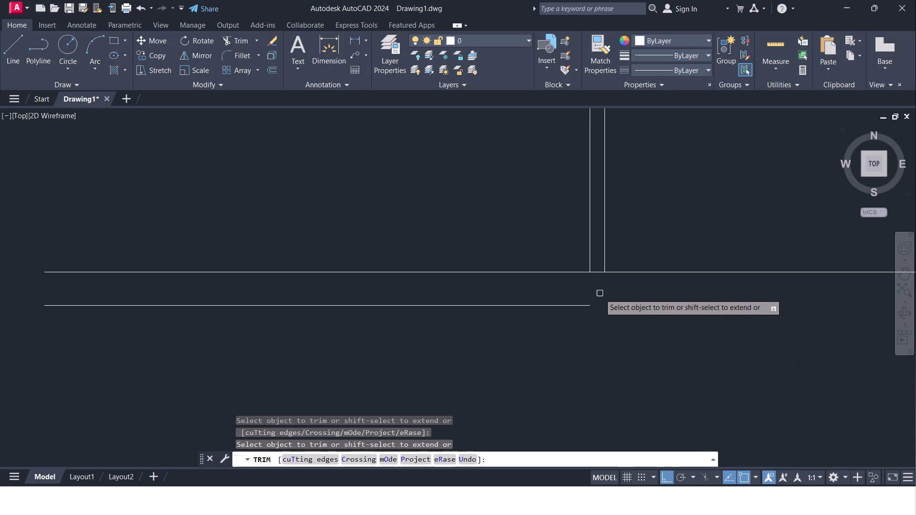
{"action": "scroll", "coordinate": [600, 294], "scroll_direction": "down", "scroll_amount": 3}
{"action": "middle_click_drag", "start_coordinate": [627, 319], "coordinate": [595, 315]}
{"action": "key", "text": "Escape"}
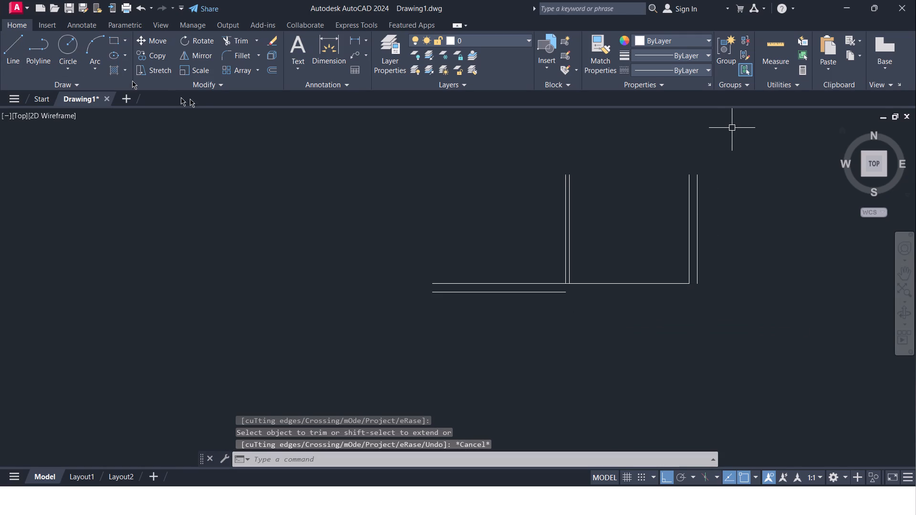
Fillet the outer right-hand vertical line with the lower horizontal wall line to close the outer corner.
{"action": "left_click", "coordinate": [221, 60]}
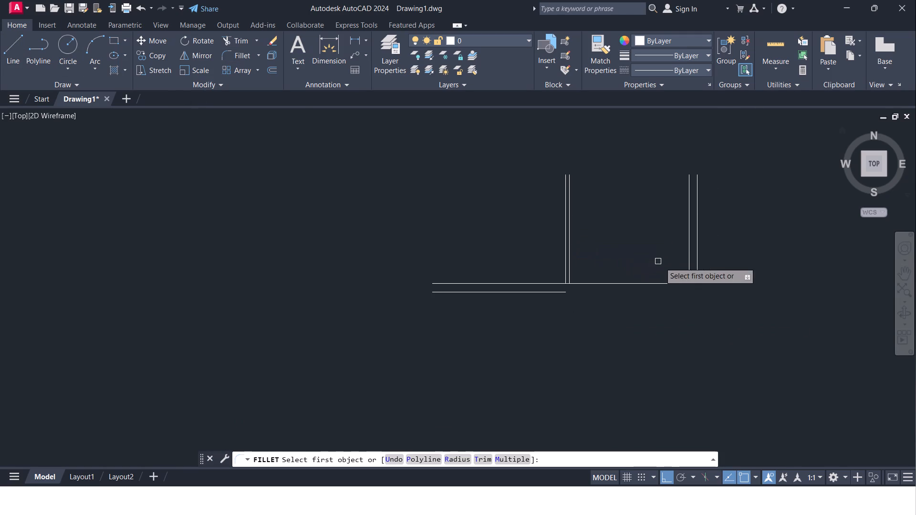
{"action": "left_click", "coordinate": [698, 278]}
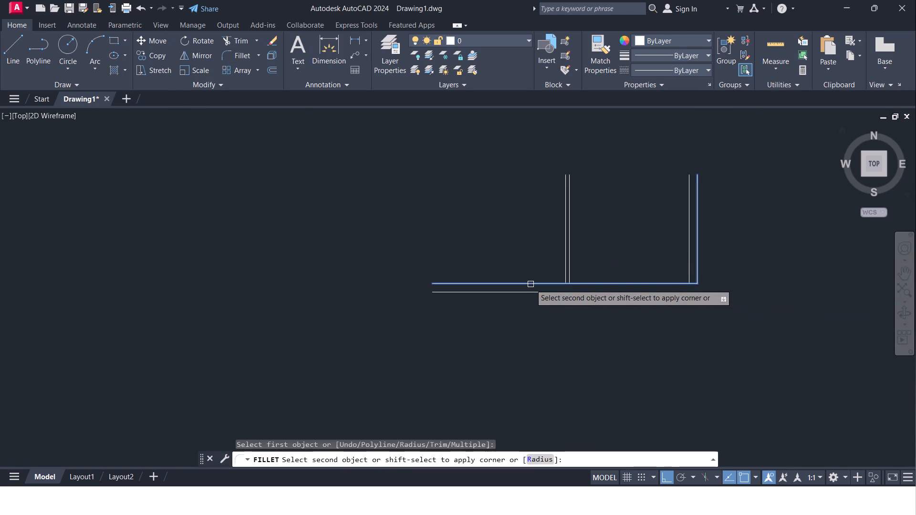
{"action": "left_click", "coordinate": [531, 292]}
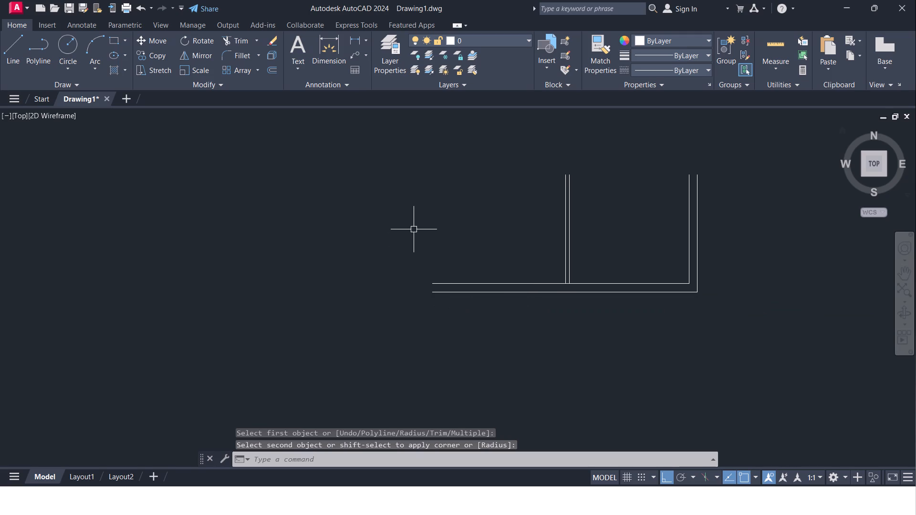
Offset the upper horizontal line of the bottom wall 10' upward across both rooms.
{"action": "middle_click_drag", "start_coordinate": [414, 229], "coordinate": [415, 273]}
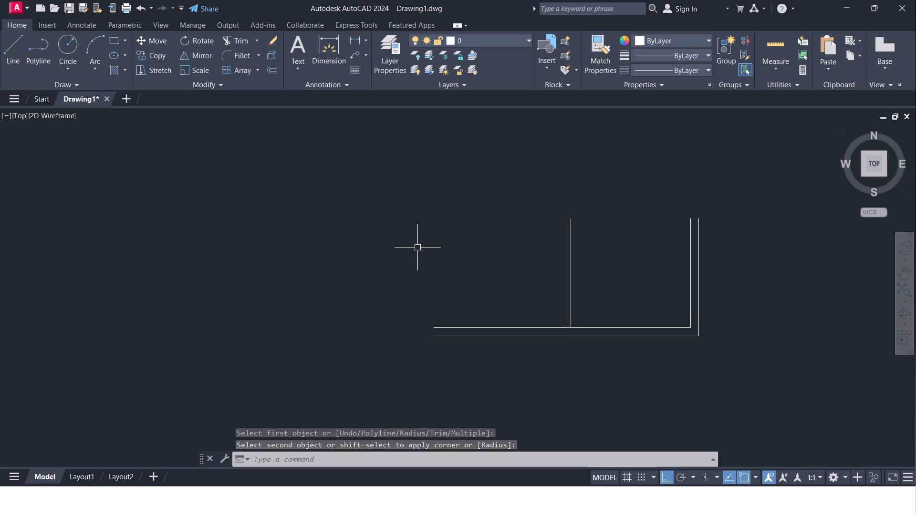
{"action": "key", "text": "Escape"}
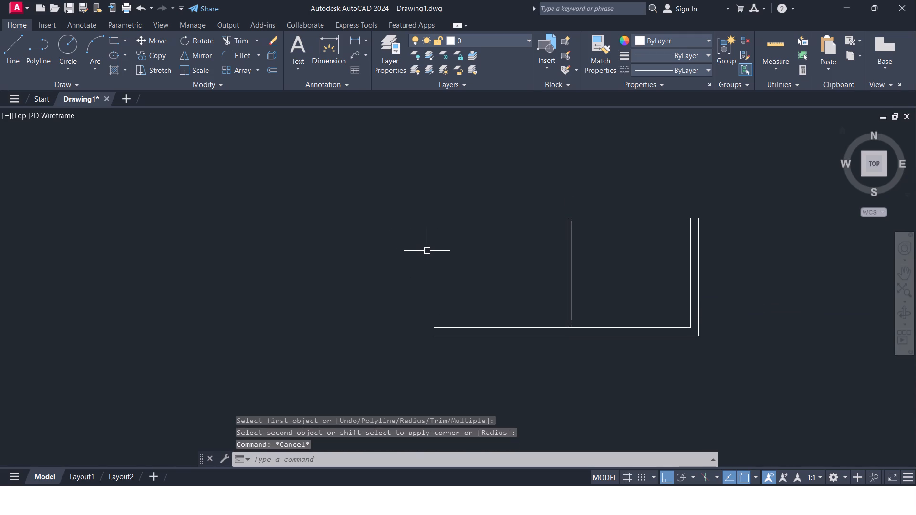
{"action": "key", "text": "o"}
{"action": "key", "text": "Return"}
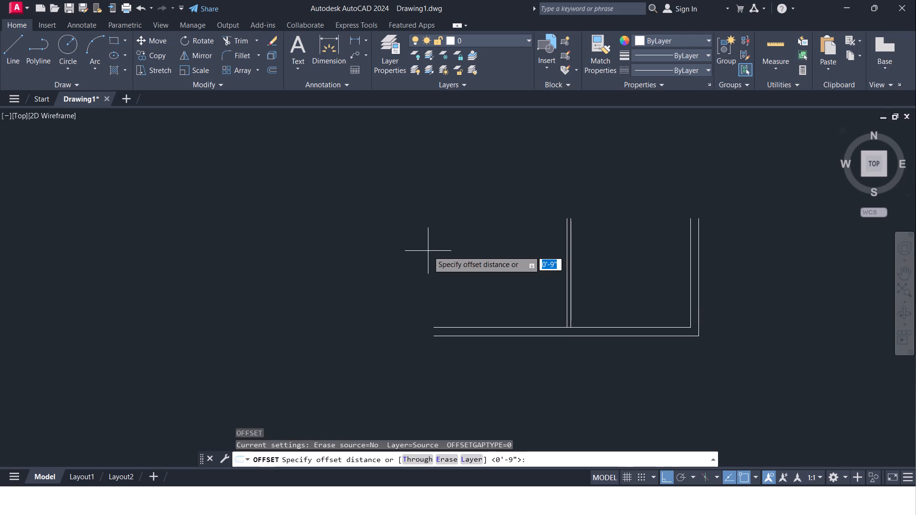
{"action": "type", "text": "10"}
{"action": "key", "text": "apostrophe"}
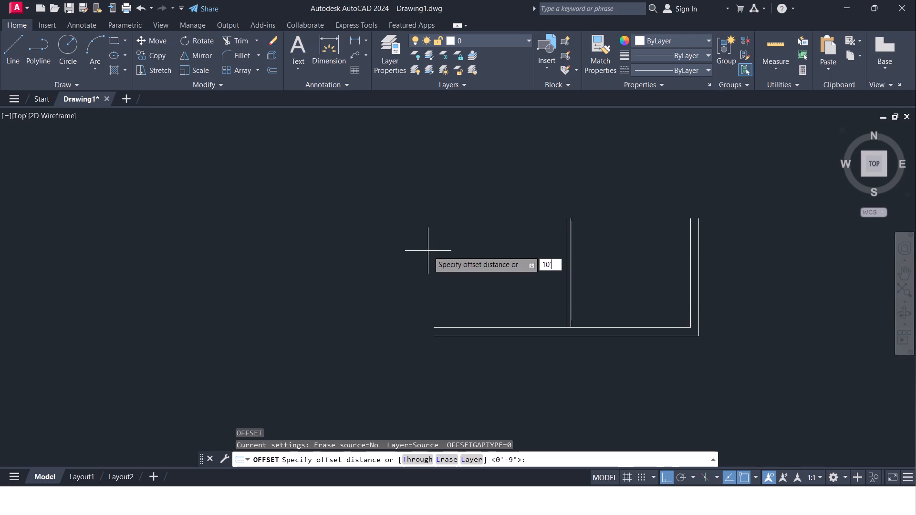
{"action": "key", "text": "Return"}
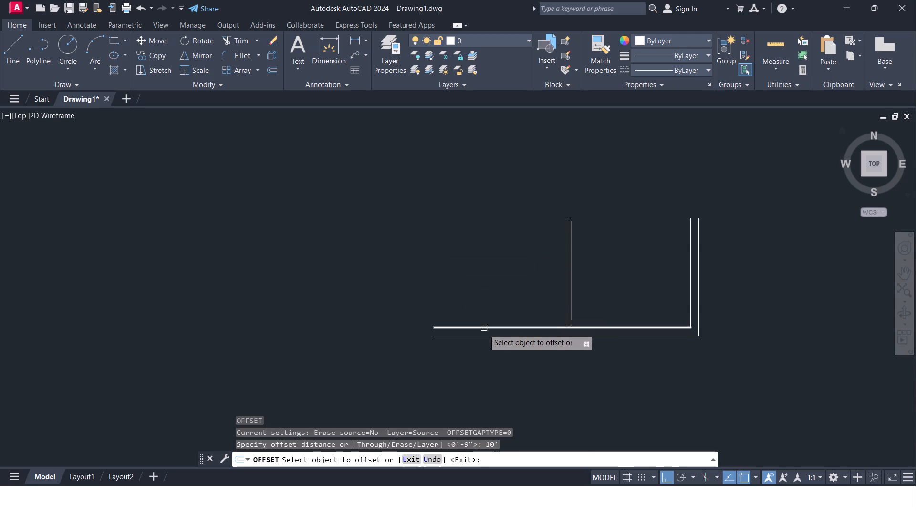
{"action": "left_click", "coordinate": [483, 329]}
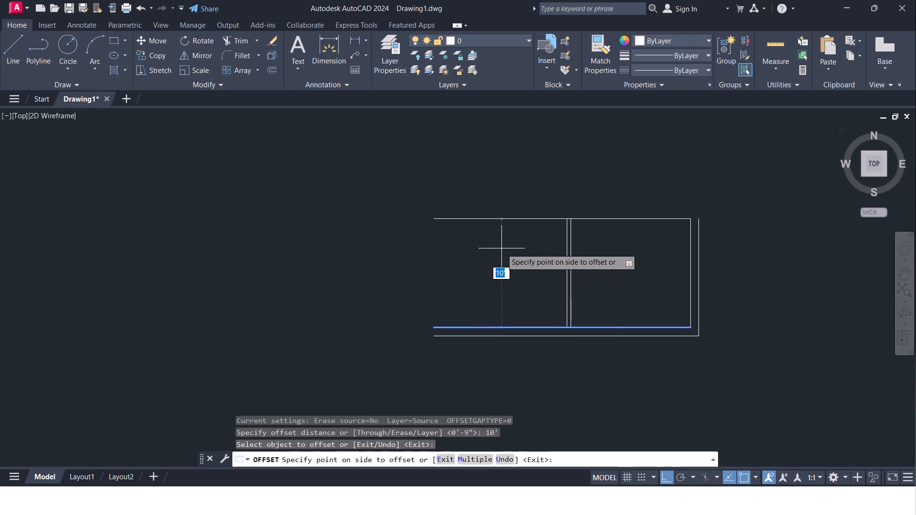
{"action": "left_click", "coordinate": [501, 248]}
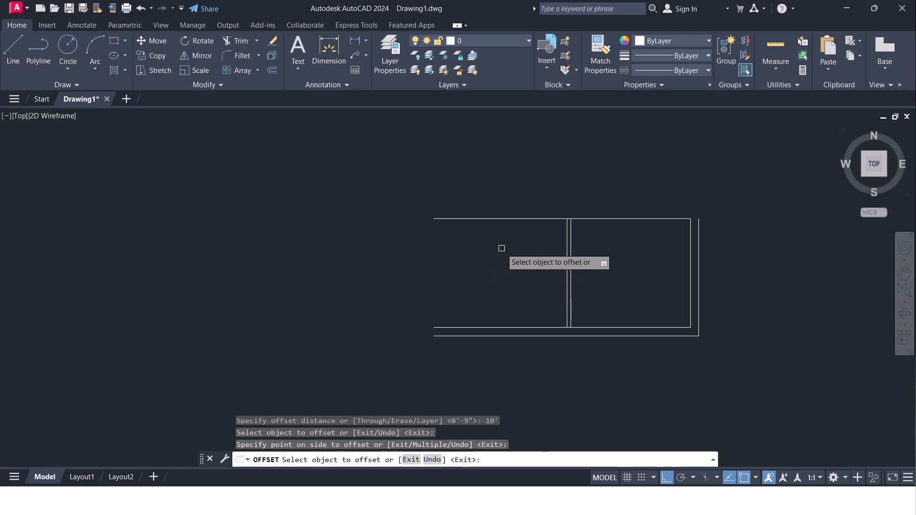
{"action": "key", "text": "Return"}
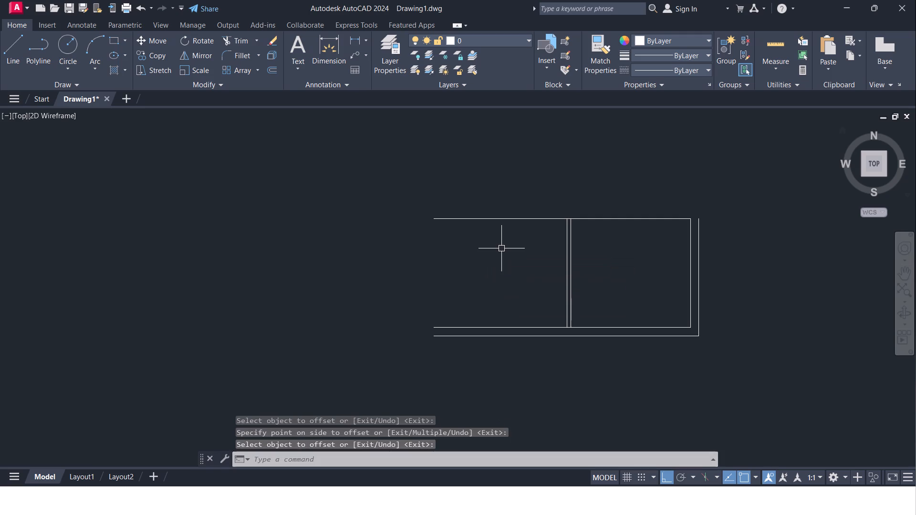
Offset the horizontal line above the two rooms 4" upward to form the upper partition.
{"action": "key", "text": "Return"}
{"action": "key", "text": "4"}
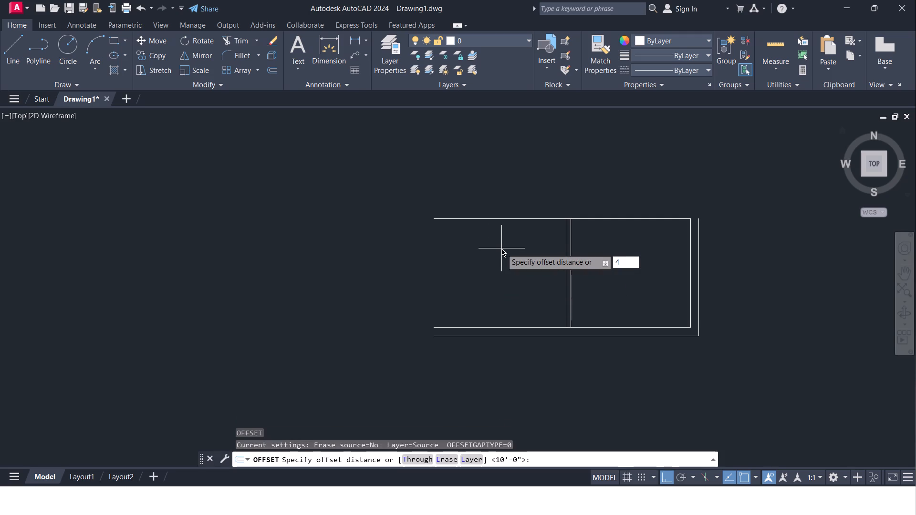
{"action": "key", "text": "shift+quotedbl"}
{"action": "key", "text": "Return"}
{"action": "left_click", "coordinate": [510, 218]}
{"action": "left_click", "coordinate": [513, 194]}
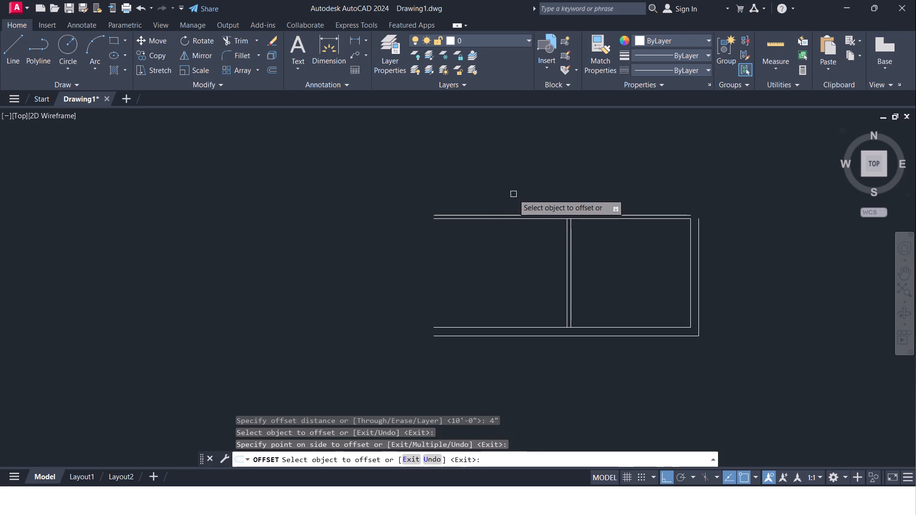
{"action": "middle_click_drag", "start_coordinate": [516, 247], "coordinate": [494, 317]}
{"action": "scroll", "coordinate": [493, 313], "scroll_direction": "up", "scroll_amount": 1}
{"action": "scroll", "coordinate": [493, 312], "scroll_direction": "down", "scroll_amount": 1}
{"action": "middle_click", "coordinate": [493, 312]}
{"action": "key", "text": "Escape"}
Extend both lines of the vertical partition up to the new upper line and down to the bottom wall's outer line.
{"action": "key", "text": "e"}
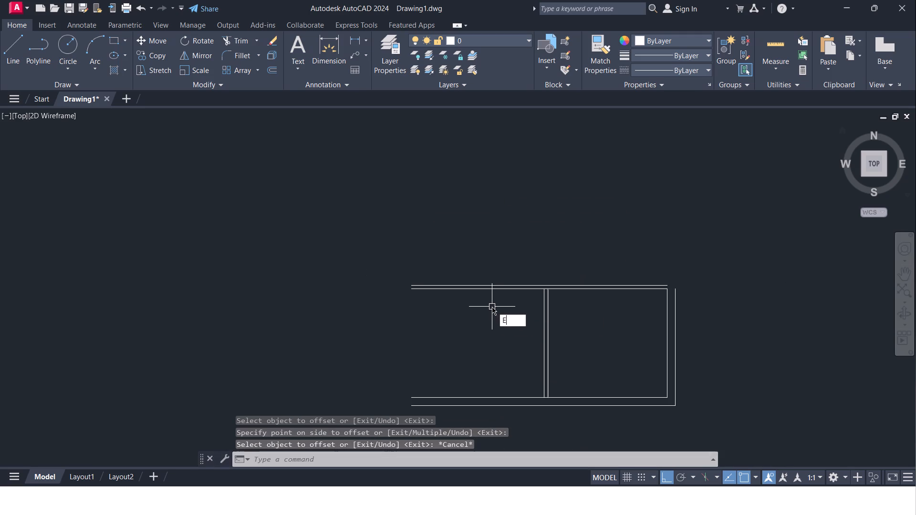
{"action": "key", "text": "x"}
{"action": "left_click", "coordinate": [508, 331]}
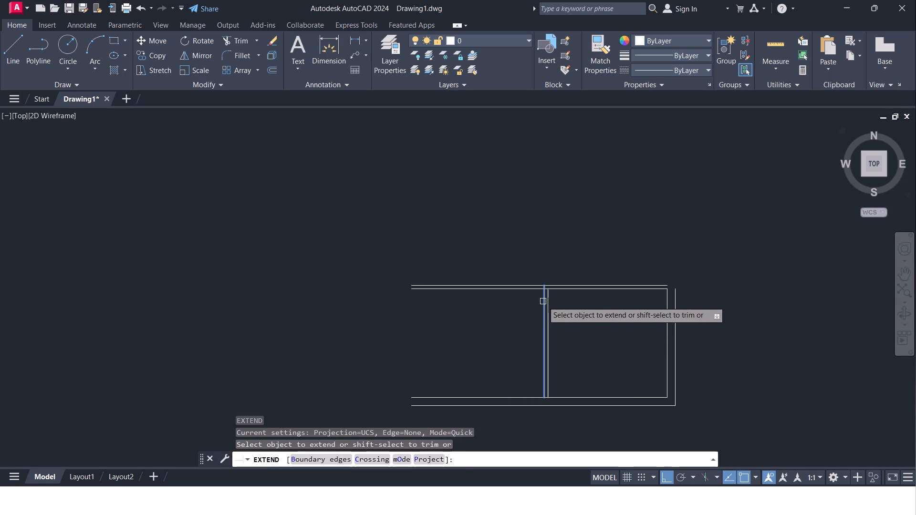
{"action": "left_click", "coordinate": [543, 301]}
{"action": "left_click", "coordinate": [549, 308]}
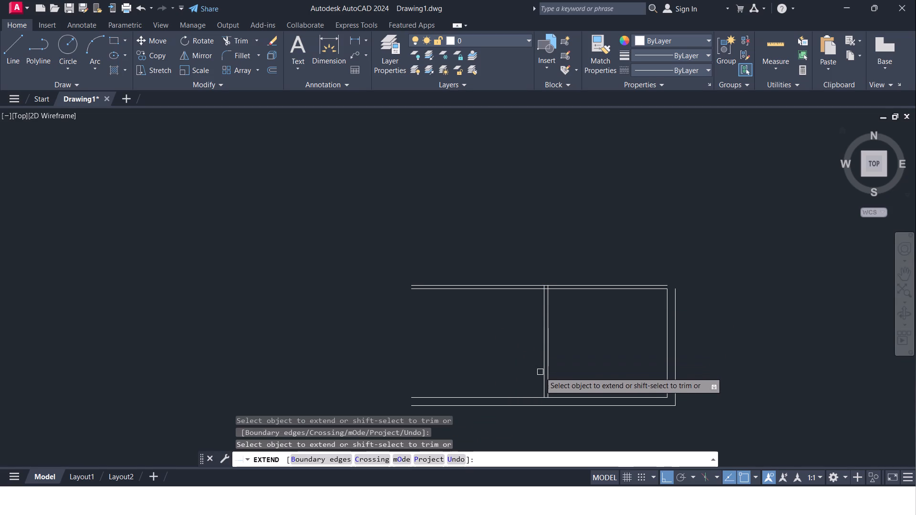
{"action": "left_click", "coordinate": [542, 376]}
{"action": "left_click", "coordinate": [550, 385]}
{"action": "middle_click_drag", "start_coordinate": [592, 338], "coordinate": [542, 338]}
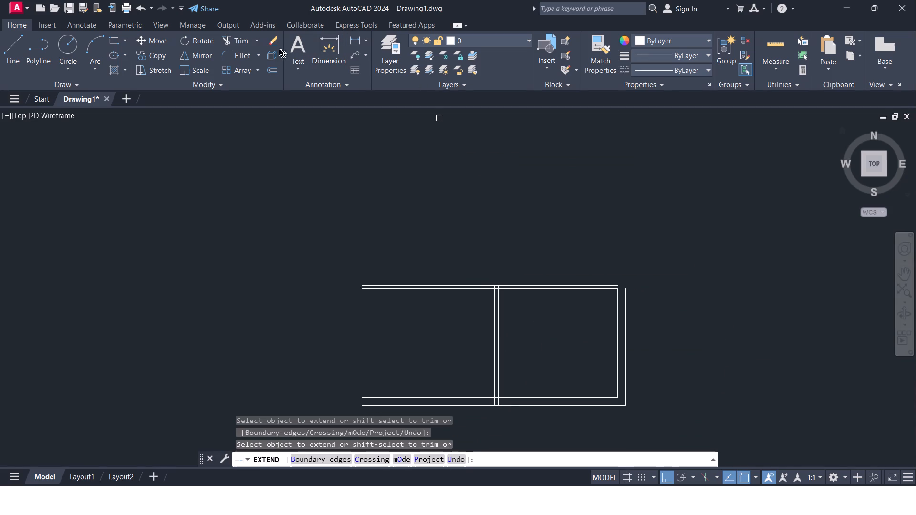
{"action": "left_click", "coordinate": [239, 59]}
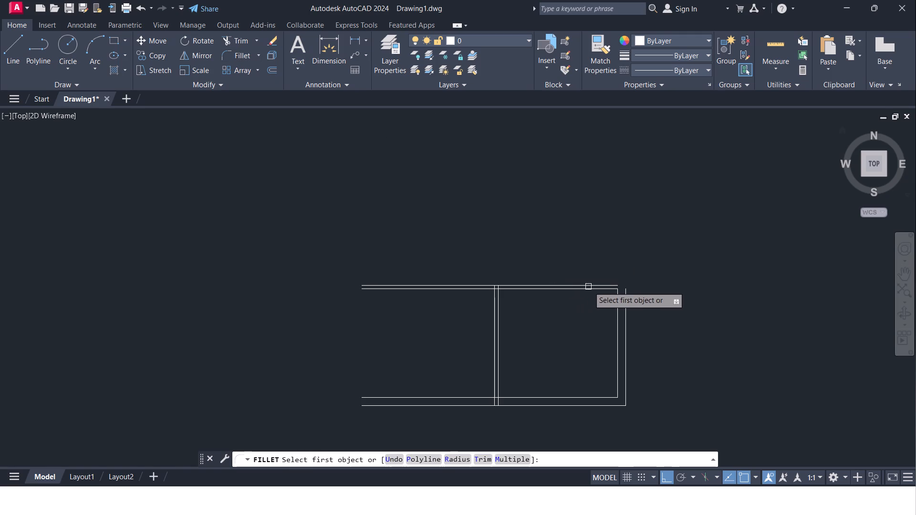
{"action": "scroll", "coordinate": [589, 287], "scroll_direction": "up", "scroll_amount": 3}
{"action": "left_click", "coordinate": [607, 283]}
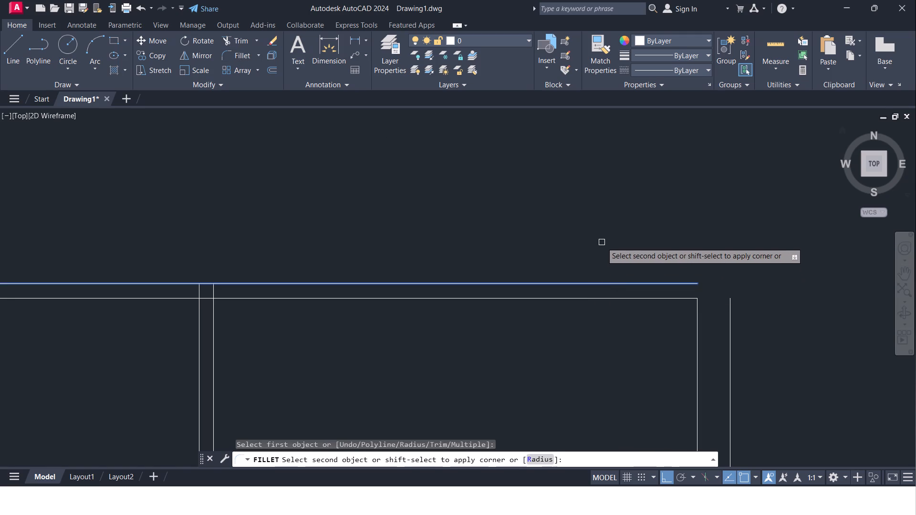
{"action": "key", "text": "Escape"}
Offset the upper line of the partition above the two rooms 7' upward.
{"action": "middle_click_drag", "start_coordinate": [585, 241], "coordinate": [690, 233]}
{"action": "scroll", "coordinate": [692, 231], "scroll_direction": "down", "scroll_amount": 3}
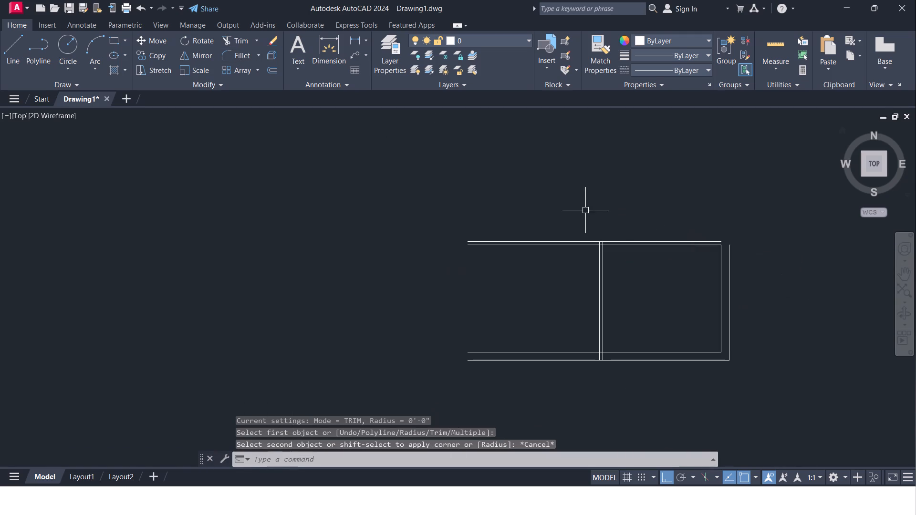
{"action": "scroll", "coordinate": [546, 217], "scroll_direction": "up", "scroll_amount": 2}
{"action": "middle_click_drag", "start_coordinate": [546, 217], "coordinate": [486, 197]}
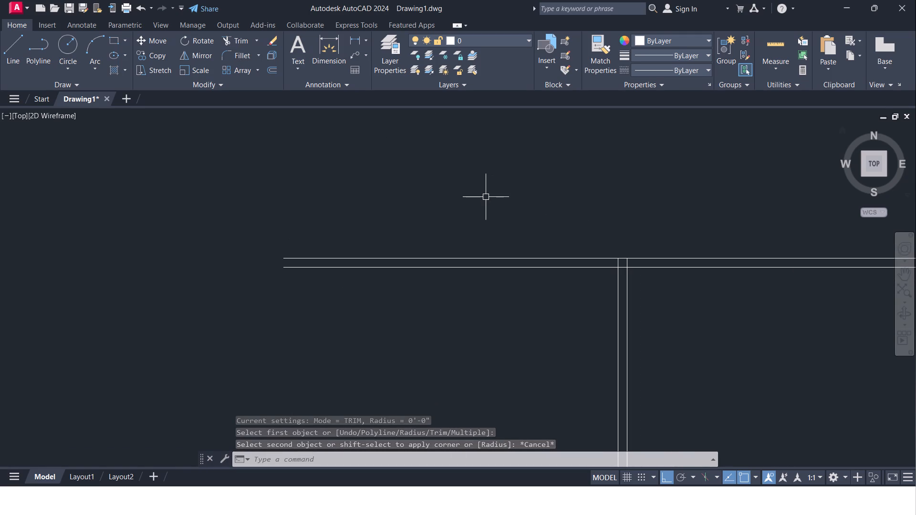
{"action": "key", "text": "o"}
{"action": "key", "text": "Return"}
{"action": "type", "text": "7'"}
{"action": "key", "text": "Return"}
{"action": "left_click", "coordinate": [508, 254]}
{"action": "left_click", "coordinate": [508, 256]}
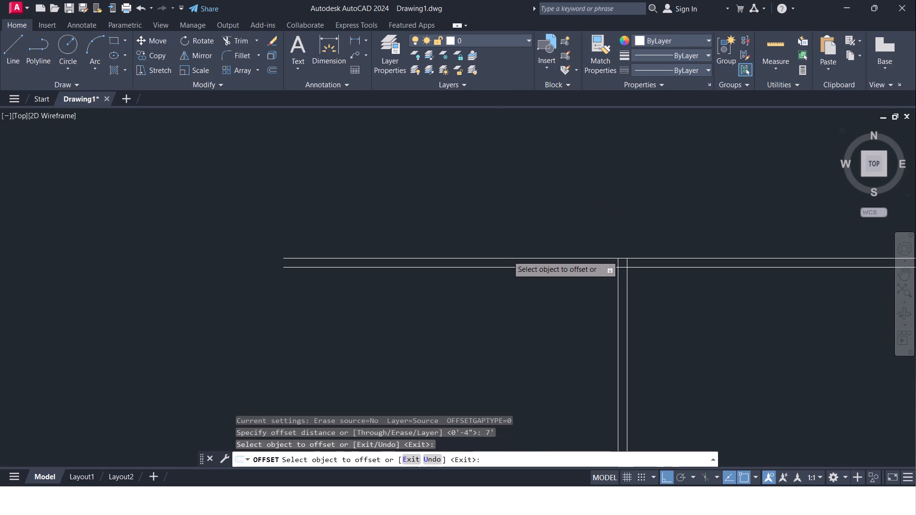
{"action": "left_click", "coordinate": [502, 207]}
{"action": "middle_click_drag", "start_coordinate": [502, 207], "coordinate": [486, 311]}
{"action": "scroll", "coordinate": [486, 311], "scroll_direction": "down", "scroll_amount": 2}
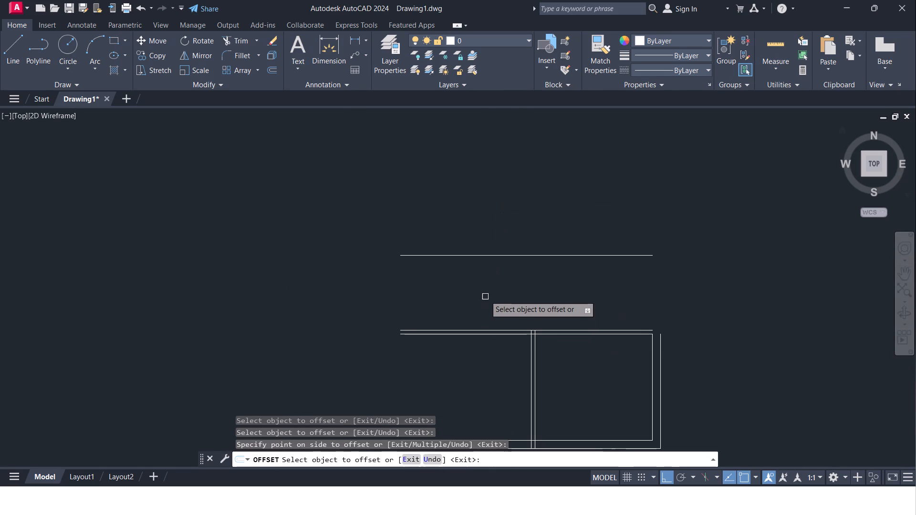
{"action": "scroll", "coordinate": [485, 283], "scroll_direction": "up", "scroll_amount": 1}
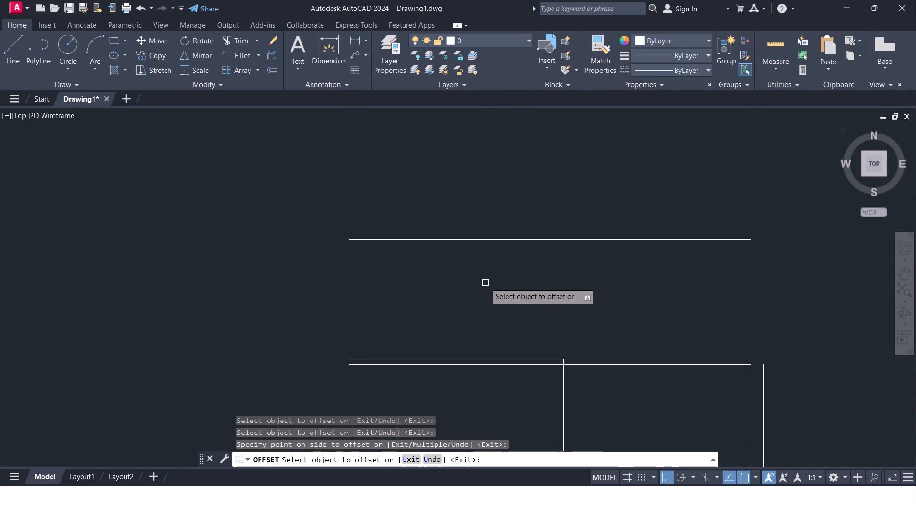
{"action": "key", "text": "Return"}
Offset the new topmost horizontal line 4" upward to form a second horizontal partition.
{"action": "key", "text": "Return"}
{"action": "key", "text": "4"}
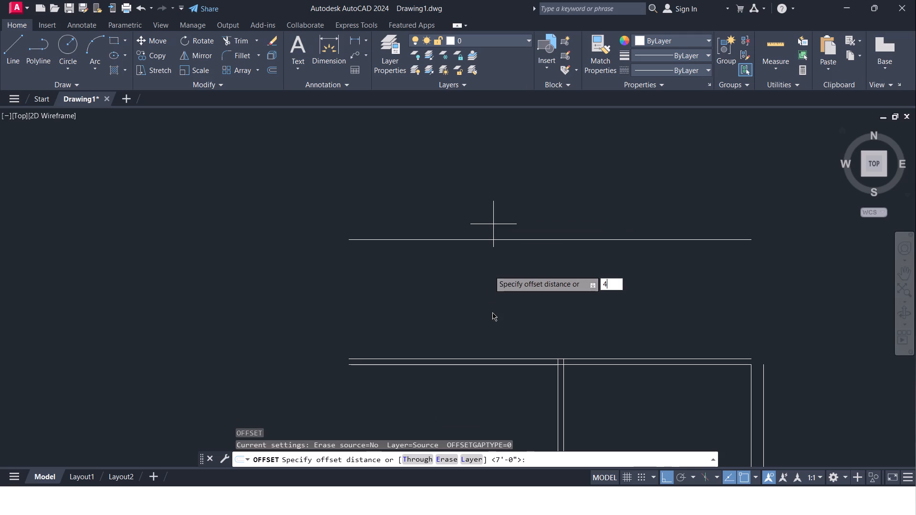
{"action": "key", "text": "shift+quotedbl"}
{"action": "key", "text": "Return"}
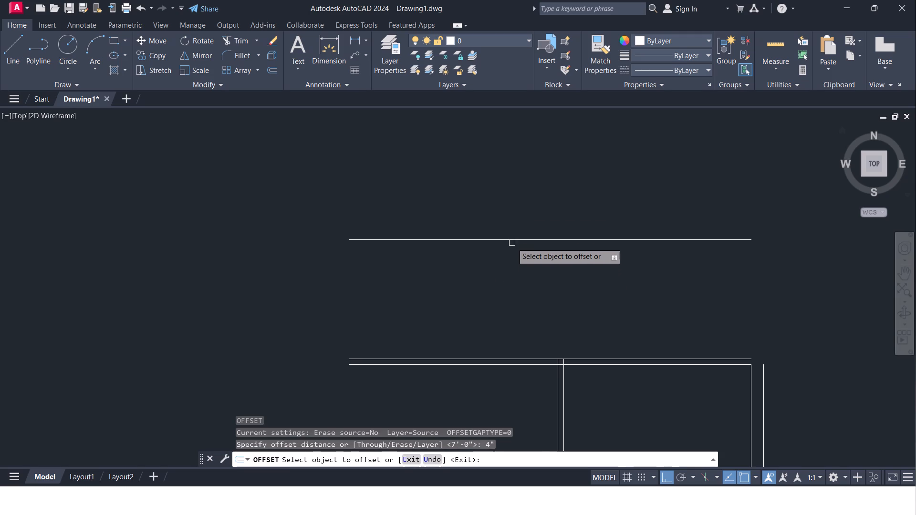
{"action": "left_click", "coordinate": [512, 242]}
{"action": "left_click", "coordinate": [514, 195]}
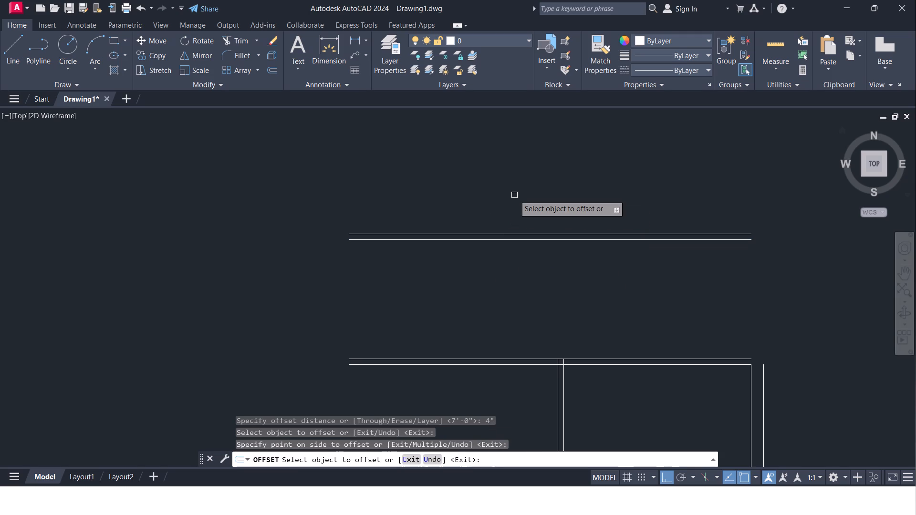
{"action": "middle_click_drag", "start_coordinate": [514, 195], "coordinate": [498, 262]}
{"action": "key", "text": "Return"}
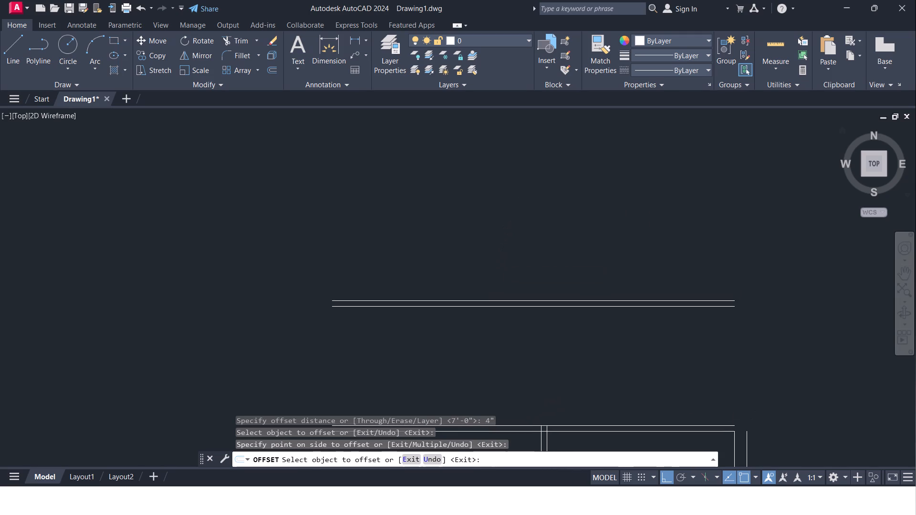
Offset the upper line of the second horizontal partition 11' upward.
{"action": "key", "text": "Return"}
{"action": "type", "text": "11'"}
{"action": "key", "text": "Return"}
{"action": "left_click", "coordinate": [500, 299]}
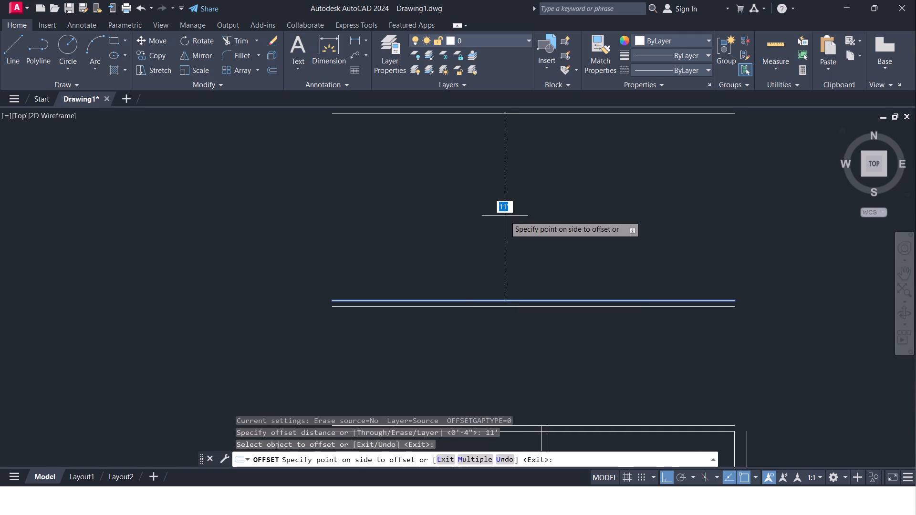
{"action": "middle_click_drag", "start_coordinate": [505, 206], "coordinate": [491, 304]}
{"action": "left_click", "coordinate": [487, 278]}
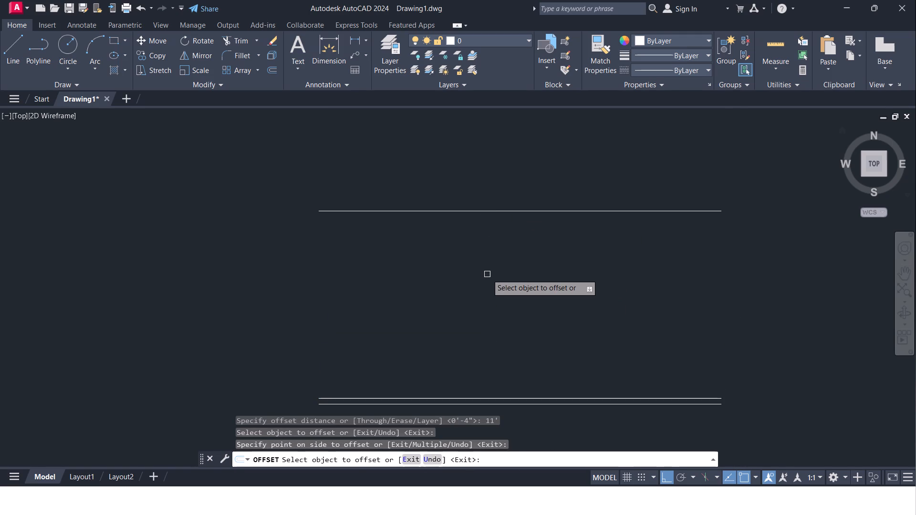
{"action": "key", "text": "Return"}
Offset the topmost horizontal line 9" upward to form the top outer wall.
{"action": "key", "text": "Return"}
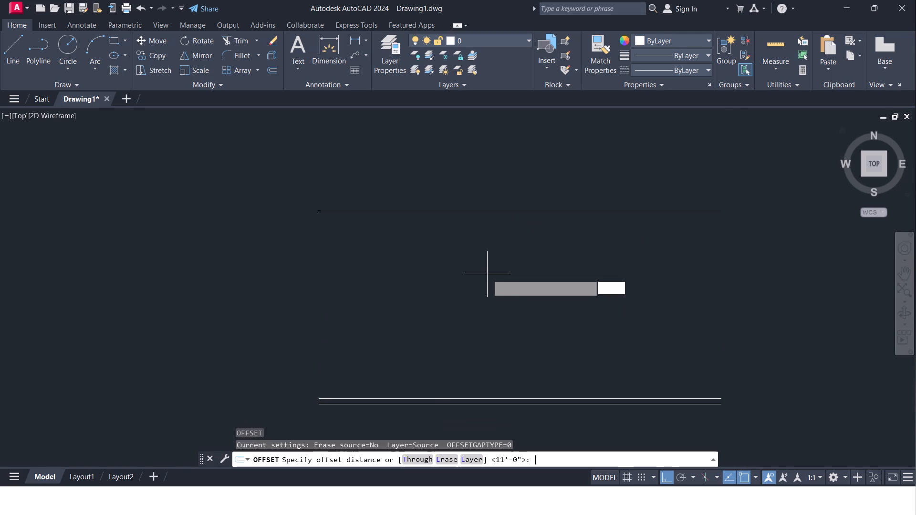
{"action": "key", "text": "9"}
{"action": "key", "text": "shift+quotedbl"}
{"action": "key", "text": "Return"}
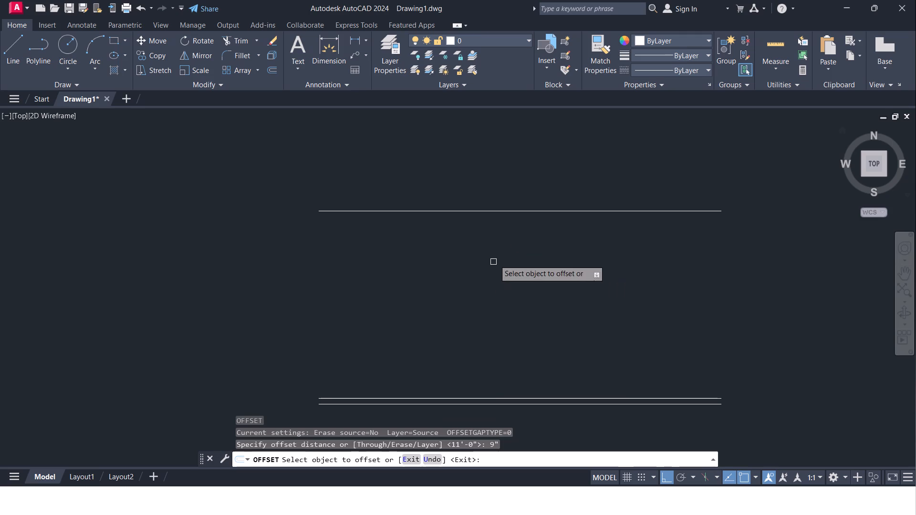
{"action": "left_click", "coordinate": [506, 213]}
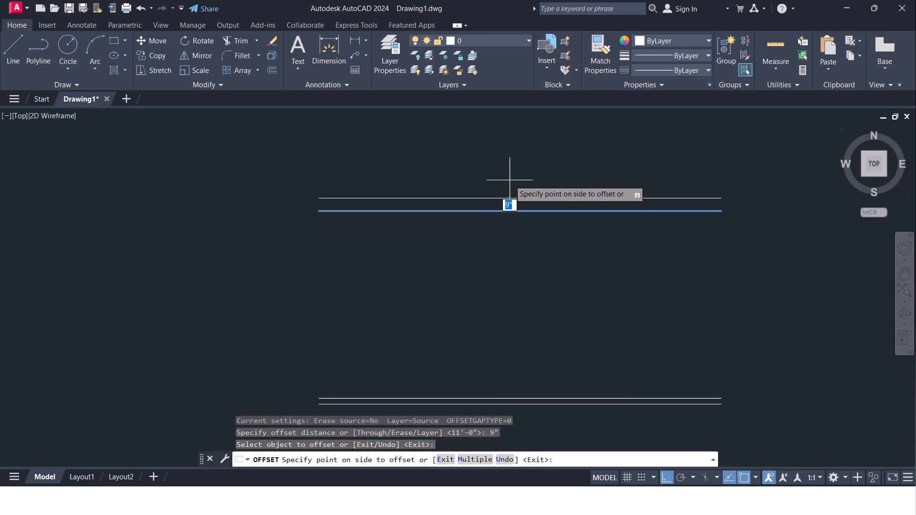
{"action": "left_click", "coordinate": [510, 180]}
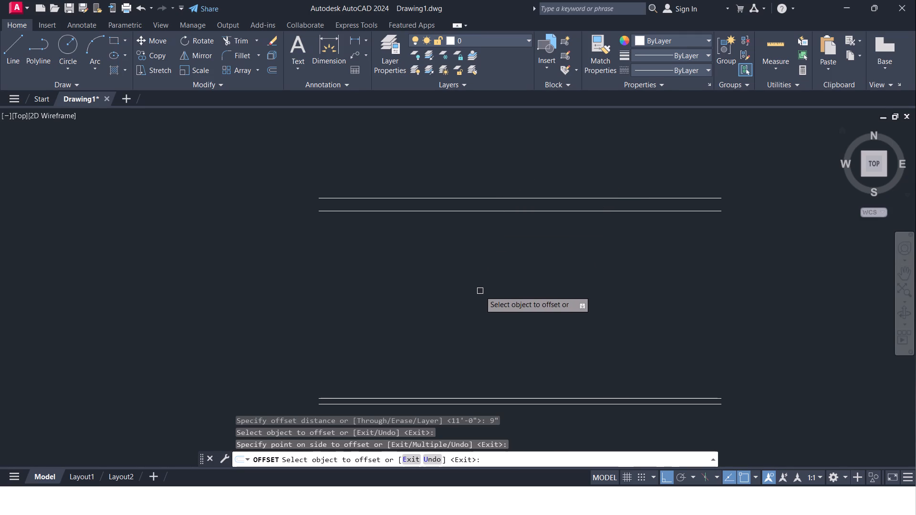
{"action": "middle_click_drag", "start_coordinate": [480, 291], "coordinate": [468, 250]}
{"action": "scroll", "coordinate": [468, 250], "scroll_direction": "down", "scroll_amount": 2}
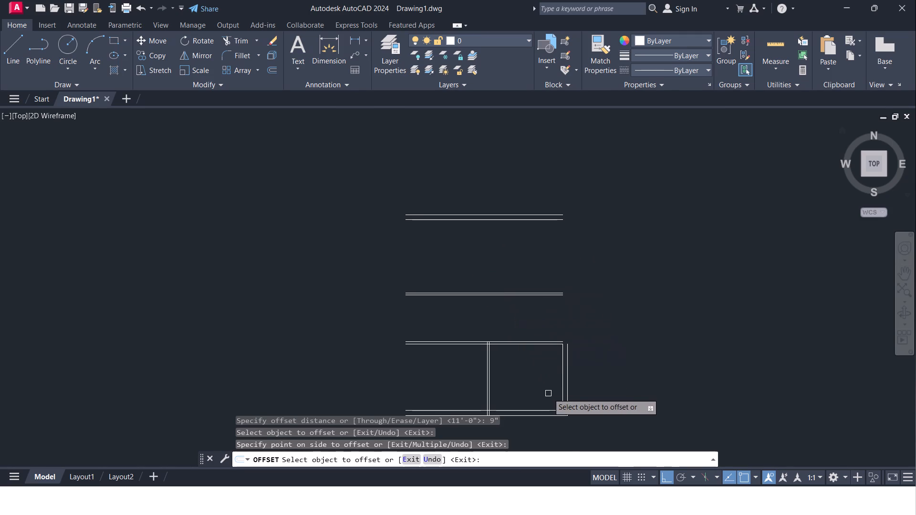
{"action": "middle_click_drag", "start_coordinate": [549, 388], "coordinate": [546, 365]}
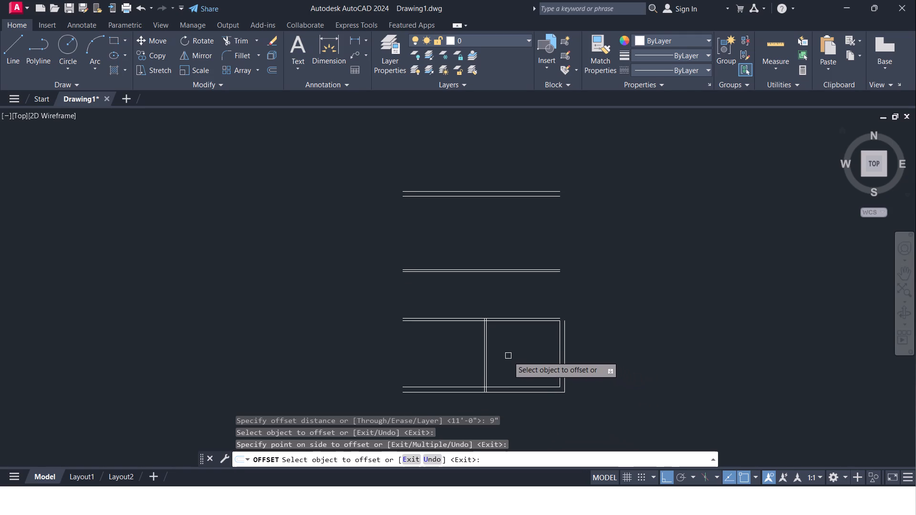
{"action": "middle_click_drag", "start_coordinate": [508, 356], "coordinate": [514, 368]}
{"action": "key", "text": "Escape"}
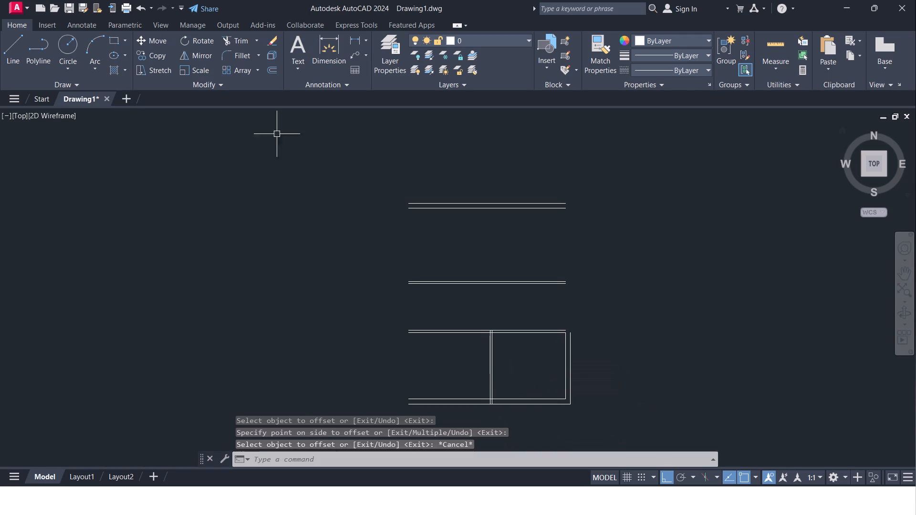
Draw a vertical line from the left end of the top wall's inner line down to the upper line of the partition below.
{"action": "left_click", "coordinate": [21, 52]}
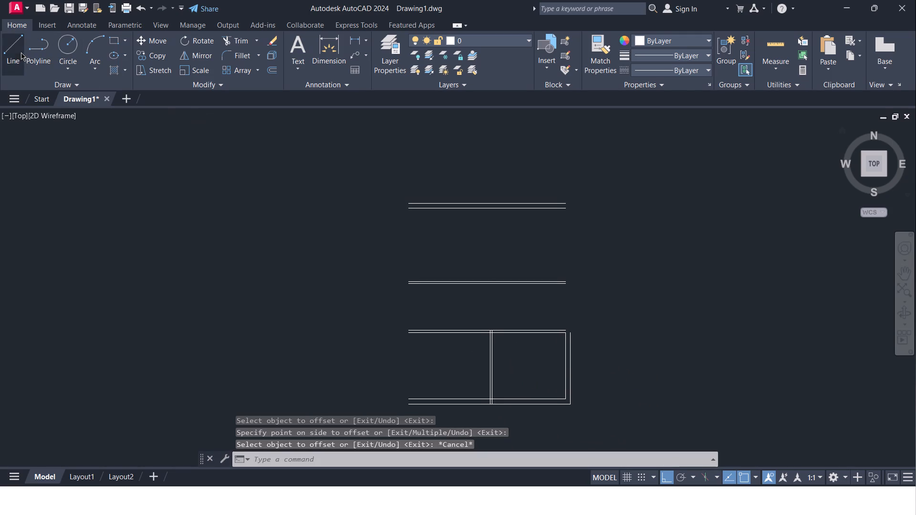
{"action": "scroll", "coordinate": [417, 251], "scroll_direction": "up", "scroll_amount": 2}
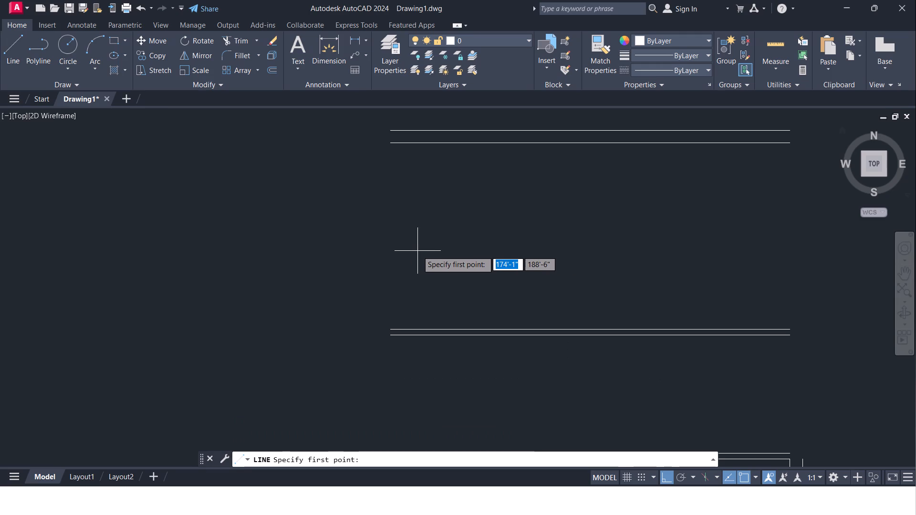
{"action": "left_click", "coordinate": [389, 143]}
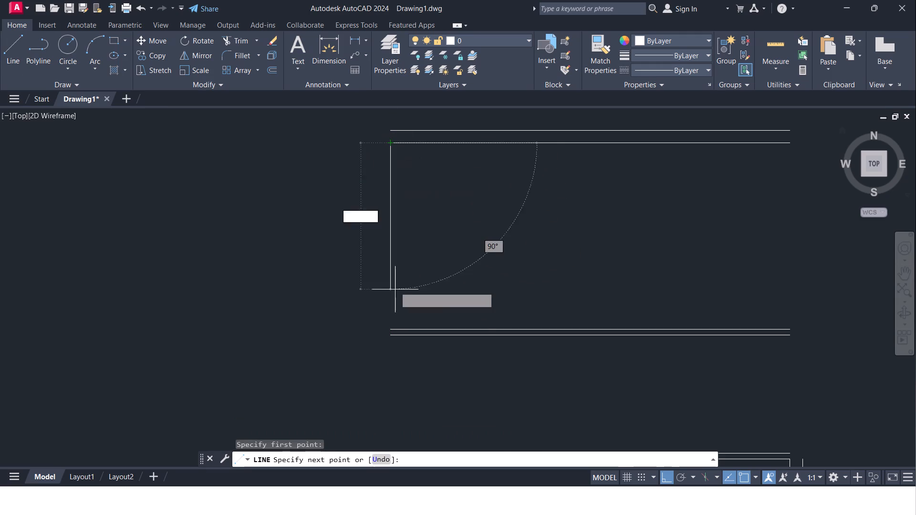
{"action": "left_click", "coordinate": [389, 329]}
{"action": "key", "text": "Escape"}
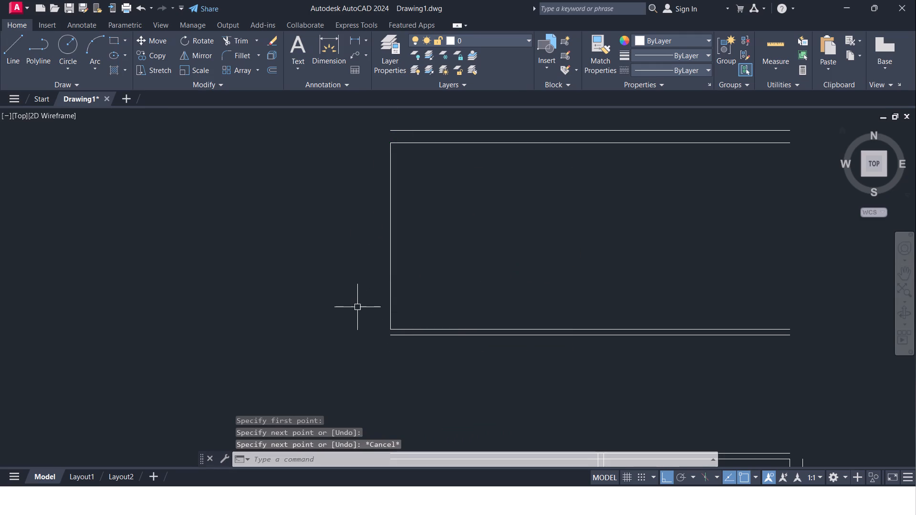
Offset the new vertical line 9" to the left to form the left outer wall.
{"action": "key", "text": "o"}
{"action": "key", "text": "Return"}
{"action": "key", "text": "9"}
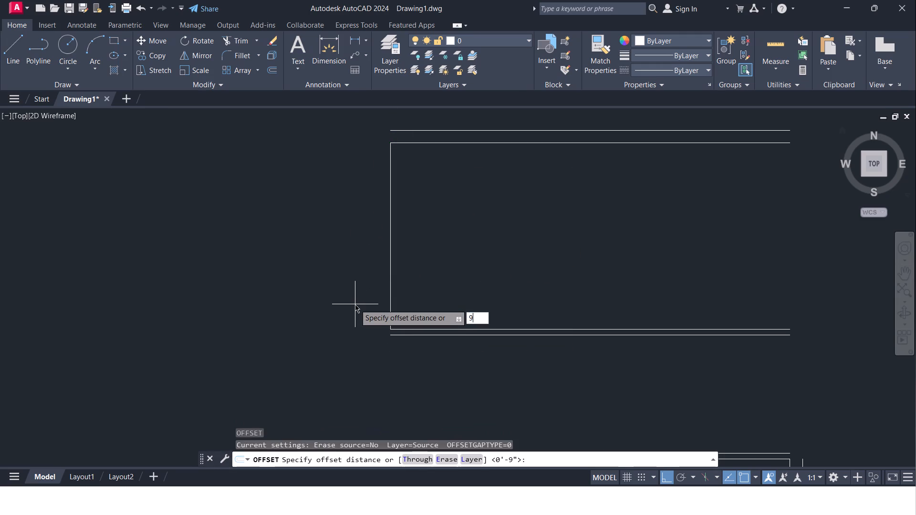
{"action": "key", "text": "shift+quotedbl"}
{"action": "key", "text": "Return"}
{"action": "left_click", "coordinate": [393, 279]}
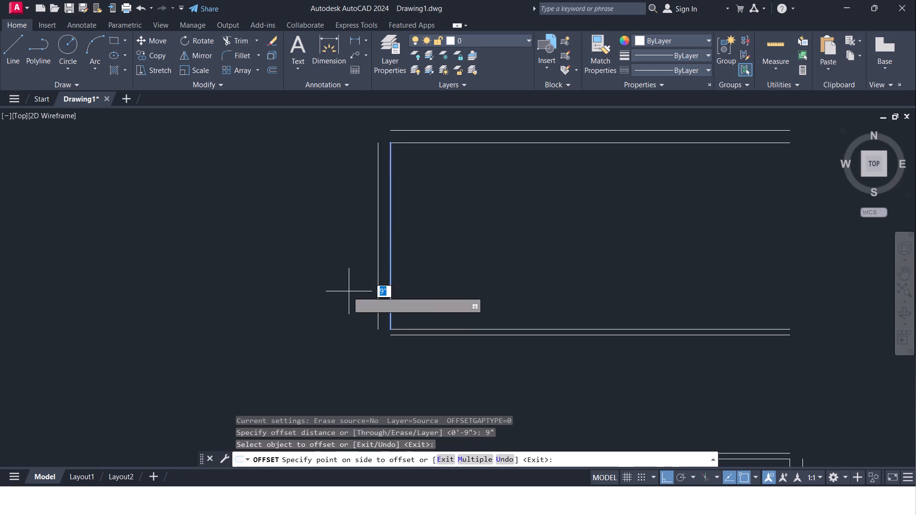
{"action": "left_click", "coordinate": [347, 291]}
{"action": "middle_click_drag", "start_coordinate": [347, 291], "coordinate": [388, 139]}
{"action": "scroll", "coordinate": [399, 237], "scroll_direction": "down", "scroll_amount": 1}
{"action": "middle_click", "coordinate": [399, 240]}
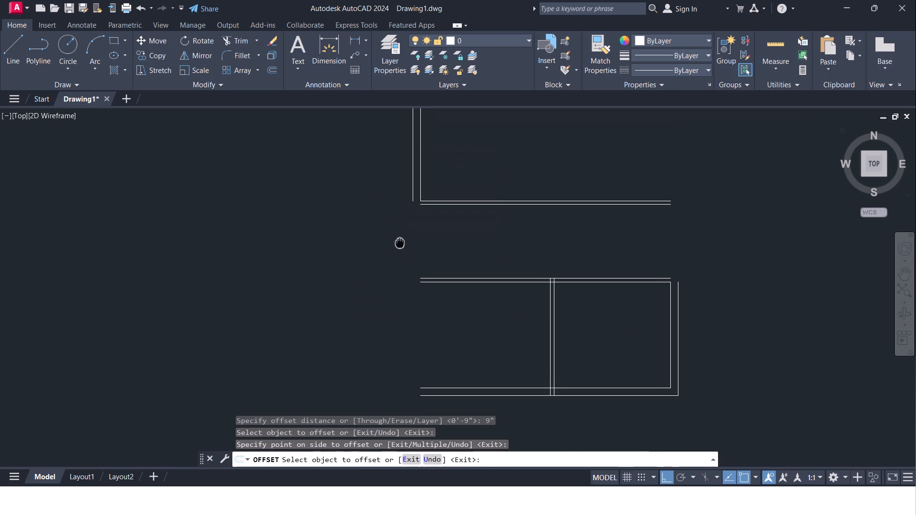
{"action": "key", "text": "Escape"}
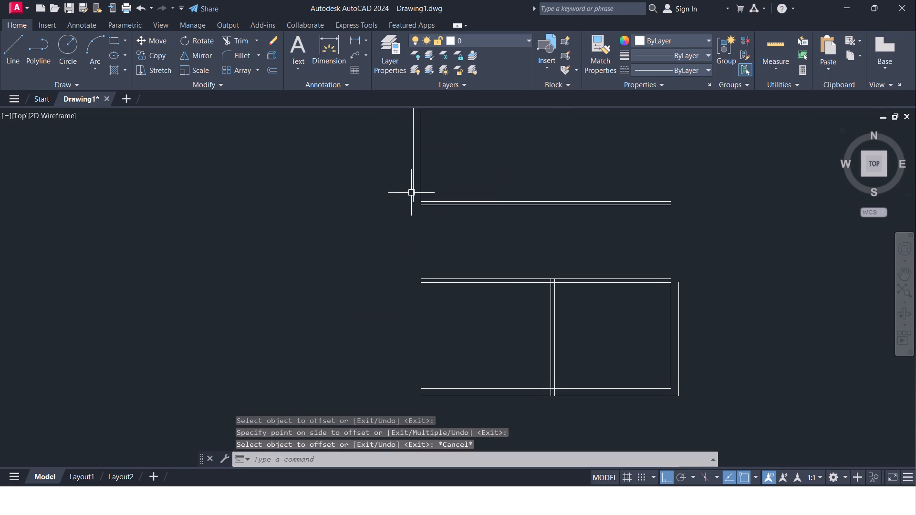
Stretch the lower end of the left wall's outer line about 19'-7" straight down, past the bottom outer wall.
{"action": "left_click", "coordinate": [412, 193]}
{"action": "middle_click_drag", "start_coordinate": [413, 236], "coordinate": [409, 202]}
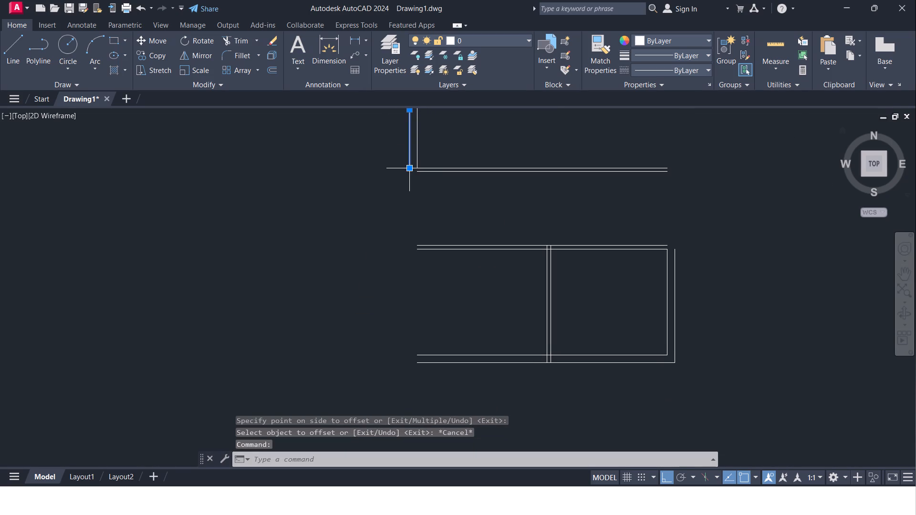
{"action": "left_click", "coordinate": [408, 169]}
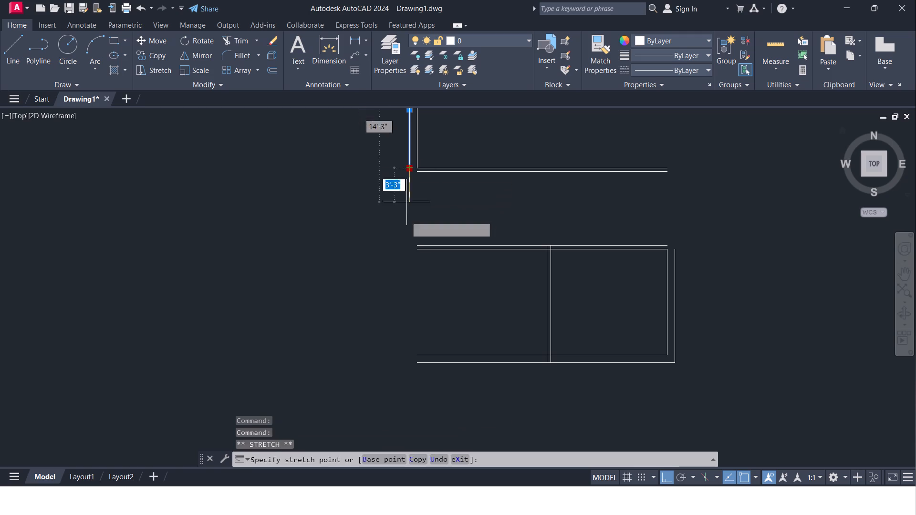
{"action": "scroll", "coordinate": [401, 375], "scroll_direction": "up", "scroll_amount": 3}
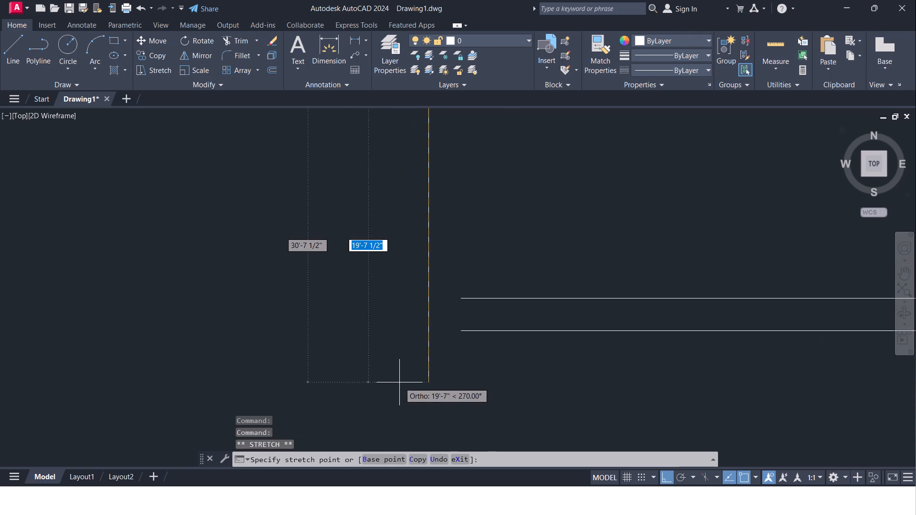
{"action": "left_click", "coordinate": [399, 382]}
{"action": "key", "text": "Escape"}
{"action": "key", "text": "e"}
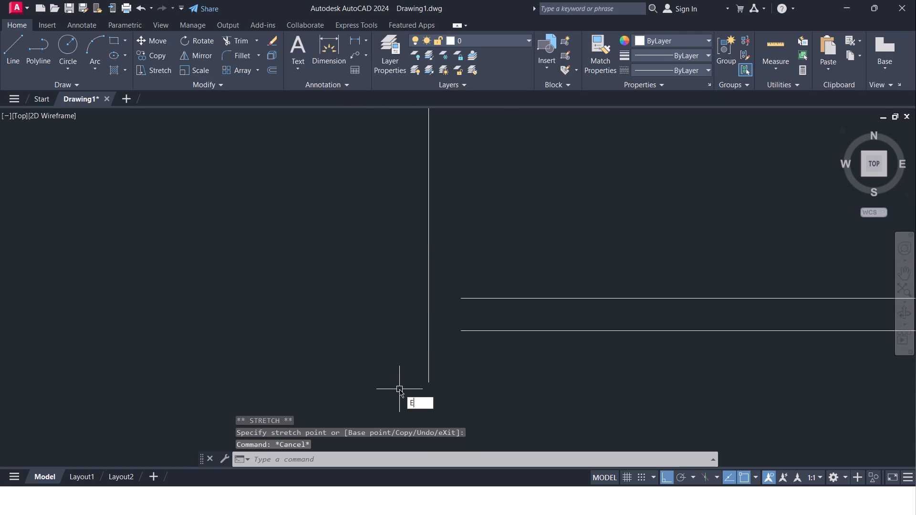
{"action": "key", "text": "Escape"}
Extend the left wall's inner line down through both horizontal partitions to the bottom wall's outer line.
{"action": "scroll", "coordinate": [399, 386], "scroll_direction": "down", "scroll_amount": 4}
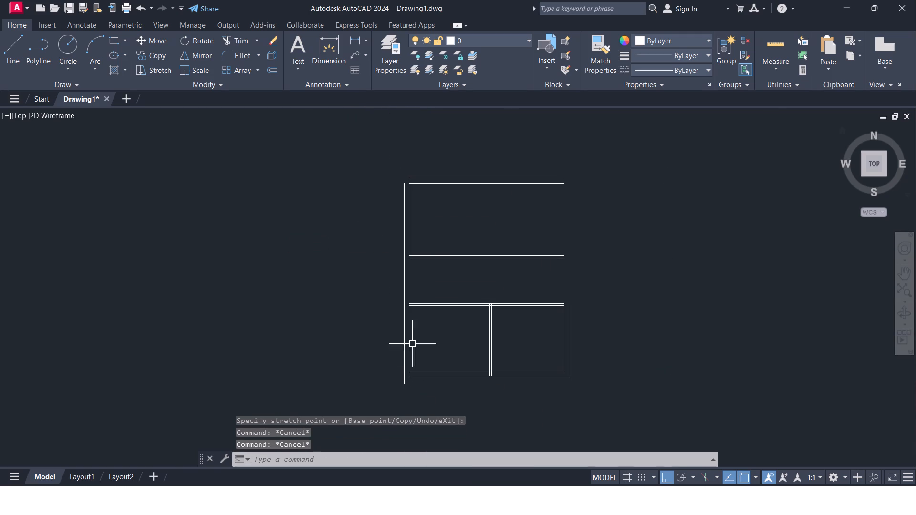
{"action": "scroll", "coordinate": [417, 232], "scroll_direction": "up", "scroll_amount": 1}
{"action": "middle_click_drag", "start_coordinate": [420, 237], "coordinate": [417, 181]}
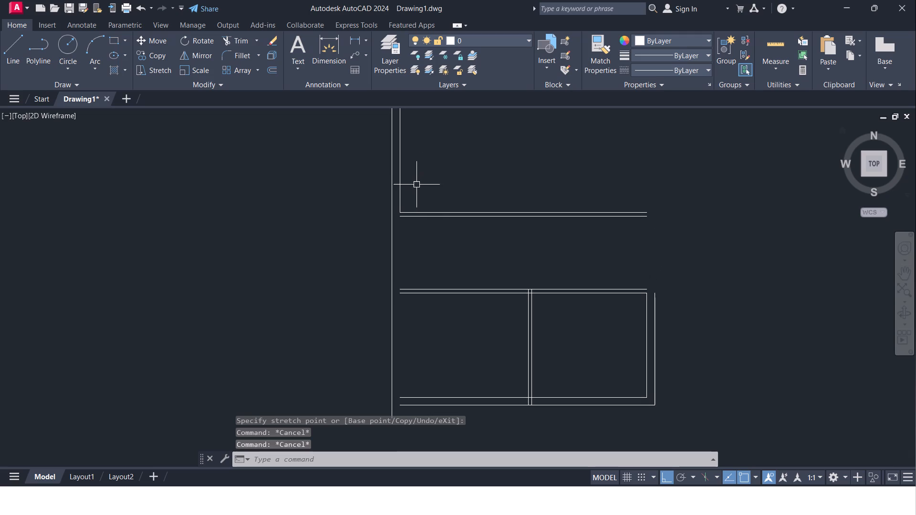
{"action": "key", "text": "e"}
{"action": "key", "text": "x"}
{"action": "left_click", "coordinate": [448, 216]}
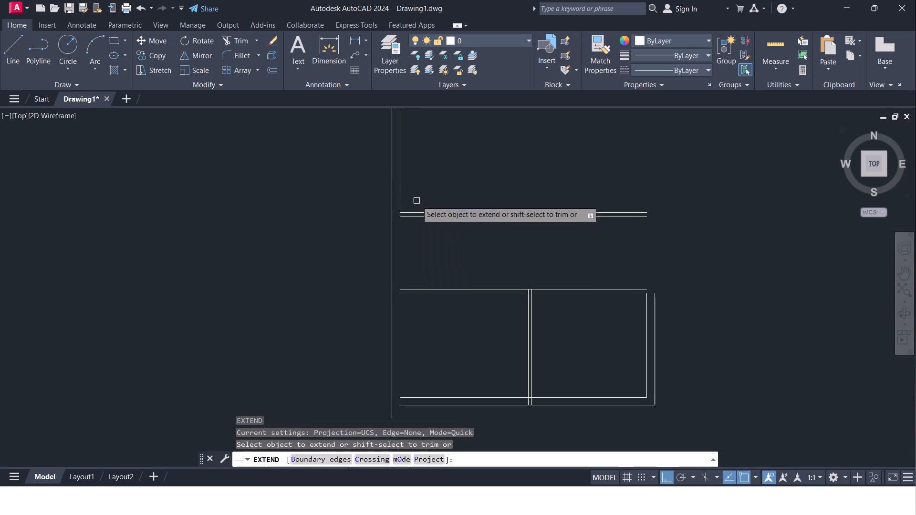
{"action": "left_click", "coordinate": [398, 191]}
{"action": "left_click", "coordinate": [398, 200]}
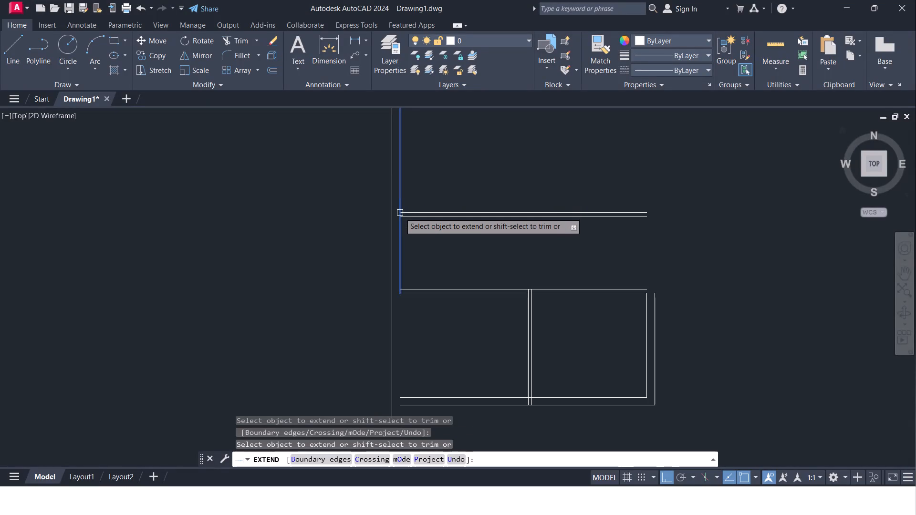
{"action": "left_click", "coordinate": [400, 220]}
{"action": "left_click", "coordinate": [401, 227]}
{"action": "left_click", "coordinate": [397, 244]}
{"action": "middle_click_drag", "start_coordinate": [406, 255], "coordinate": [414, 194]}
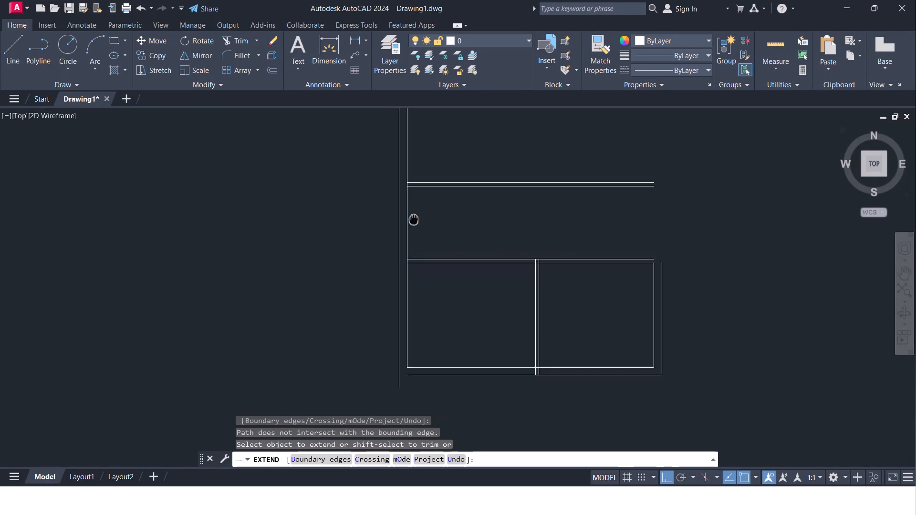
{"action": "middle_click_drag", "start_coordinate": [414, 194], "coordinate": [409, 150]}
{"action": "left_click", "coordinate": [405, 268]}
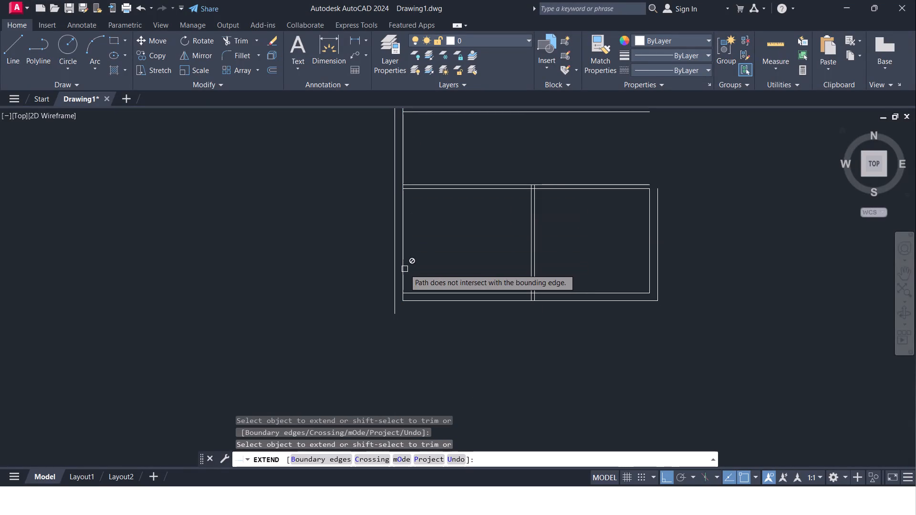
{"action": "left_click", "coordinate": [403, 270]}
{"action": "key", "text": "Escape"}
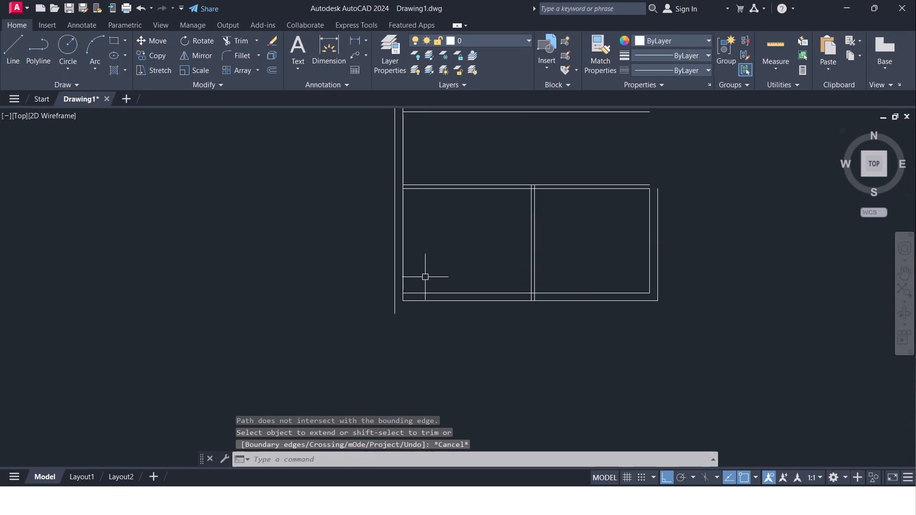
Extend both bottom wall lines left to the outer line of the left wall.
{"action": "middle_click_drag", "start_coordinate": [427, 278], "coordinate": [427, 315]}
{"action": "key", "text": "e"}
{"action": "key", "text": "x"}
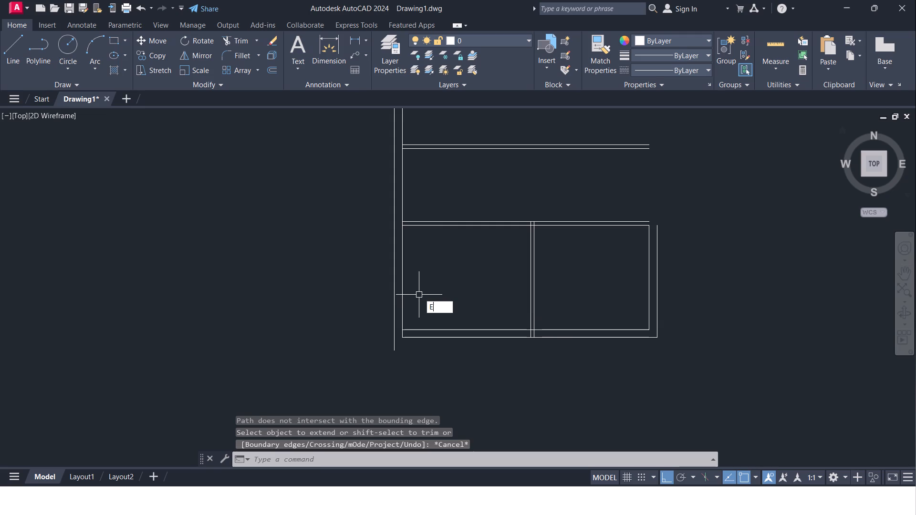
{"action": "left_click", "coordinate": [455, 315]}
{"action": "left_click", "coordinate": [431, 329]}
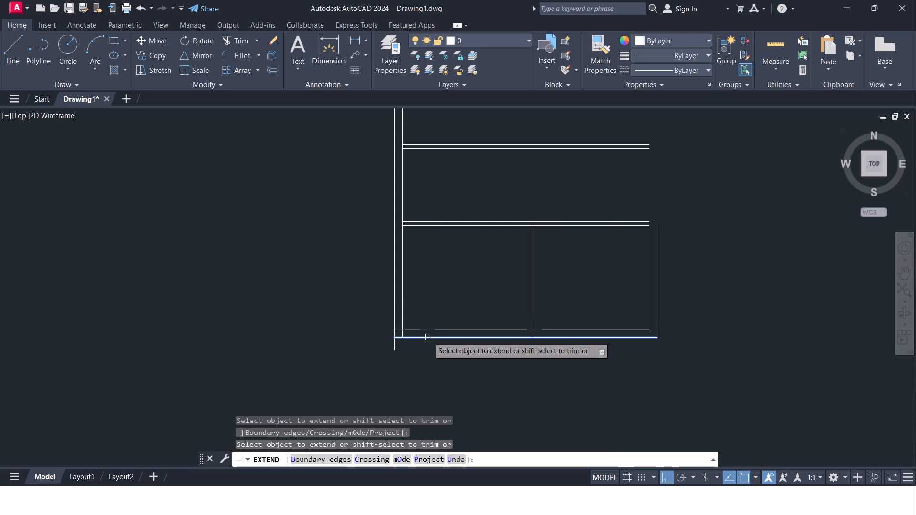
{"action": "left_click", "coordinate": [428, 337]}
{"action": "key", "text": "Escape"}
Trim the part of the left wall's outer line that projects below the bottom wall.
{"action": "key", "text": "t"}
{"action": "key", "text": "r"}
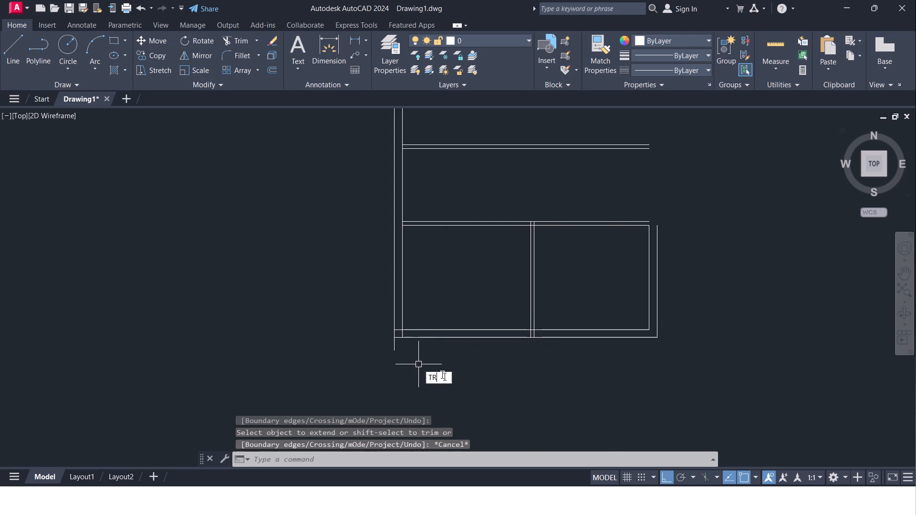
{"action": "left_click", "coordinate": [447, 391]}
{"action": "left_click", "coordinate": [396, 346]}
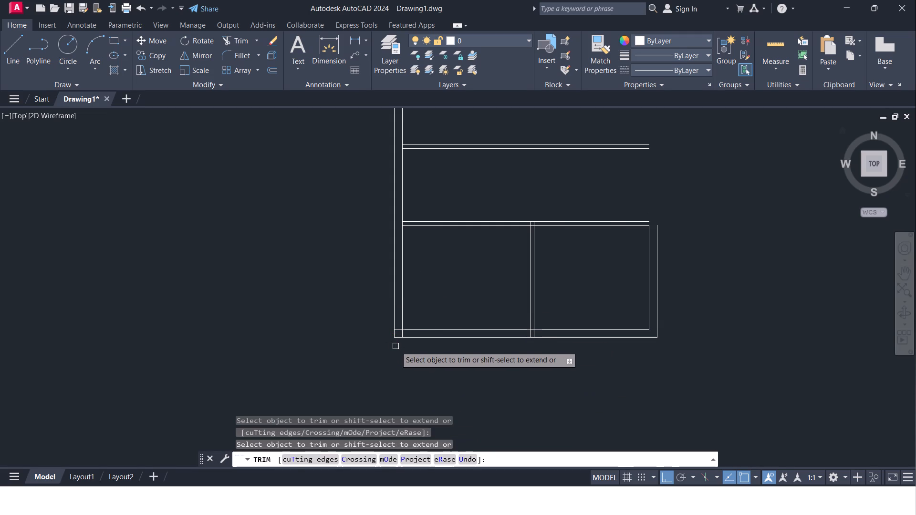
{"action": "middle_click_drag", "start_coordinate": [301, 291], "coordinate": [296, 346]}
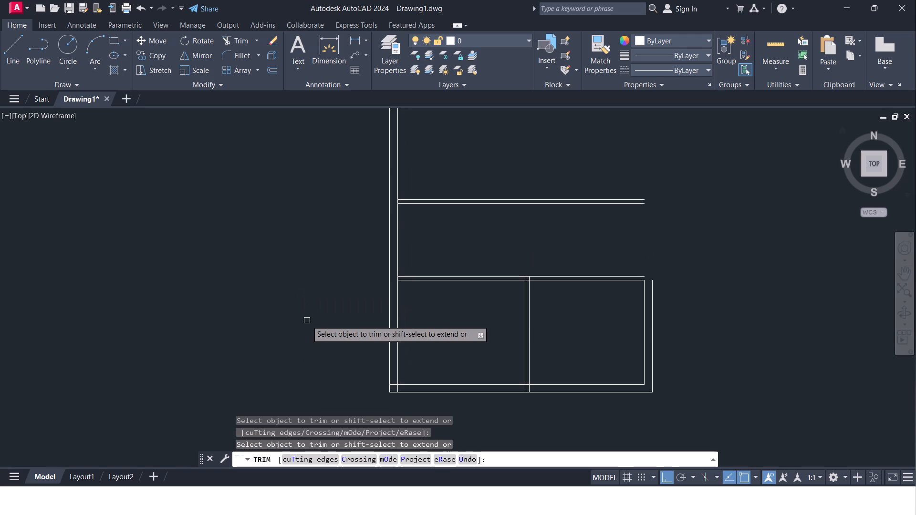
{"action": "key", "text": "Escape"}
Extend both lines of the two horizontal partitions left to the left wall's outer line.
{"action": "type", "text": "EX"}
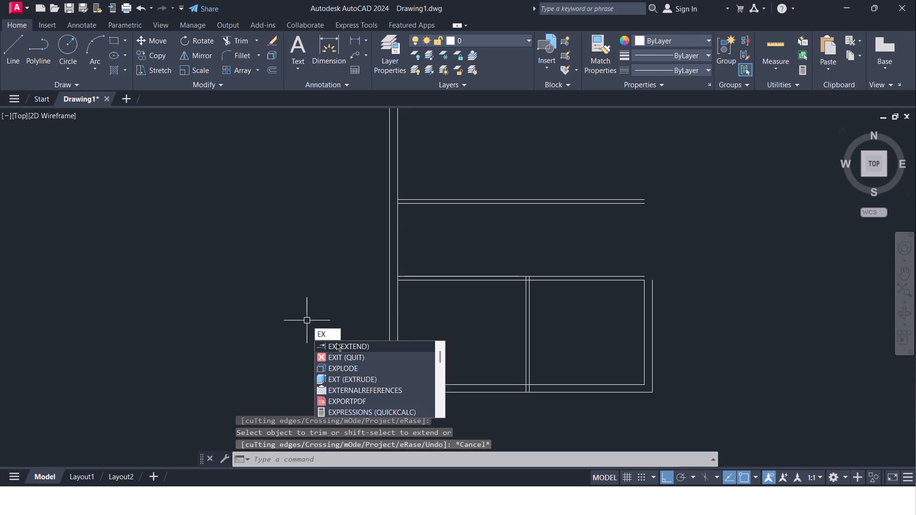
{"action": "left_click", "coordinate": [337, 345]}
{"action": "scroll", "coordinate": [424, 297], "scroll_direction": "up", "scroll_amount": 2}
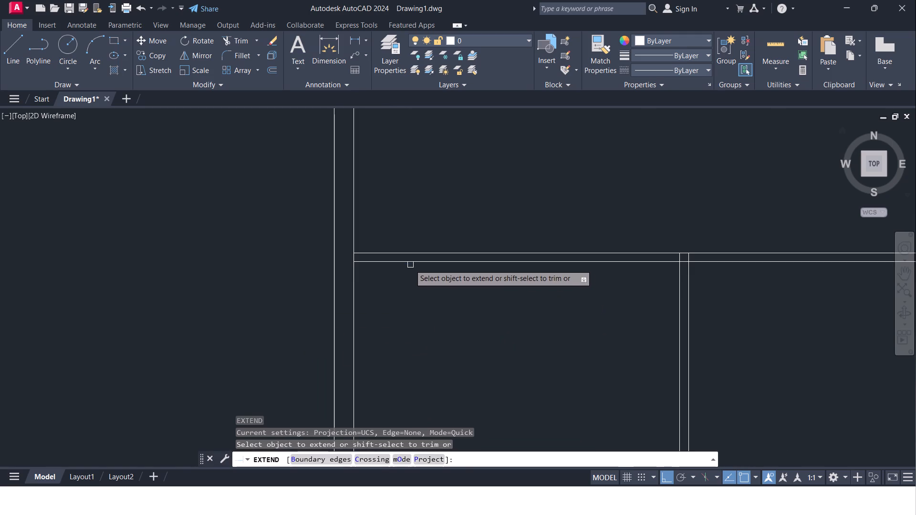
{"action": "left_click", "coordinate": [403, 262]}
{"action": "left_click", "coordinate": [401, 256]}
{"action": "middle_click_drag", "start_coordinate": [423, 213], "coordinate": [426, 299]}
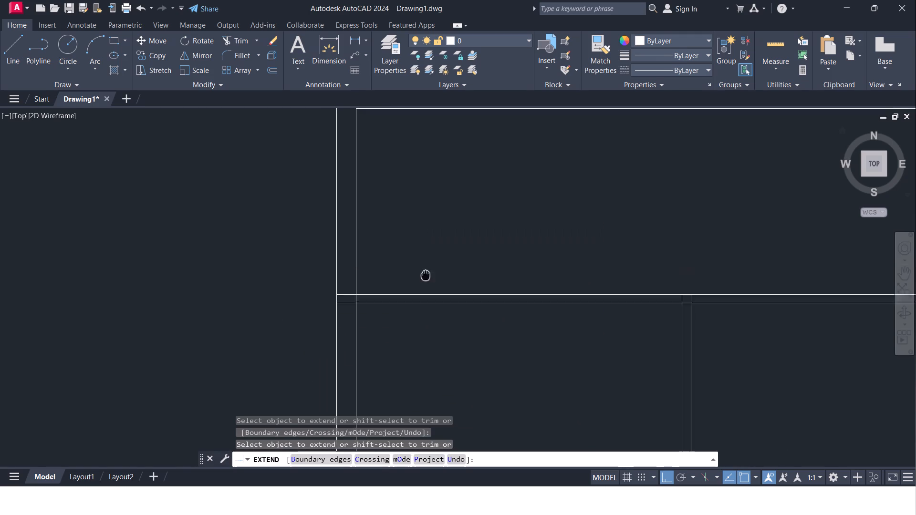
{"action": "middle_click_drag", "start_coordinate": [426, 299], "coordinate": [419, 371]}
{"action": "scroll", "coordinate": [419, 371], "scroll_direction": "down", "scroll_amount": 2}
{"action": "scroll", "coordinate": [406, 298], "scroll_direction": "up", "scroll_amount": 2}
{"action": "left_click", "coordinate": [402, 327]}
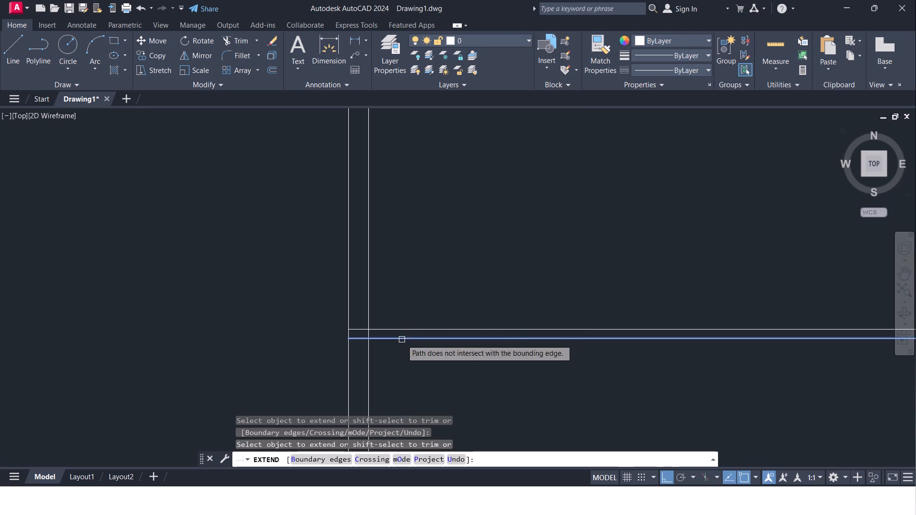
{"action": "left_click", "coordinate": [402, 340]}
{"action": "middle_click_drag", "start_coordinate": [390, 277], "coordinate": [395, 370]}
{"action": "middle_click_drag", "start_coordinate": [401, 276], "coordinate": [400, 360]}
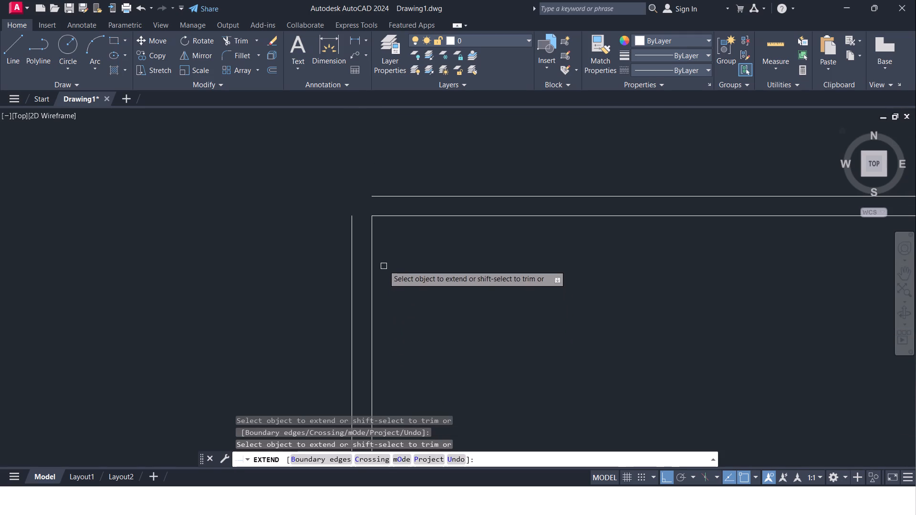
{"action": "key", "text": "Escape"}
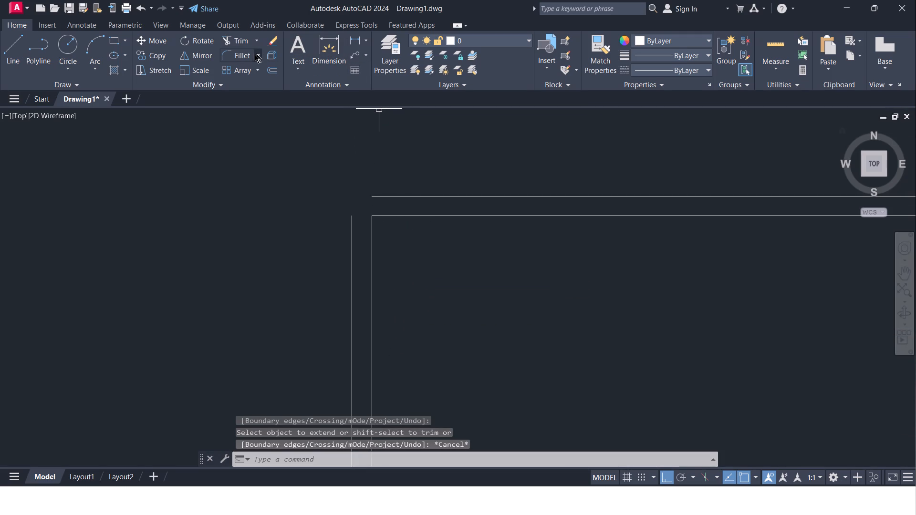
Fillet the left wall's outer line with the top wall's outer line to close the top-left corner.
{"action": "left_click", "coordinate": [245, 57]}
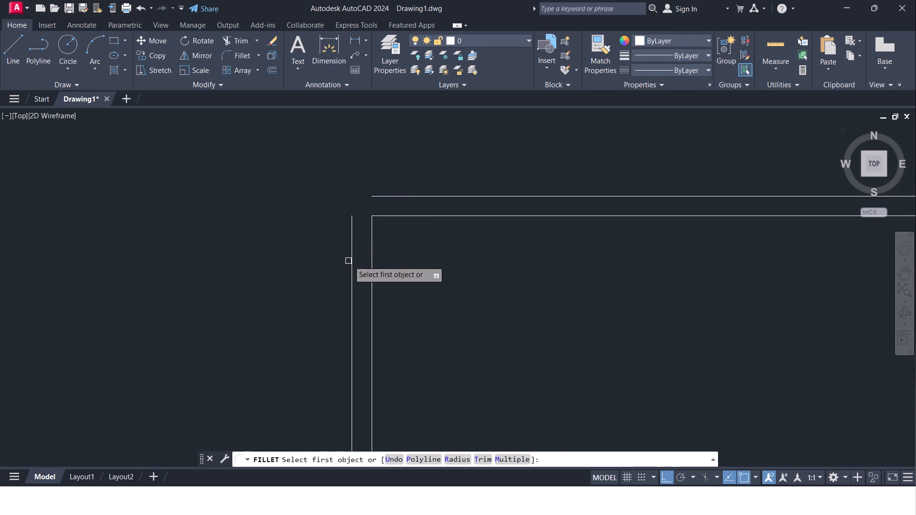
{"action": "left_click", "coordinate": [352, 260]}
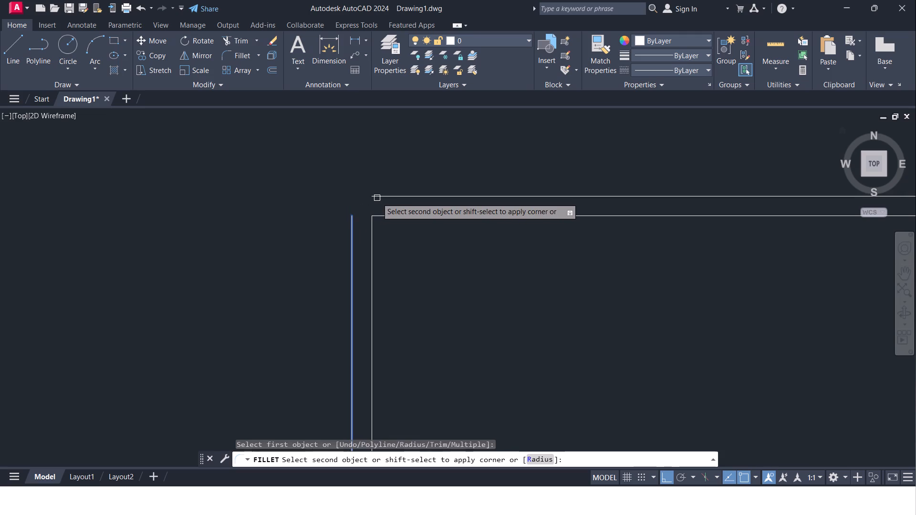
{"action": "left_click", "coordinate": [377, 198]}
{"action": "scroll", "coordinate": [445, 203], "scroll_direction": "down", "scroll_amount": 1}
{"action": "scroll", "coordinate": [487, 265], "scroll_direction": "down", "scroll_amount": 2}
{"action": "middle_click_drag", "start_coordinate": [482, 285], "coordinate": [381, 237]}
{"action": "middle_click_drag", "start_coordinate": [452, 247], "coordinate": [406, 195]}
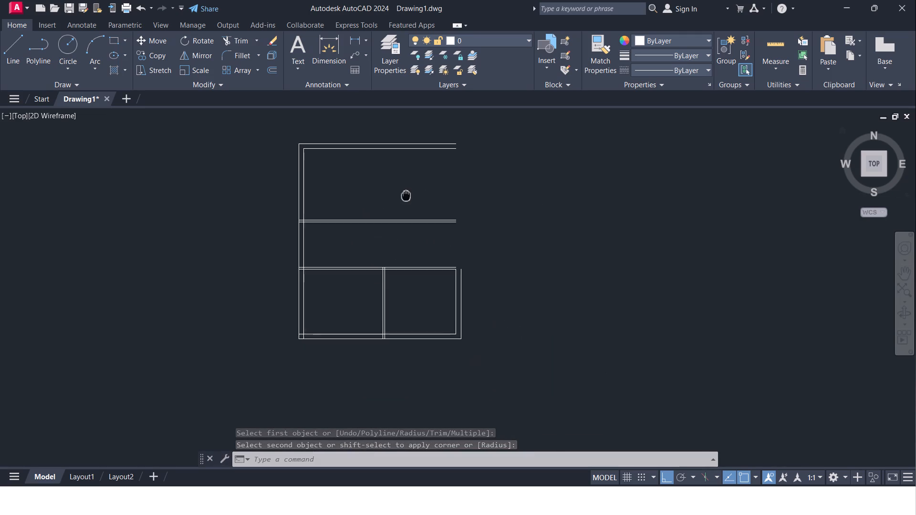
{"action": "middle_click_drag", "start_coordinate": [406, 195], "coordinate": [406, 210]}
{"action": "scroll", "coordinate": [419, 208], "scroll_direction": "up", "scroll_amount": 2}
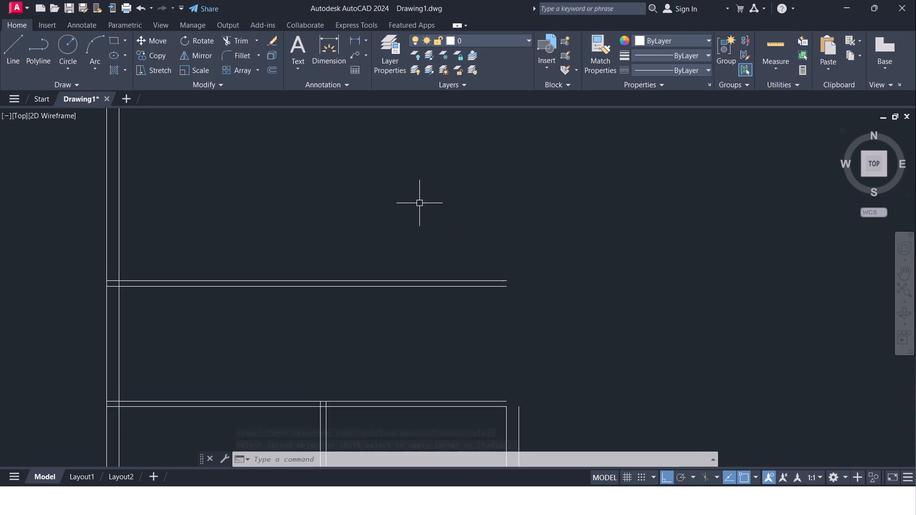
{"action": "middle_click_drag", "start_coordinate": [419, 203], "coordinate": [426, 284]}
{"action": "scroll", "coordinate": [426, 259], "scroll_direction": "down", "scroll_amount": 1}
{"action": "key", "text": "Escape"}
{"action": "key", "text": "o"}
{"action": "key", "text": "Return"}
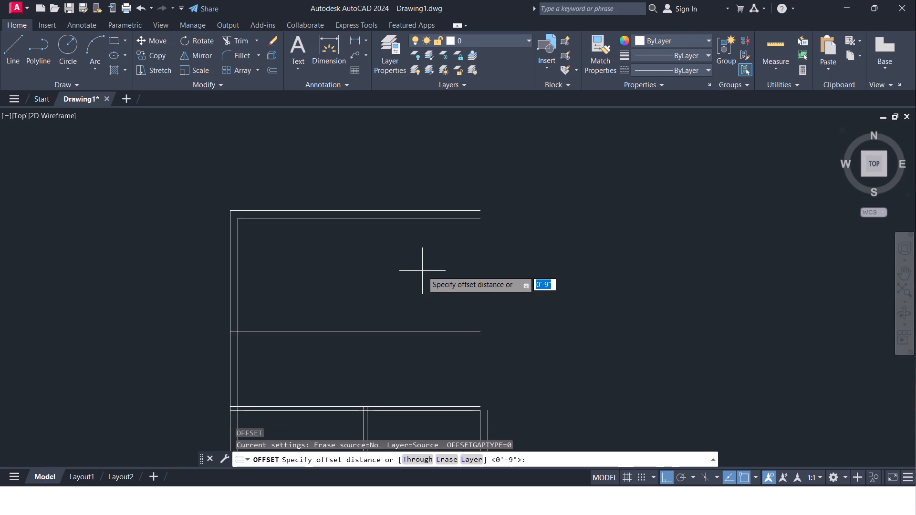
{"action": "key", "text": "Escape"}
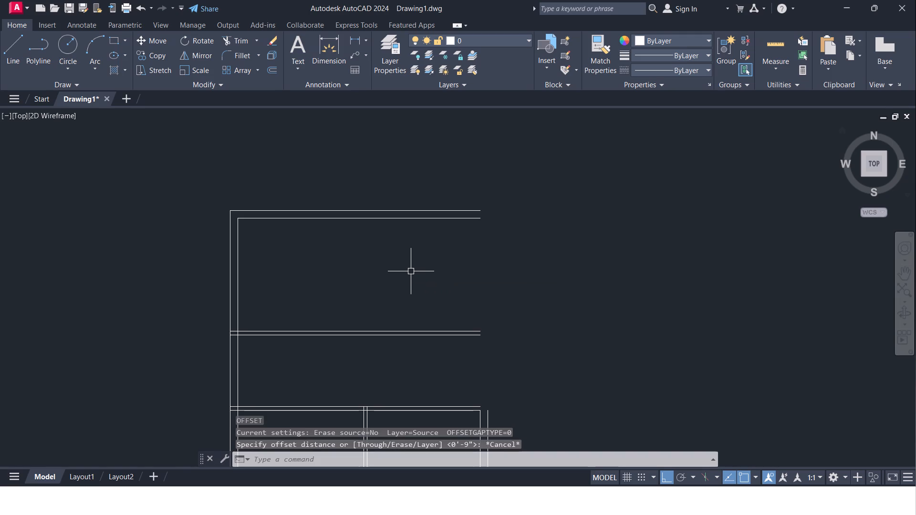
Offset the left wall's inner line 10' to the right.
{"action": "key", "text": "o"}
{"action": "key", "text": "Return"}
{"action": "type", "text": "10'"}
{"action": "key", "text": "Return"}
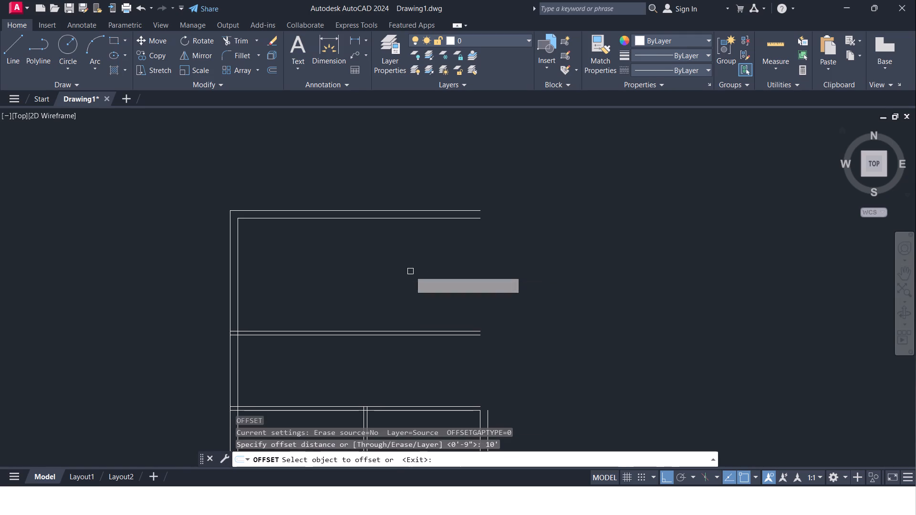
{"action": "left_click", "coordinate": [239, 281]}
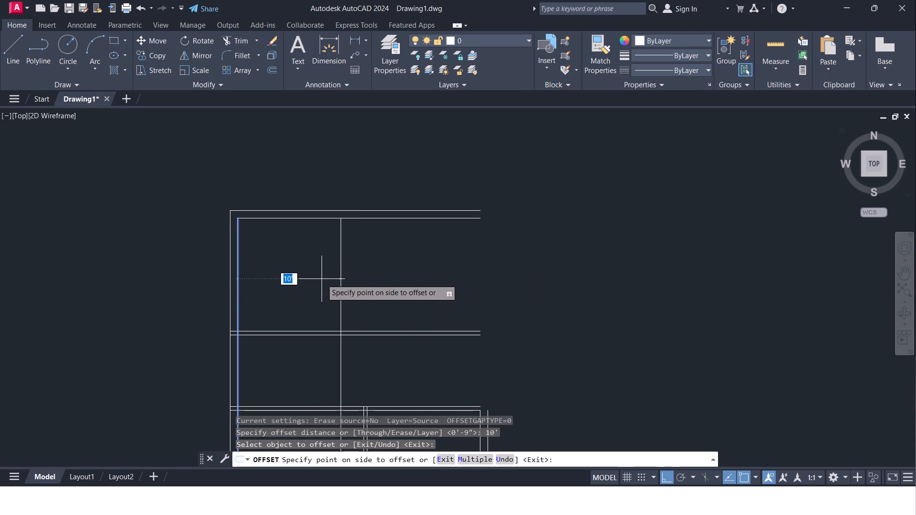
{"action": "left_click", "coordinate": [322, 279]}
{"action": "key", "text": "Return"}
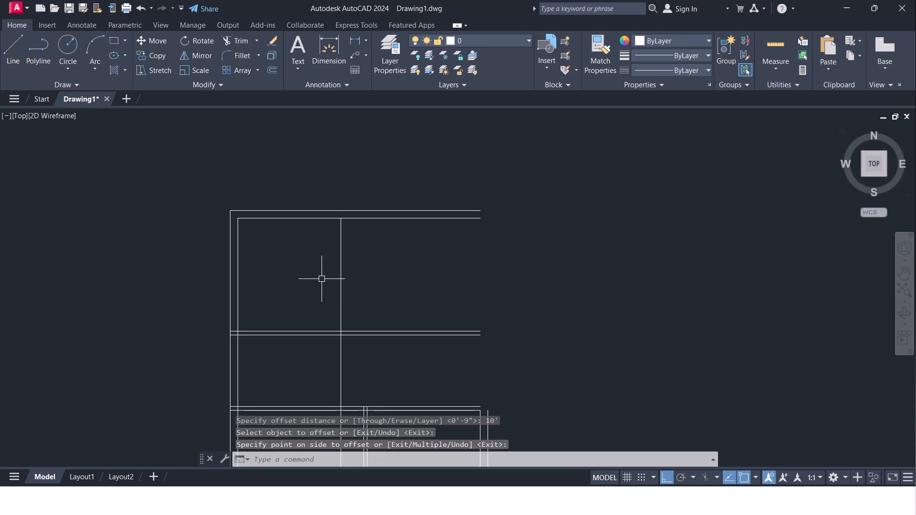
Offset the new vertical line 4" to the right to form a vertical partition.
{"action": "key", "text": "Return"}
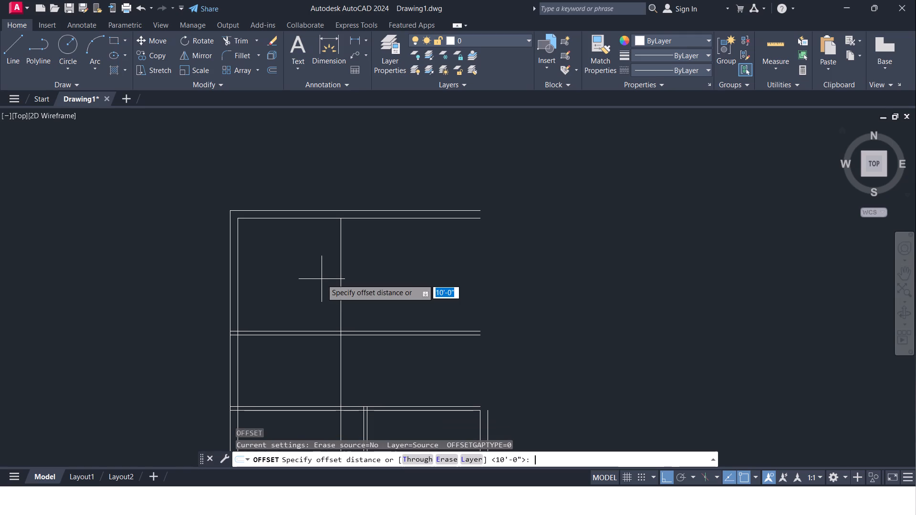
{"action": "key", "text": "4"}
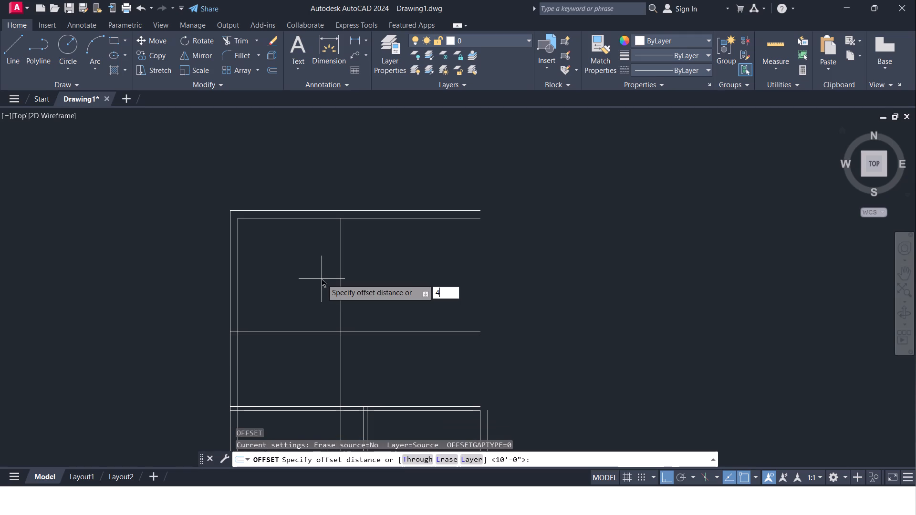
{"action": "key", "text": "shift+quotedbl"}
{"action": "key", "text": "Return"}
{"action": "left_click", "coordinate": [340, 284]}
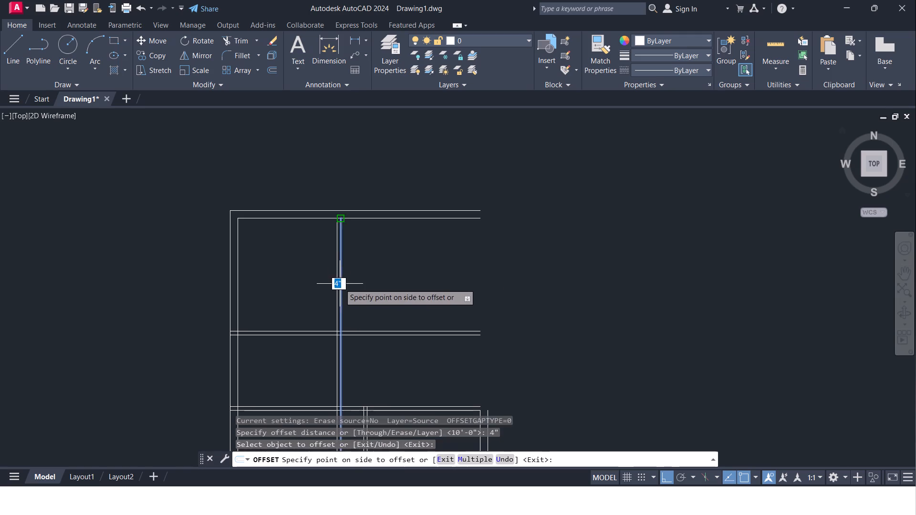
{"action": "left_click", "coordinate": [369, 279]}
{"action": "middle_click_drag", "start_coordinate": [363, 278], "coordinate": [421, 270]}
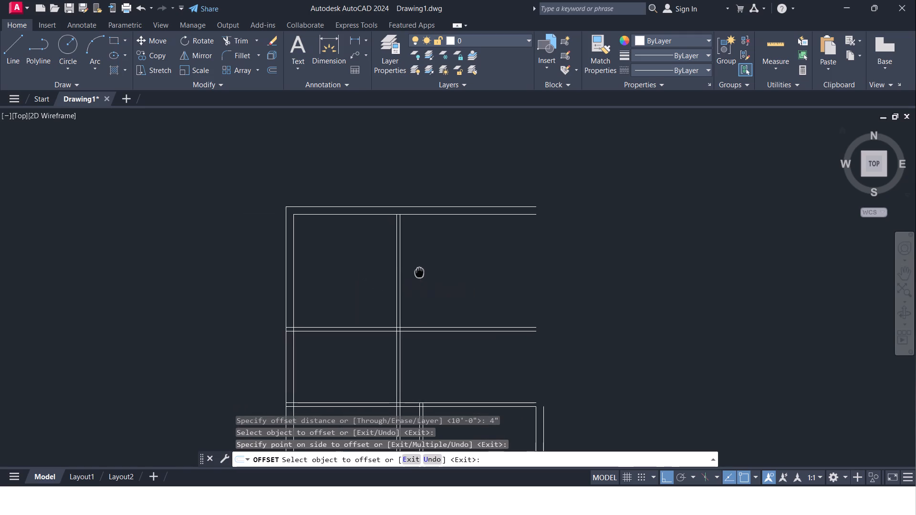
Trim both lines of the new vertical partition out of the lower-left room, between the lower horizontal partition and the bottom wall's inner line.
{"action": "middle_click_drag", "start_coordinate": [421, 270], "coordinate": [423, 263]}
{"action": "scroll", "coordinate": [409, 275], "scroll_direction": "up", "scroll_amount": 1}
{"action": "middle_click_drag", "start_coordinate": [409, 275], "coordinate": [396, 265]}
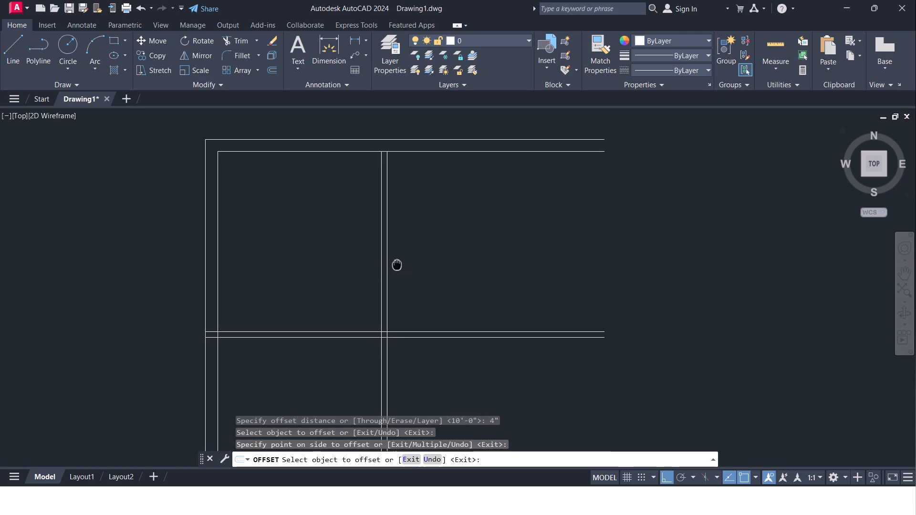
{"action": "middle_click_drag", "start_coordinate": [396, 265], "coordinate": [396, 242]}
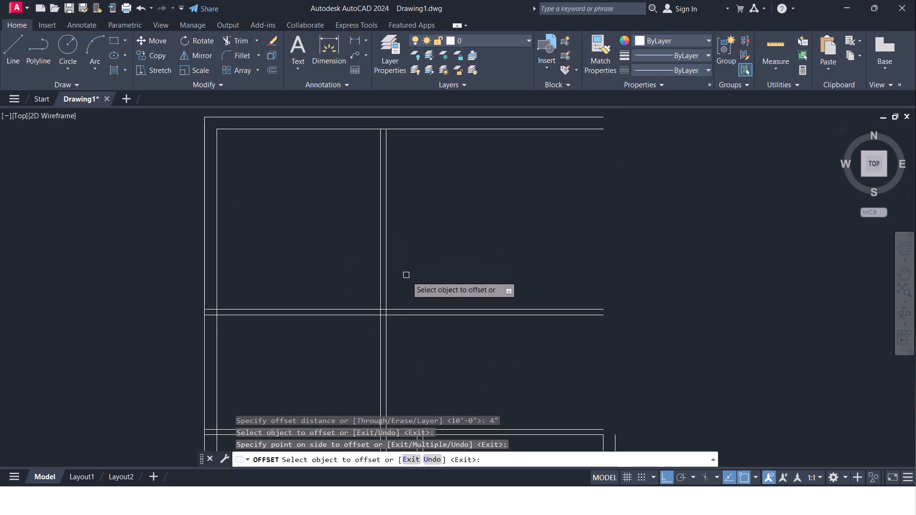
{"action": "middle_click_drag", "start_coordinate": [407, 279], "coordinate": [416, 162]}
{"action": "scroll", "coordinate": [409, 206], "scroll_direction": "down", "scroll_amount": 1}
{"action": "middle_click_drag", "start_coordinate": [434, 280], "coordinate": [445, 236]}
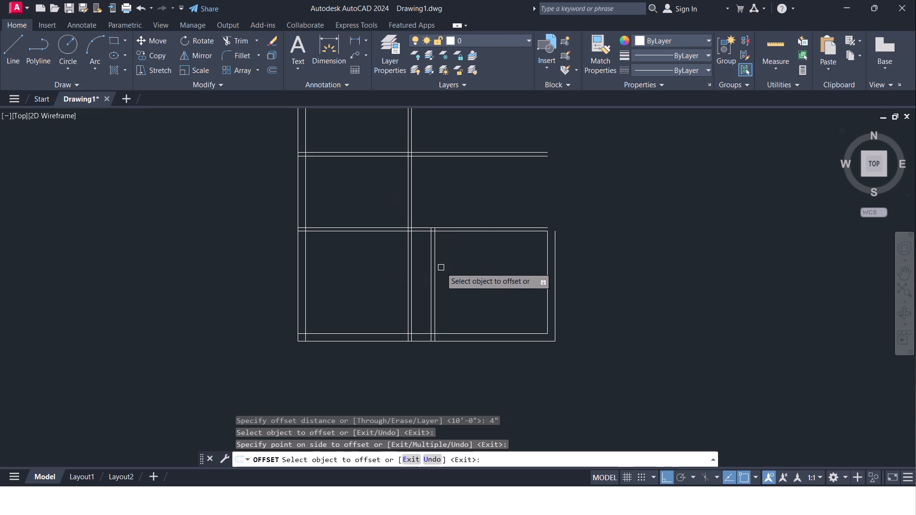
{"action": "scroll", "coordinate": [443, 271], "scroll_direction": "up", "scroll_amount": 1}
{"action": "scroll", "coordinate": [443, 272], "scroll_direction": "down", "scroll_amount": 2}
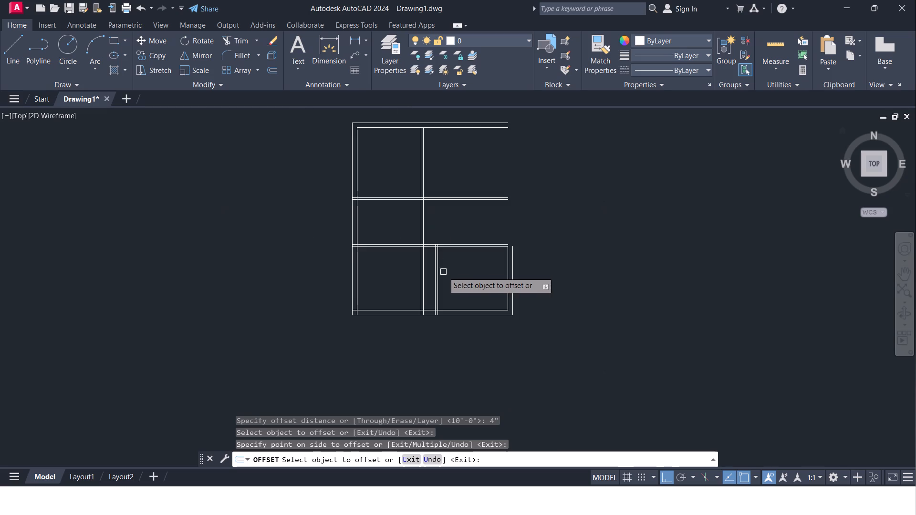
{"action": "scroll", "coordinate": [443, 272], "scroll_direction": "down", "scroll_amount": 1}
{"action": "scroll", "coordinate": [443, 272], "scroll_direction": "up", "scroll_amount": 2}
{"action": "middle_click_drag", "start_coordinate": [445, 261], "coordinate": [446, 286]}
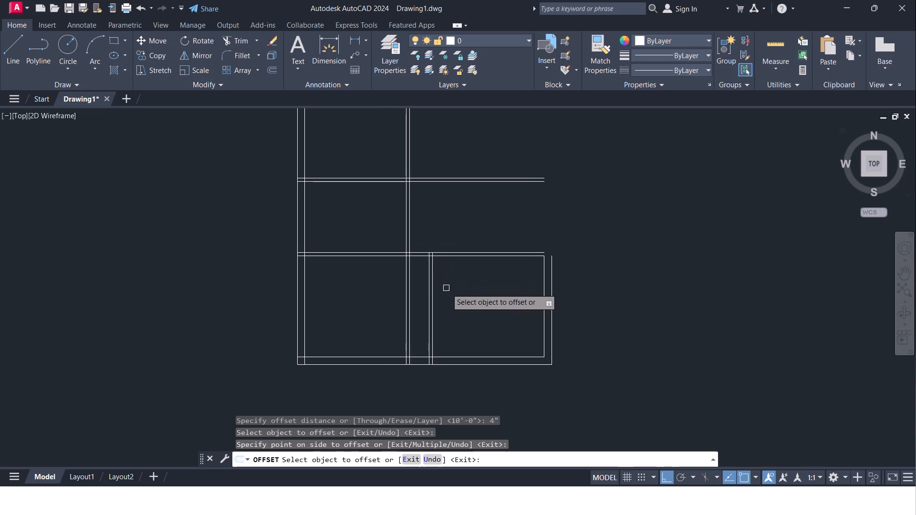
{"action": "key", "text": "Escape"}
{"action": "key", "text": "t"}
{"action": "key", "text": "r"}
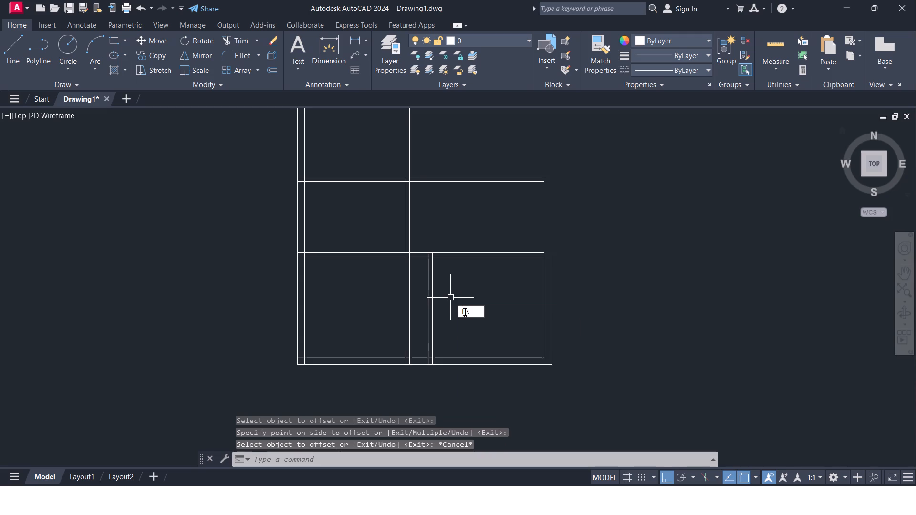
{"action": "left_click", "coordinate": [472, 319]}
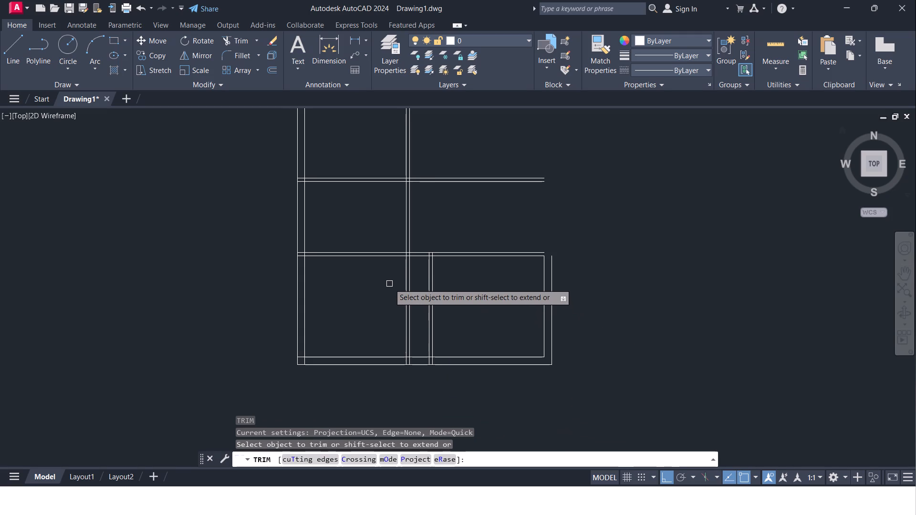
{"action": "middle_click_drag", "start_coordinate": [390, 288], "coordinate": [395, 287]}
{"action": "left_click_drag", "start_coordinate": [392, 279], "coordinate": [419, 309]}
{"action": "key", "text": "Escape"}
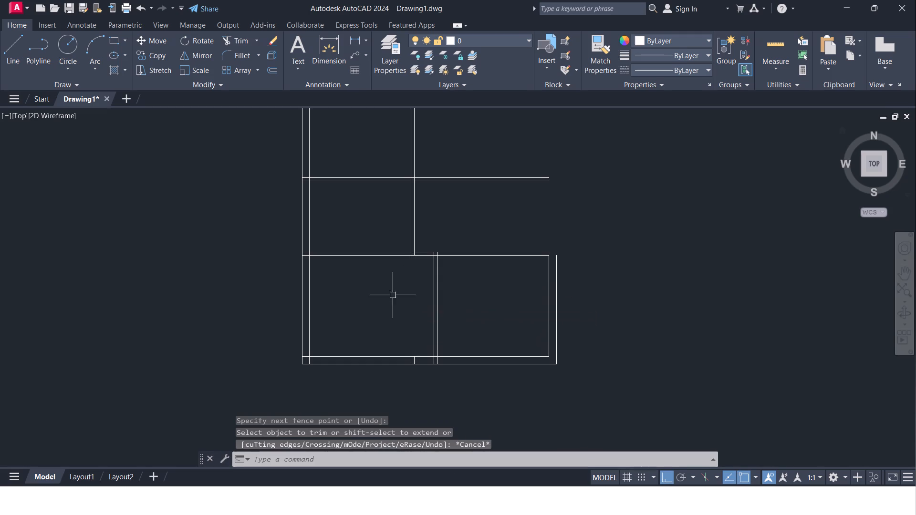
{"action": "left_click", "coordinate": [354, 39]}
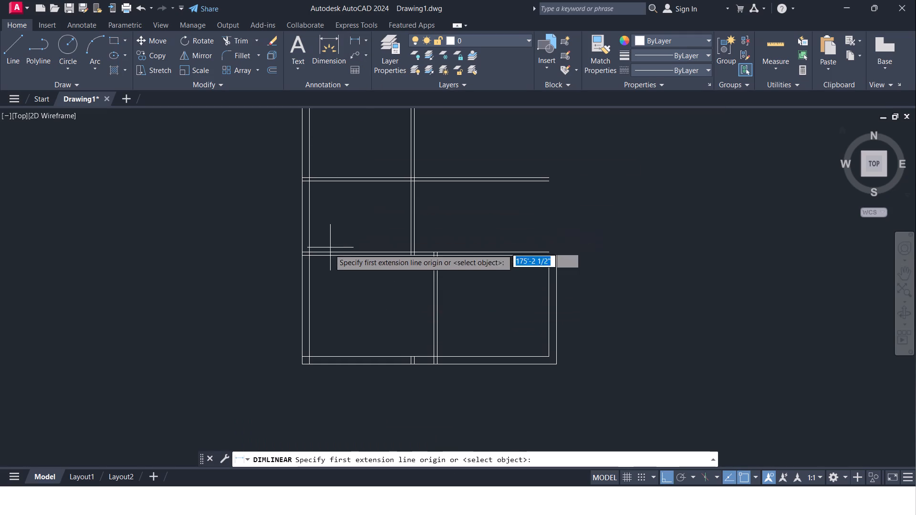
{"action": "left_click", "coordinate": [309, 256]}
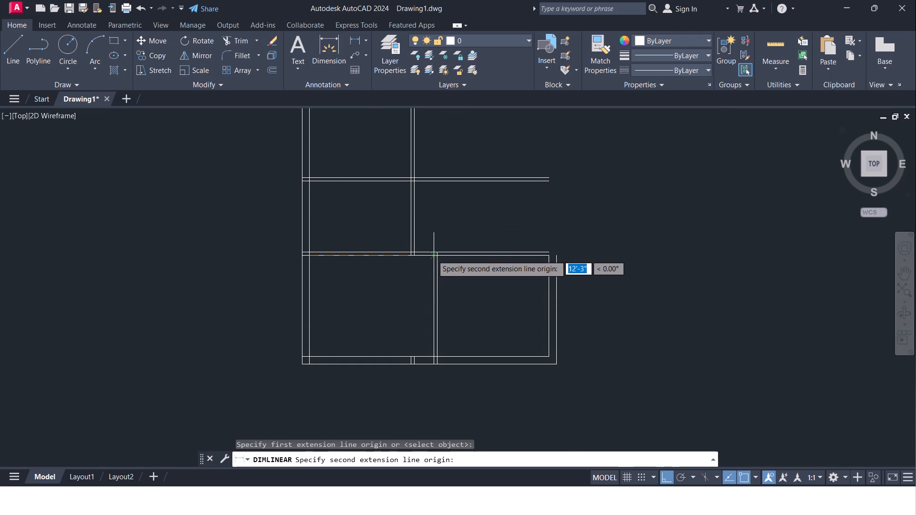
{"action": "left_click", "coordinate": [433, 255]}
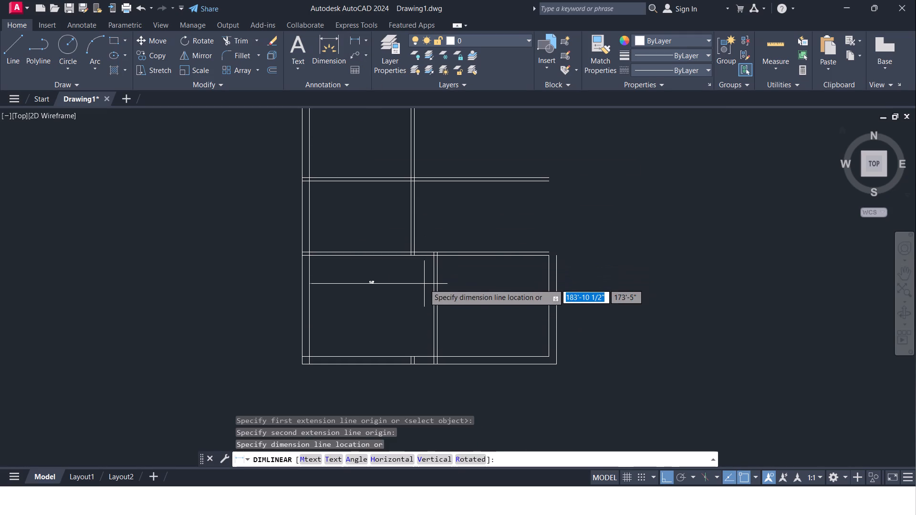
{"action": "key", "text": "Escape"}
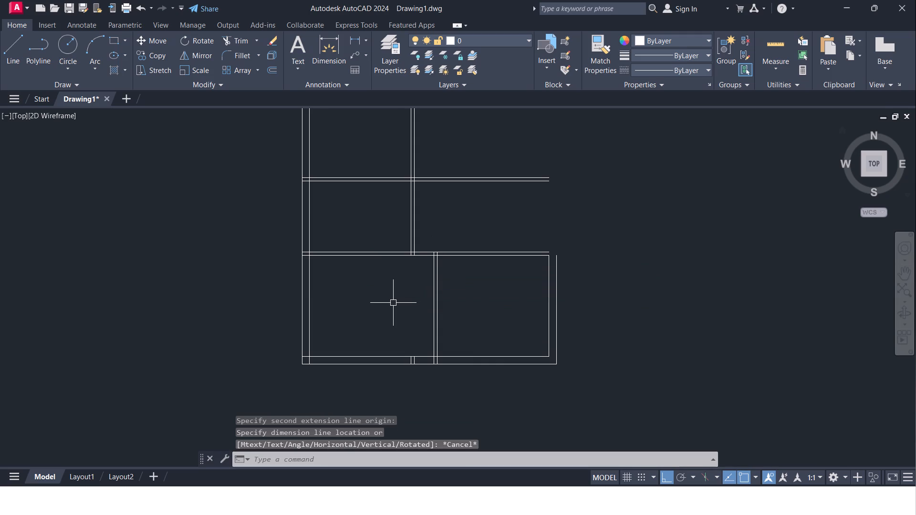
Modify the ISO-25 dimension style's primary units to Architectural with 0'-0 1/2" precision and 0.00 angular precision.
{"action": "key", "text": "d"}
{"action": "key", "text": "Return"}
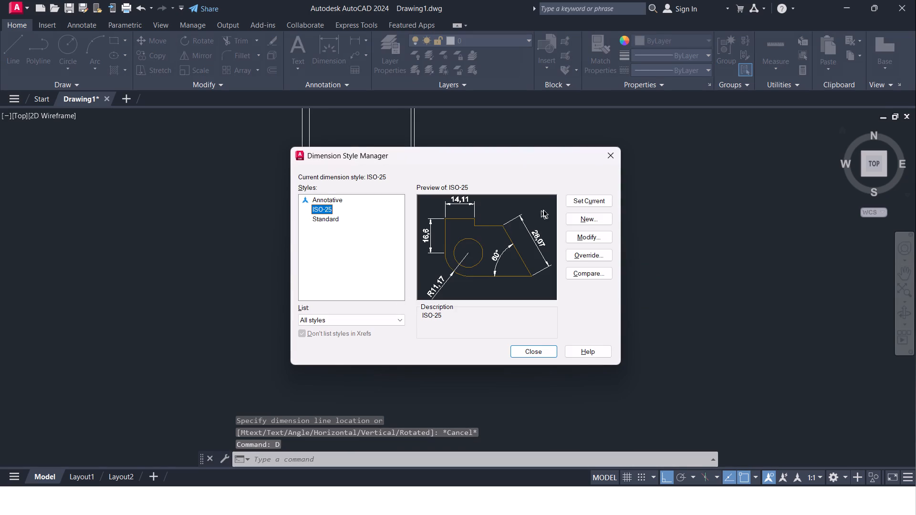
{"action": "left_click", "coordinate": [584, 239]}
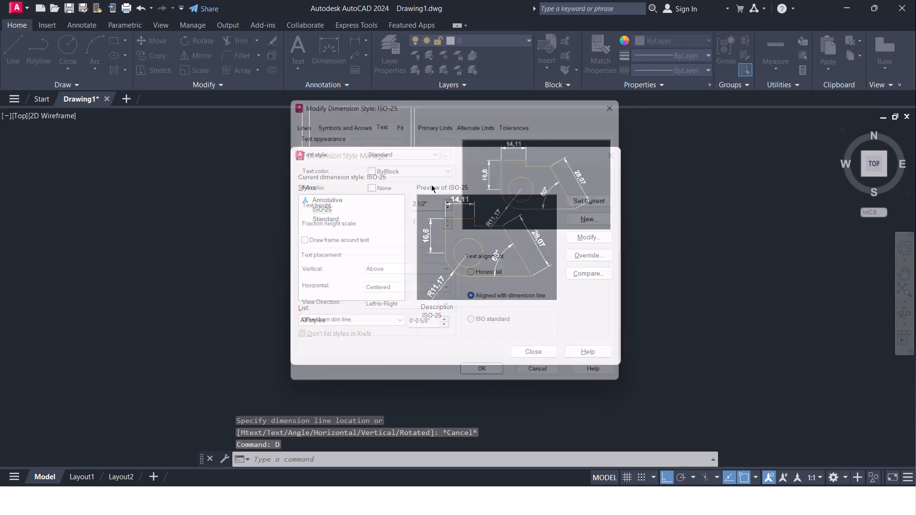
{"action": "left_click", "coordinate": [441, 120]}
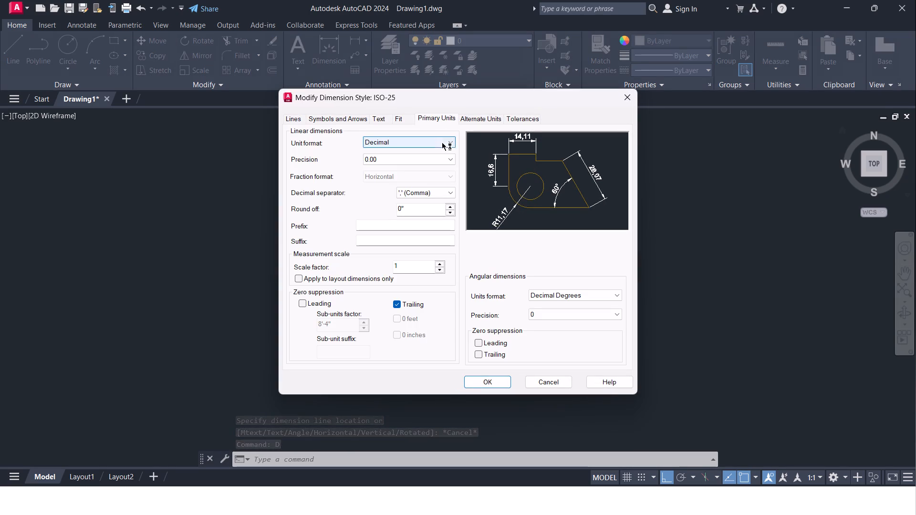
{"action": "left_click", "coordinate": [442, 142]}
{"action": "left_click", "coordinate": [438, 157]}
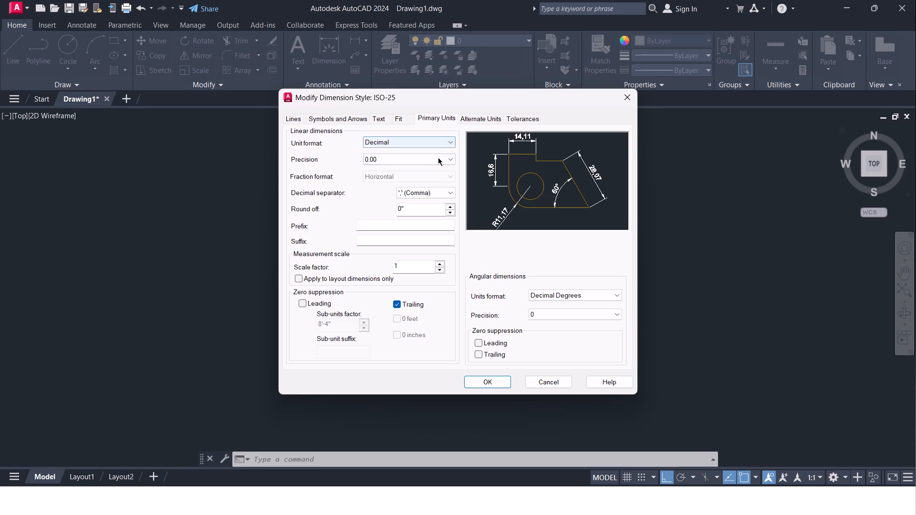
{"action": "left_click", "coordinate": [442, 142]}
{"action": "left_click", "coordinate": [438, 176]}
{"action": "left_click", "coordinate": [440, 158]}
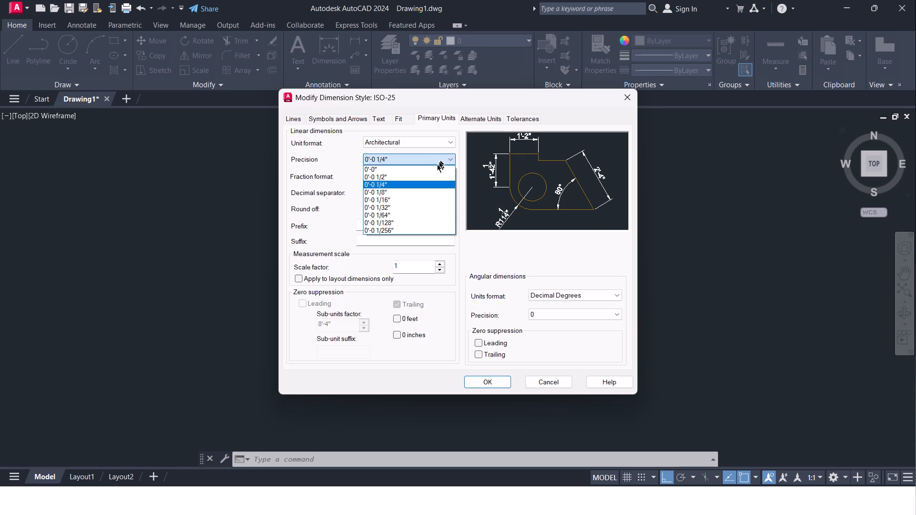
{"action": "left_click", "coordinate": [435, 175]}
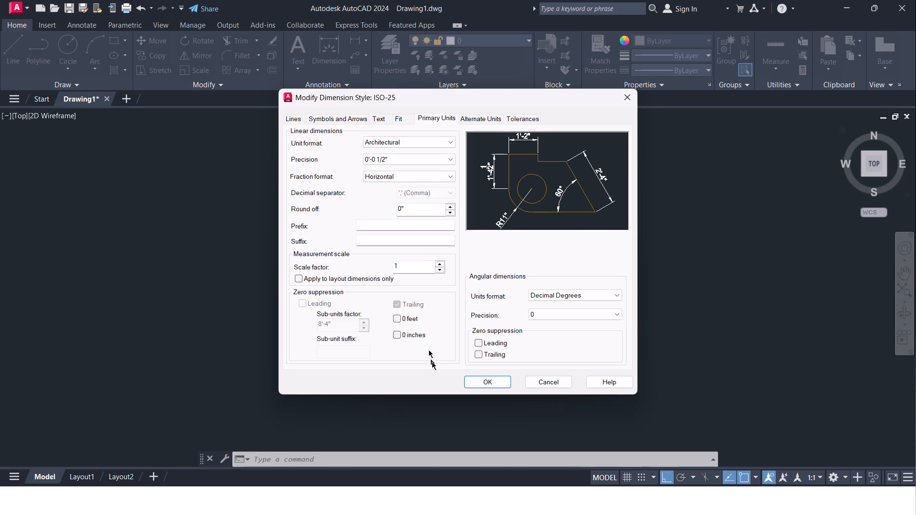
{"action": "left_click", "coordinate": [613, 313]}
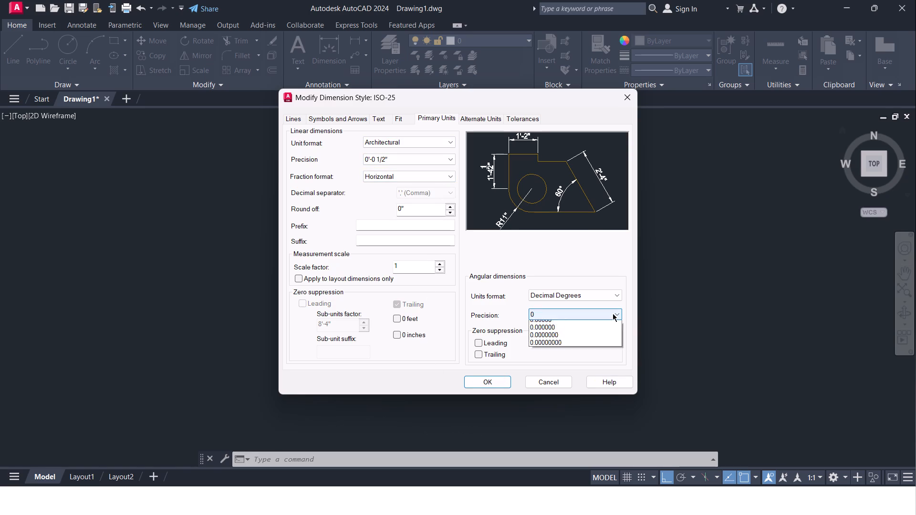
{"action": "left_click", "coordinate": [598, 342]}
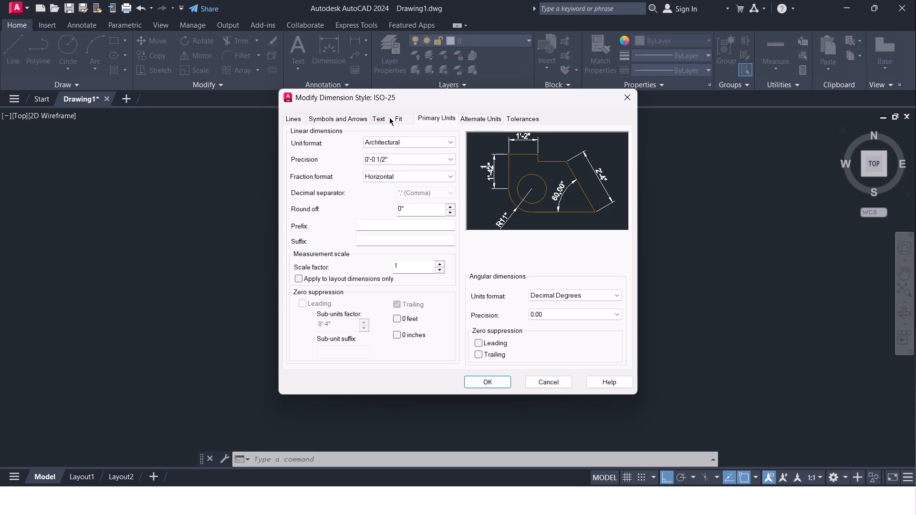
Set the ISO-25 style's text height to 9" and offset from dimension line to 2", and make the style current.
{"action": "left_click", "coordinate": [385, 118]}
{"action": "left_click_drag", "start_coordinate": [436, 202], "coordinate": [381, 214]}
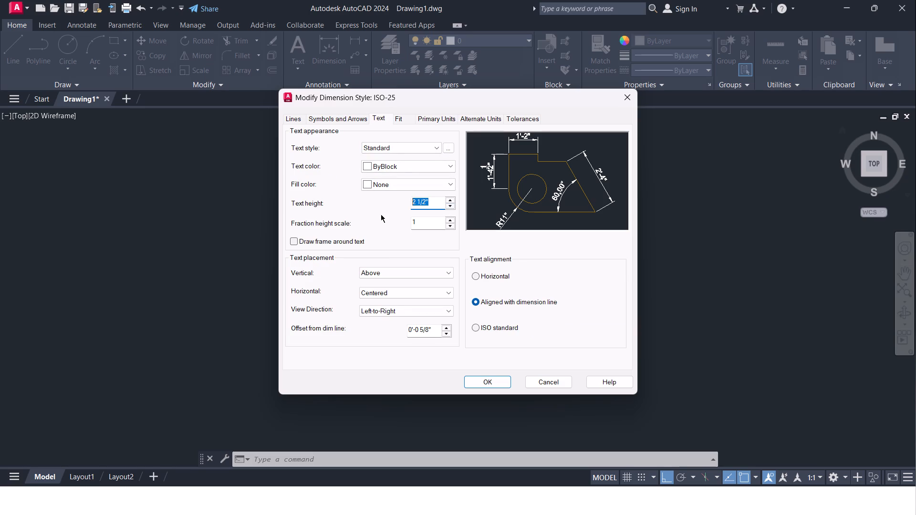
{"action": "key", "text": "9"}
{"action": "key", "text": "shift+quotedbl"}
{"action": "left_click_drag", "start_coordinate": [432, 333], "coordinate": [402, 332]}
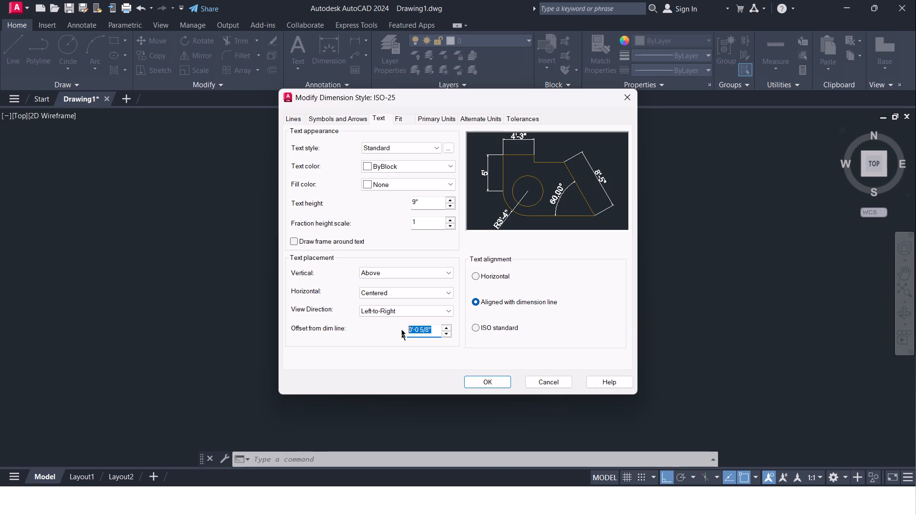
{"action": "type", "text": "2\""}
{"action": "key", "text": "Return"}
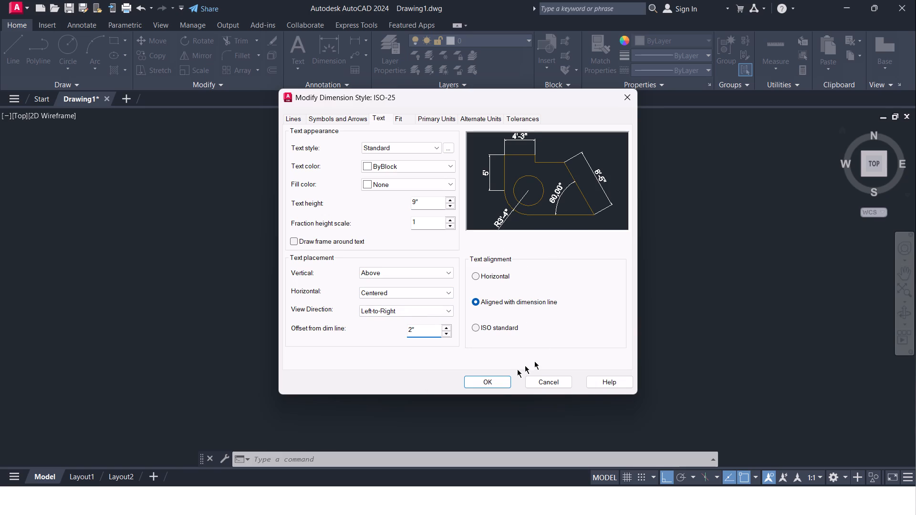
{"action": "left_click", "coordinate": [494, 389]}
{"action": "left_click", "coordinate": [494, 386]}
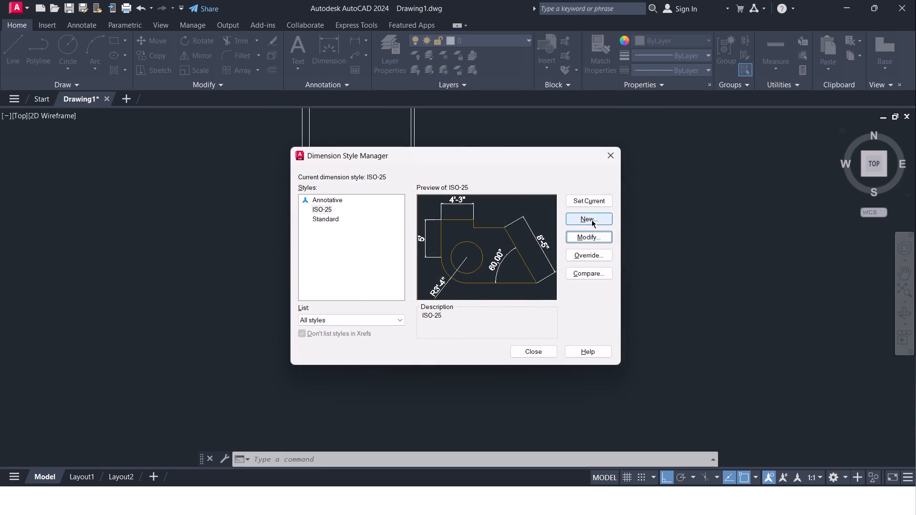
{"action": "left_click", "coordinate": [594, 205]}
{"action": "left_click", "coordinate": [539, 350]}
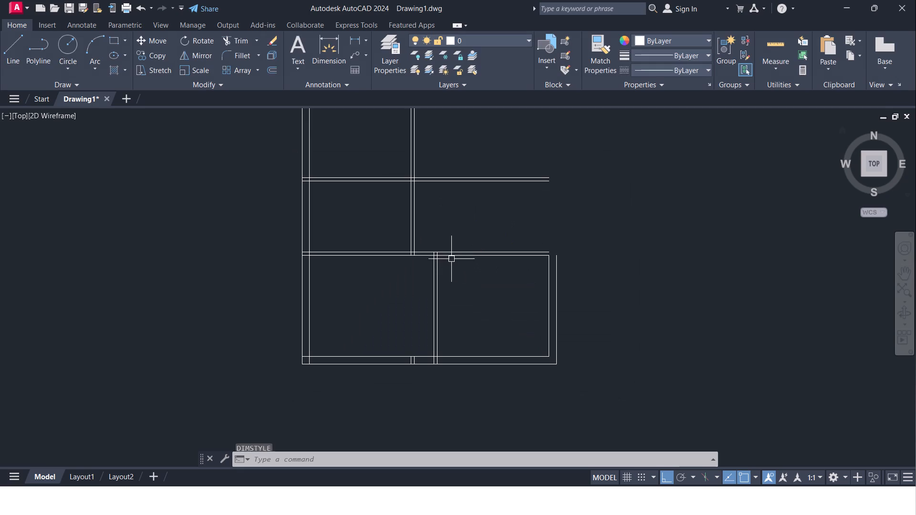
Trim both lines of the upper horizontal partition where they run past the right side of the vertical partition.
{"action": "middle_click_drag", "start_coordinate": [468, 219], "coordinate": [470, 266]}
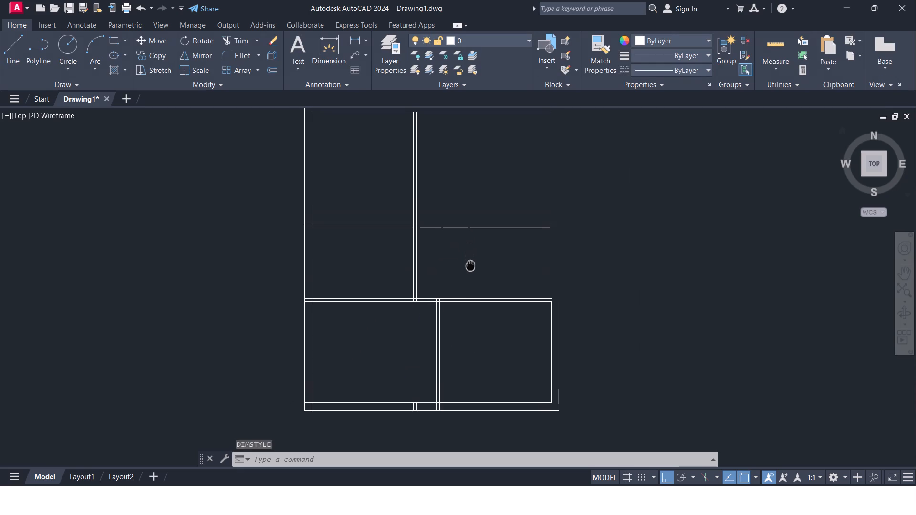
{"action": "middle_click_drag", "start_coordinate": [470, 266], "coordinate": [474, 268]}
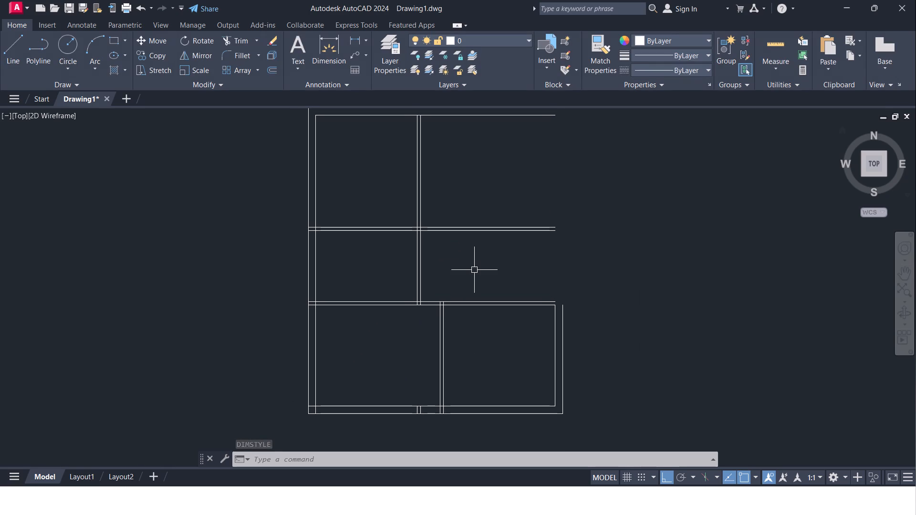
{"action": "key", "text": "Escape"}
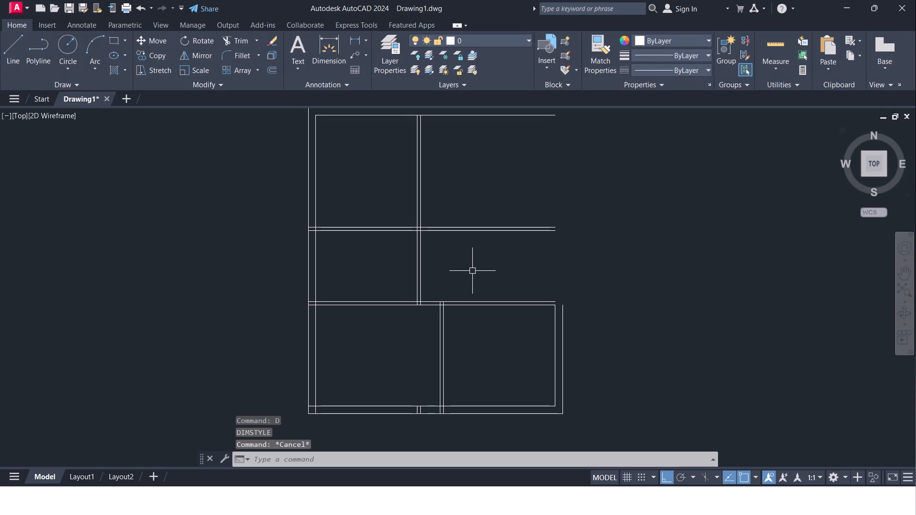
{"action": "key", "text": "t"}
{"action": "key", "text": "r"}
{"action": "left_click", "coordinate": [514, 296]}
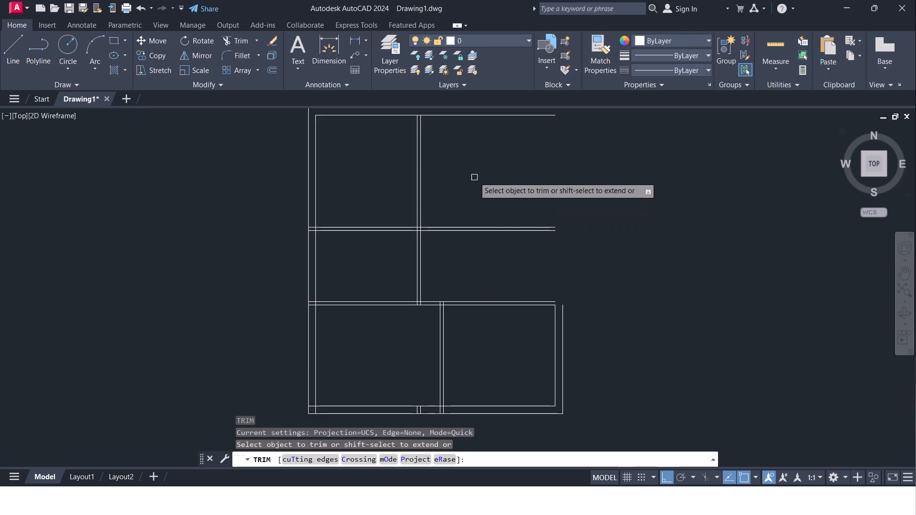
{"action": "left_click_drag", "start_coordinate": [474, 177], "coordinate": [462, 266]}
{"action": "middle_click_drag", "start_coordinate": [461, 262], "coordinate": [552, 260]}
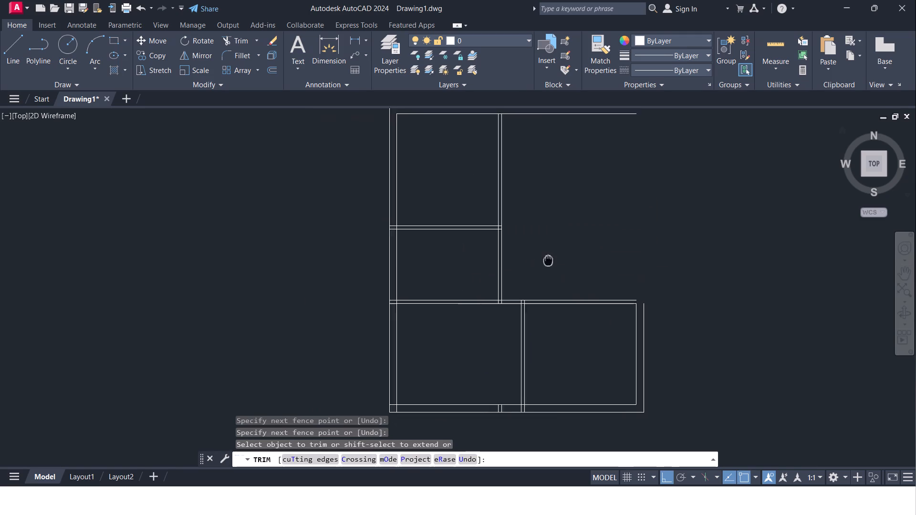
{"action": "middle_click_drag", "start_coordinate": [552, 260], "coordinate": [559, 279]}
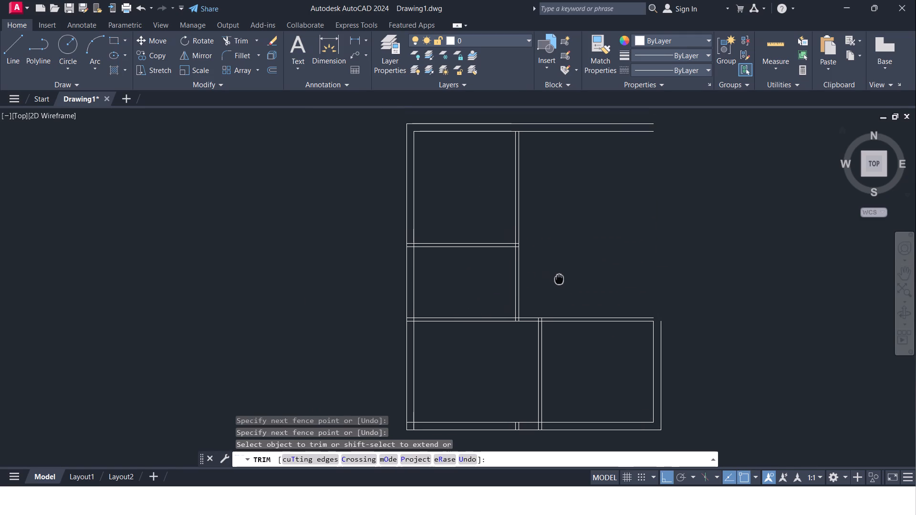
{"action": "middle_click_drag", "start_coordinate": [559, 279], "coordinate": [557, 262]}
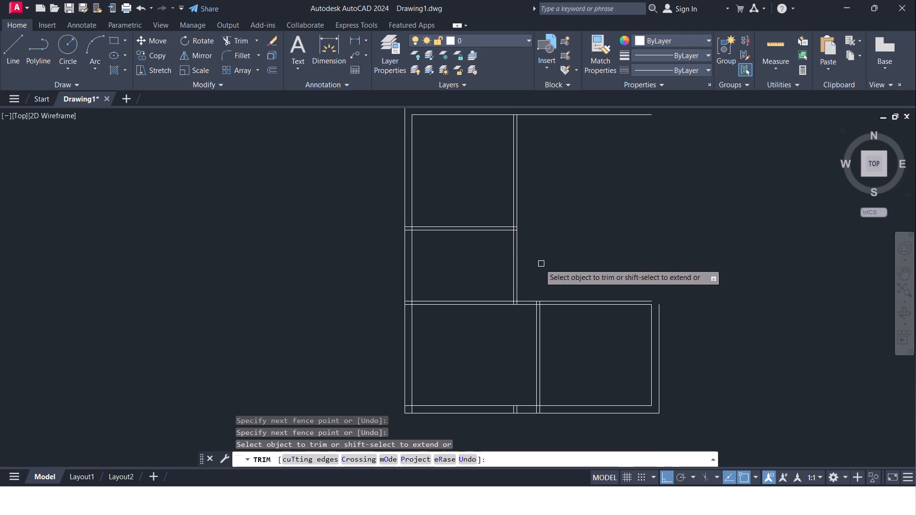
Trim both lines of the upper vertical partition between the upper and lower horizontal partitions.
{"action": "left_click_drag", "start_coordinate": [477, 256], "coordinate": [571, 259]}
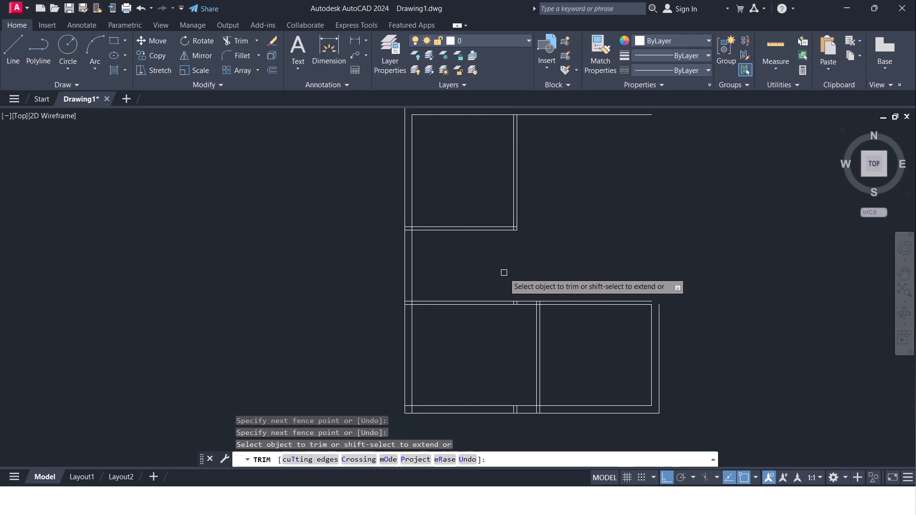
{"action": "middle_click_drag", "start_coordinate": [512, 276], "coordinate": [511, 269]}
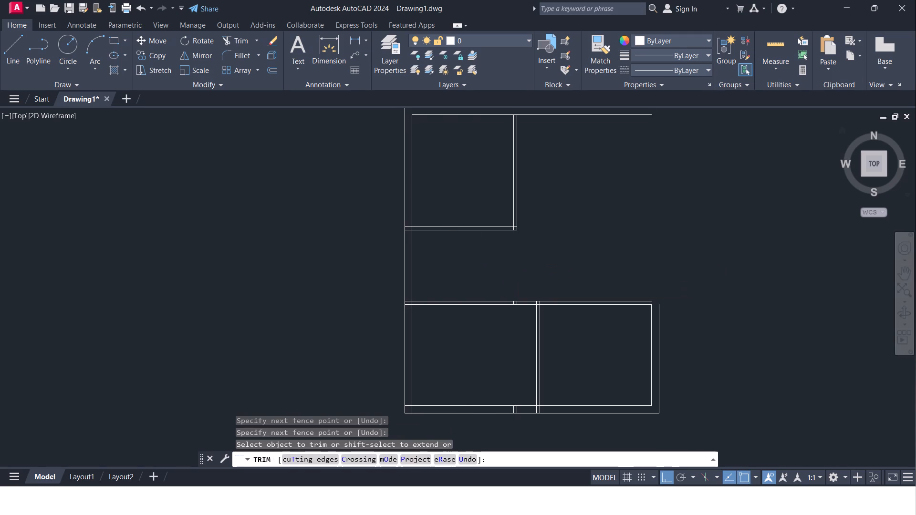
{"action": "middle_click_drag", "start_coordinate": [511, 269], "coordinate": [507, 256]}
{"action": "key", "text": "Escape"}
Check the lower-left room's inner width with a temporary linear dimension from the left wall to the vertical partition.
{"action": "left_click", "coordinate": [355, 41]}
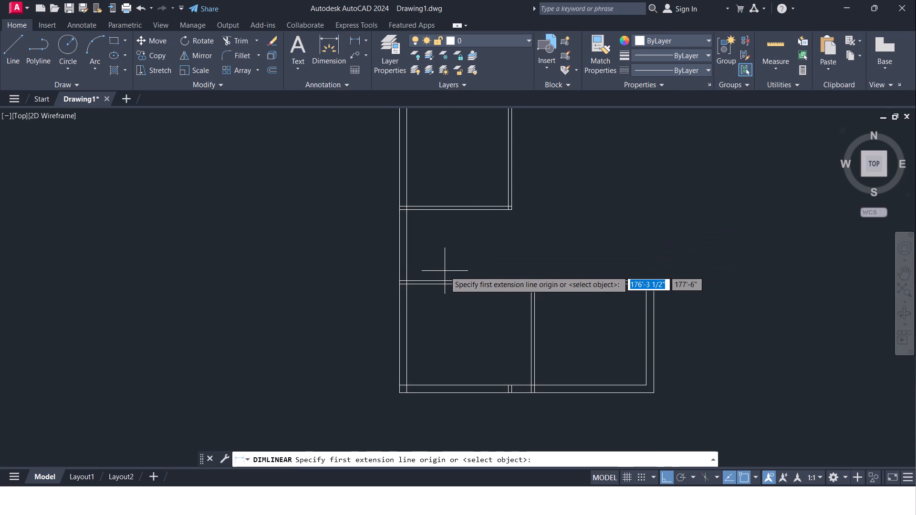
{"action": "left_click", "coordinate": [409, 286]}
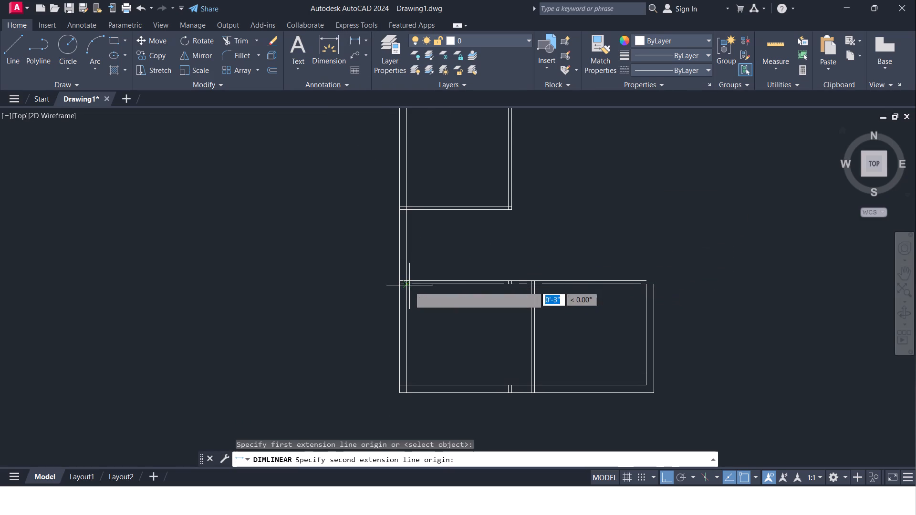
{"action": "left_click", "coordinate": [530, 286]}
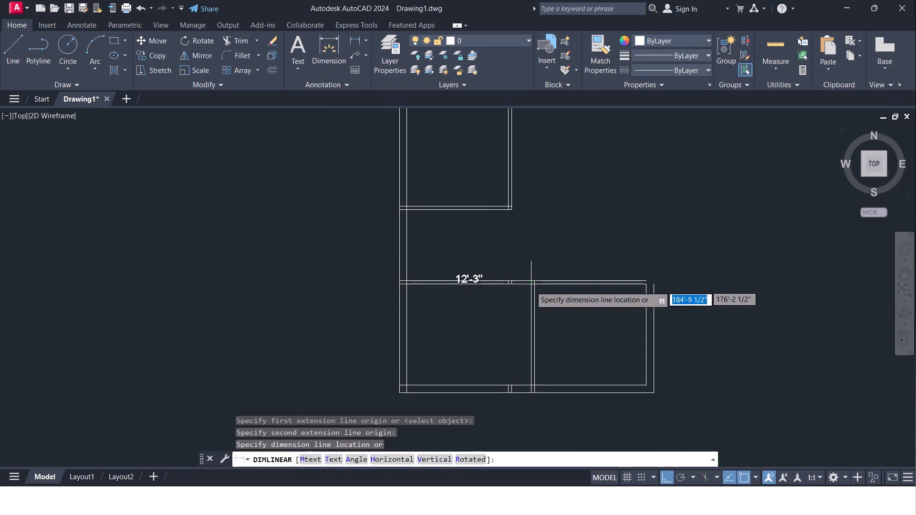
{"action": "key", "text": "Escape"}
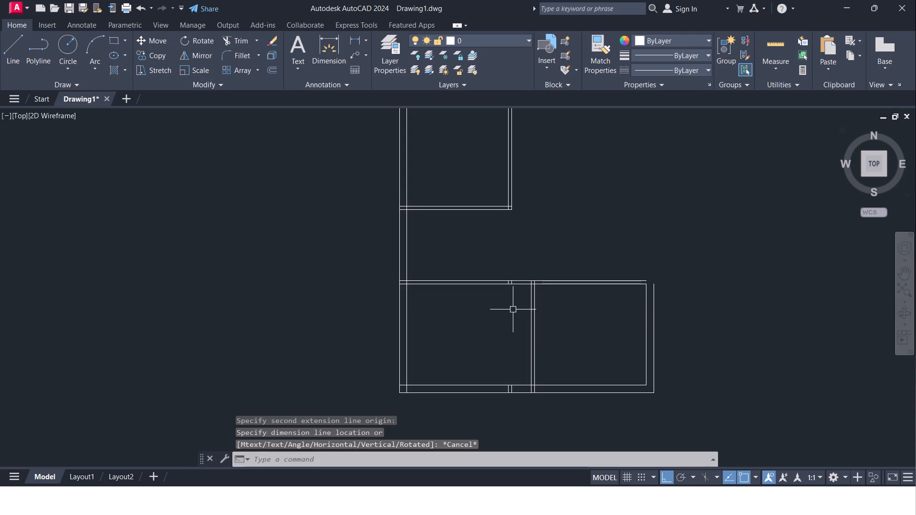
Trim the lower horizontal partition and its leftover vertical stubs between the left wall's inner line and the lower vertical partition.
{"action": "type", "text": "TR"}
{"action": "left_click", "coordinate": [529, 342]}
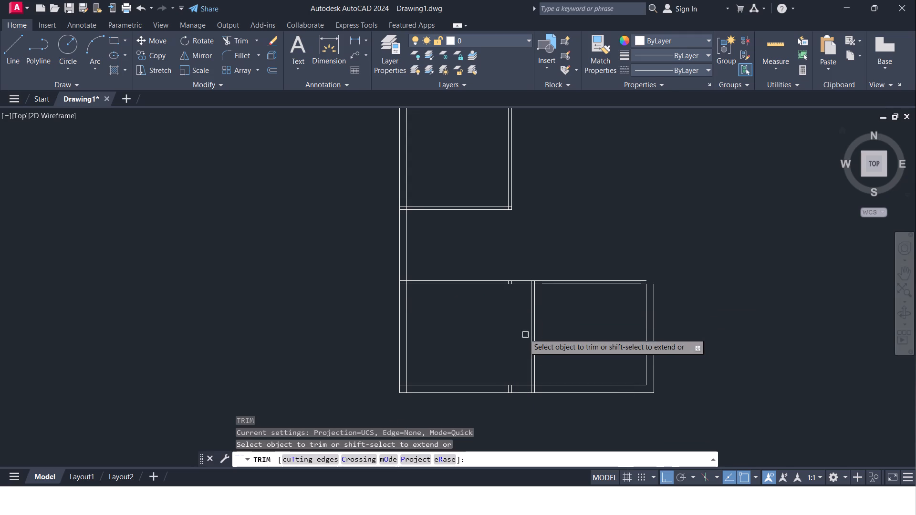
{"action": "scroll", "coordinate": [509, 310], "scroll_direction": "up", "scroll_amount": 2}
{"action": "left_click_drag", "start_coordinate": [532, 196], "coordinate": [537, 283]}
{"action": "left_click_drag", "start_coordinate": [522, 220], "coordinate": [502, 256]}
{"action": "left_click_drag", "start_coordinate": [505, 227], "coordinate": [507, 229]}
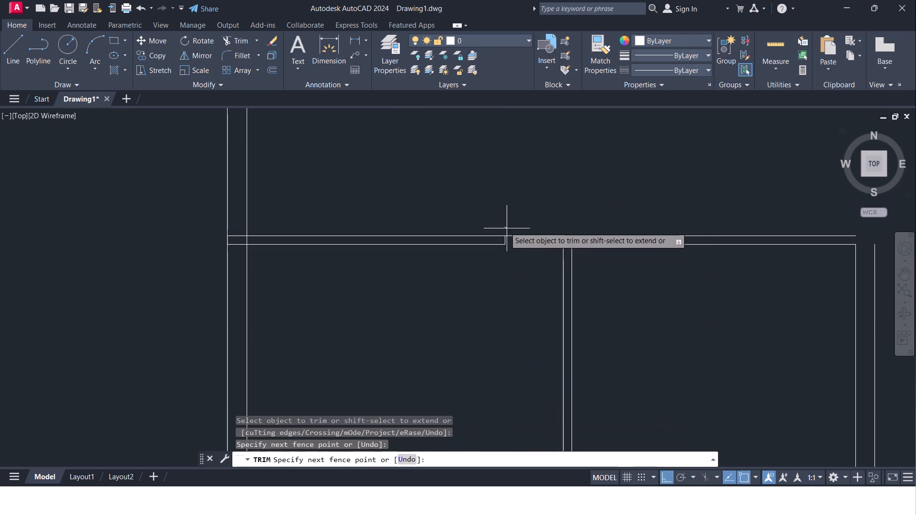
{"action": "left_click_drag", "start_coordinate": [507, 229], "coordinate": [506, 252]}
{"action": "left_click_drag", "start_coordinate": [502, 234], "coordinate": [506, 245]}
{"action": "left_click", "coordinate": [496, 236]}
{"action": "left_click", "coordinate": [495, 244]}
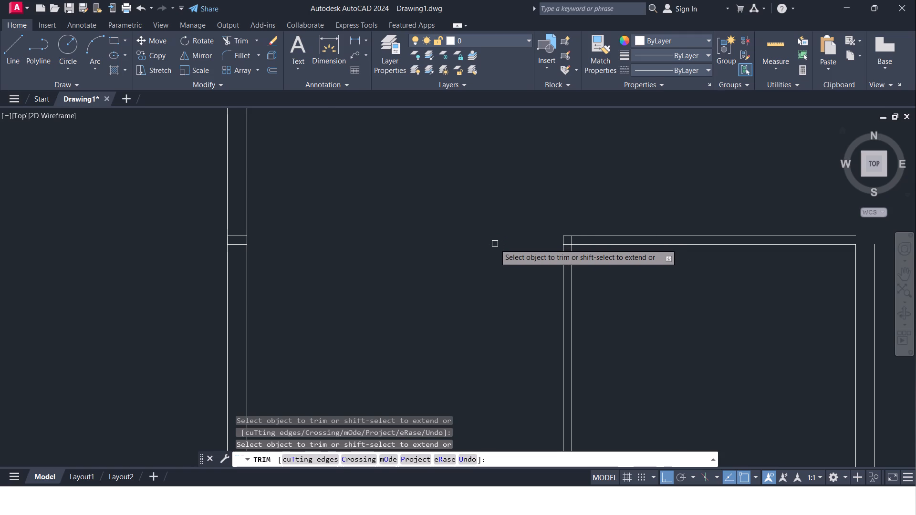
{"action": "scroll", "coordinate": [495, 244], "scroll_direction": "down", "scroll_amount": 2}
{"action": "middle_click_drag", "start_coordinate": [495, 240], "coordinate": [431, 226]}
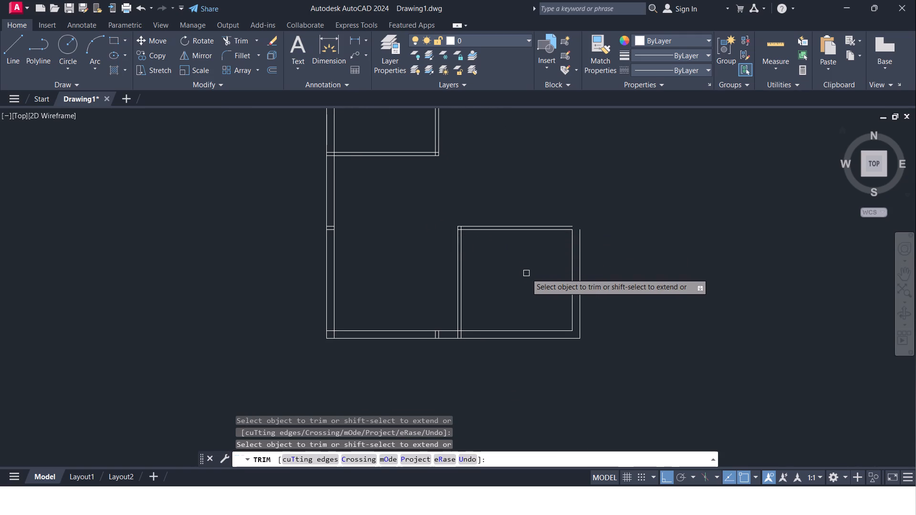
{"action": "key", "text": "Escape"}
Offset the upper line of the lower-right room's top wall 7' upward.
{"action": "scroll", "coordinate": [538, 265], "scroll_direction": "up", "scroll_amount": 1}
{"action": "middle_click_drag", "start_coordinate": [538, 264], "coordinate": [534, 273]}
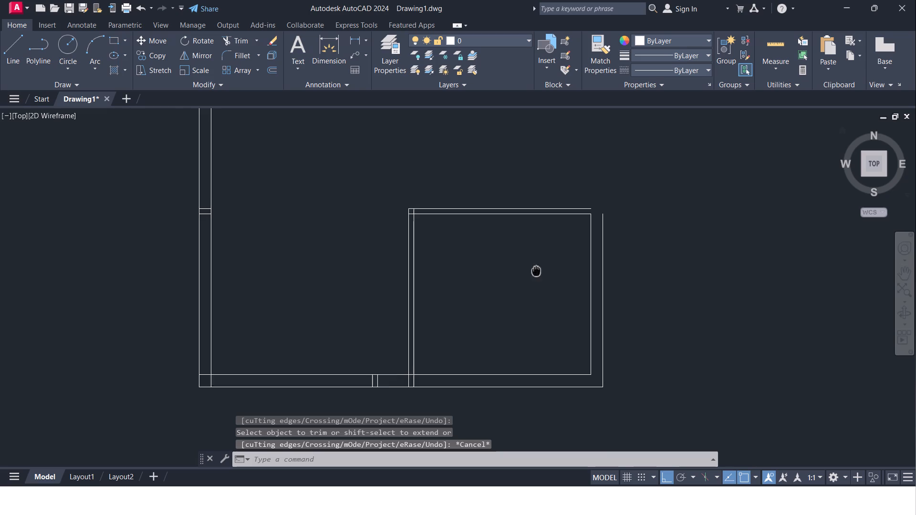
{"action": "middle_click_drag", "start_coordinate": [534, 273], "coordinate": [482, 288]}
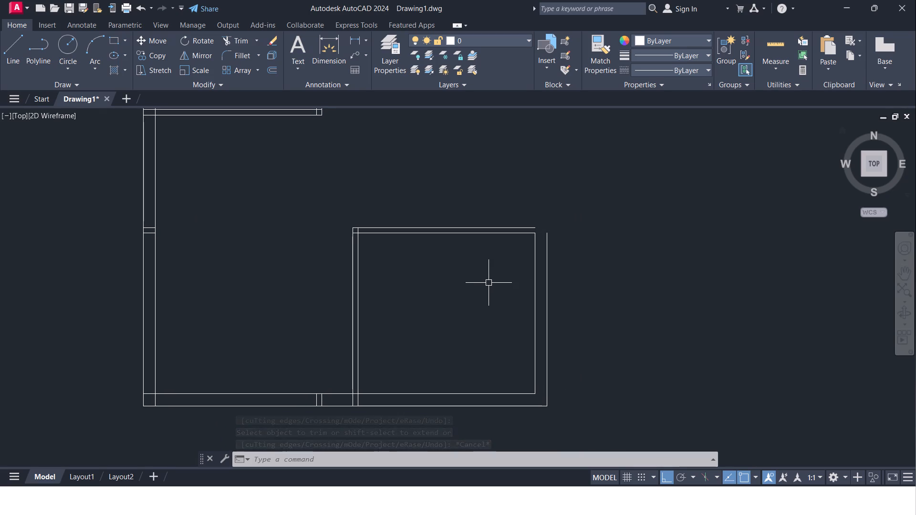
{"action": "left_click", "coordinate": [489, 283]}
{"action": "key", "text": "o"}
{"action": "key", "text": "Return"}
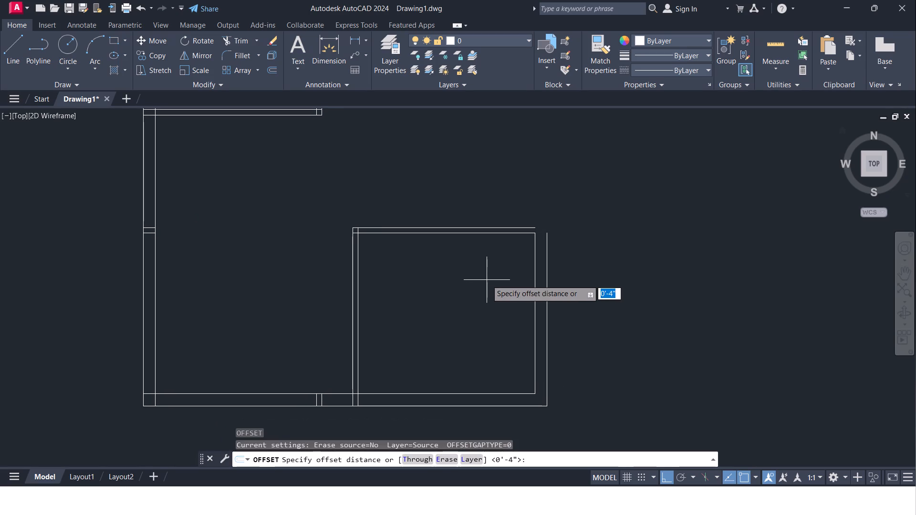
{"action": "type", "text": "7'"}
{"action": "key", "text": "Return"}
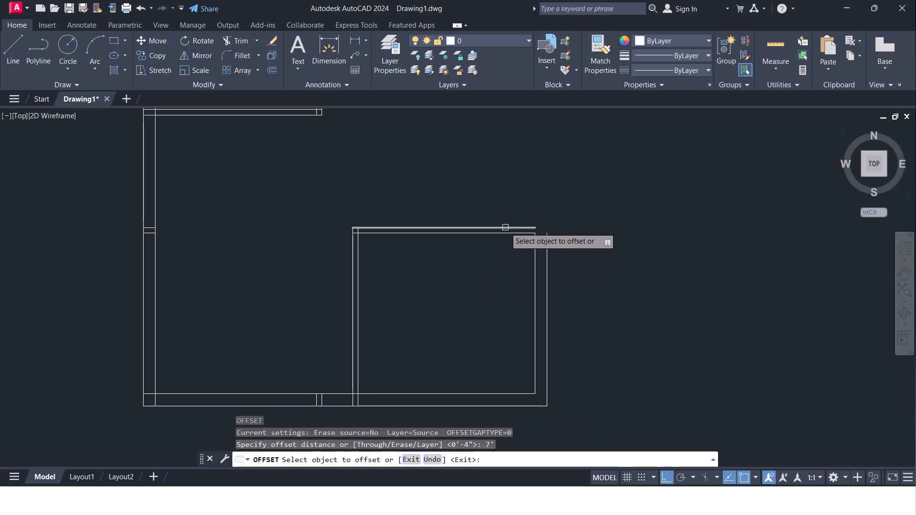
{"action": "left_click", "coordinate": [505, 227]}
{"action": "middle_click_drag", "start_coordinate": [504, 177], "coordinate": [494, 241]}
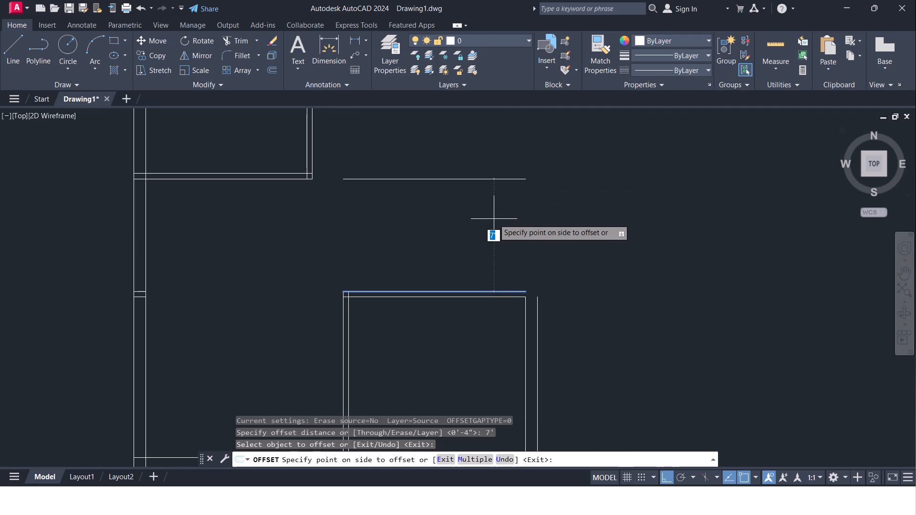
{"action": "left_click", "coordinate": [494, 219]}
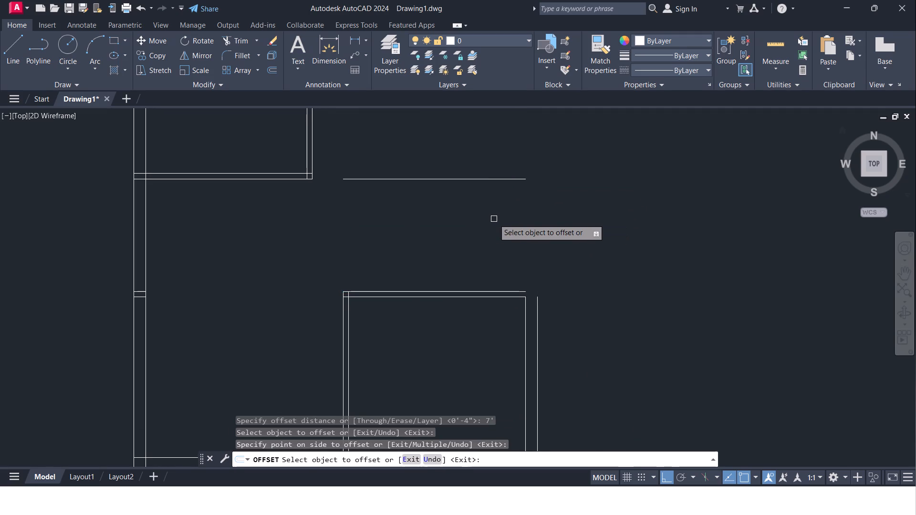
{"action": "key", "text": "Return"}
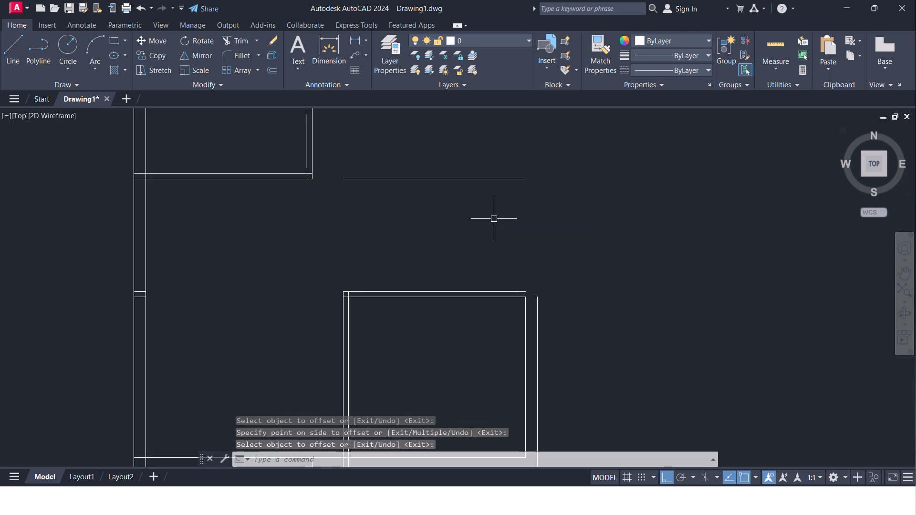
Offset the new horizontal line above the lower-right room 4" upward to form a partition.
{"action": "key", "text": "Return"}
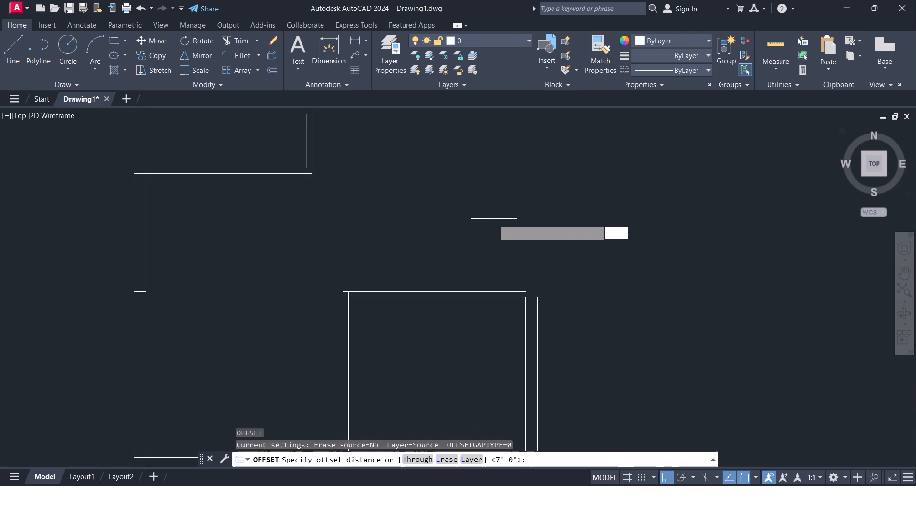
{"action": "key", "text": "4"}
{"action": "key", "text": "shift+quotedbl"}
{"action": "key", "text": "Return"}
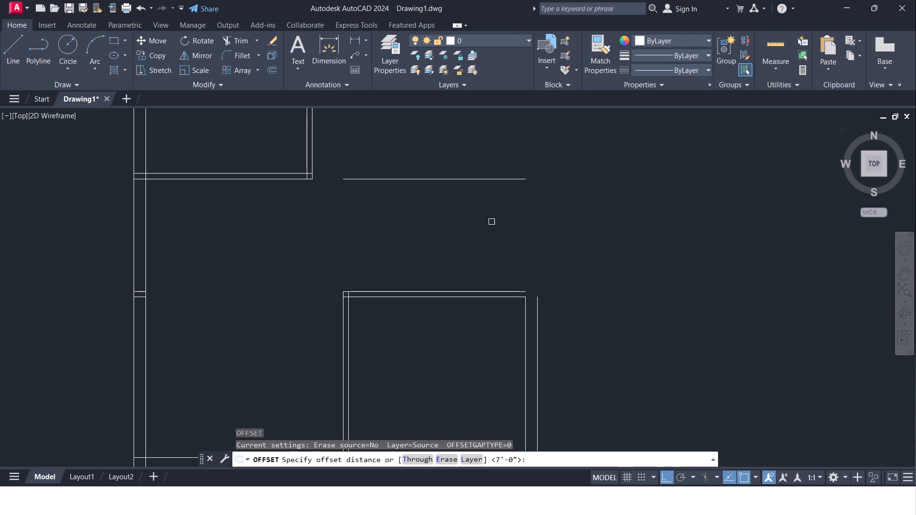
{"action": "left_click", "coordinate": [492, 177]}
{"action": "left_click", "coordinate": [488, 156]}
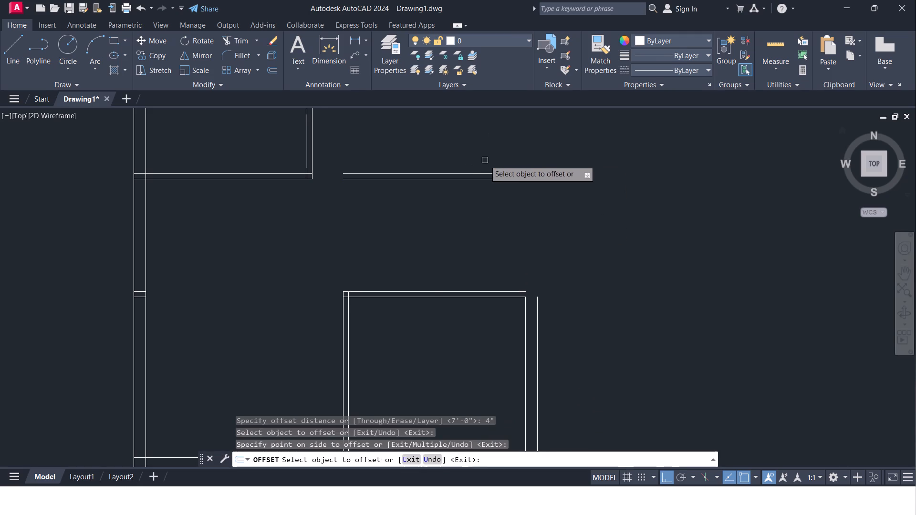
{"action": "middle_click_drag", "start_coordinate": [485, 160], "coordinate": [482, 229]}
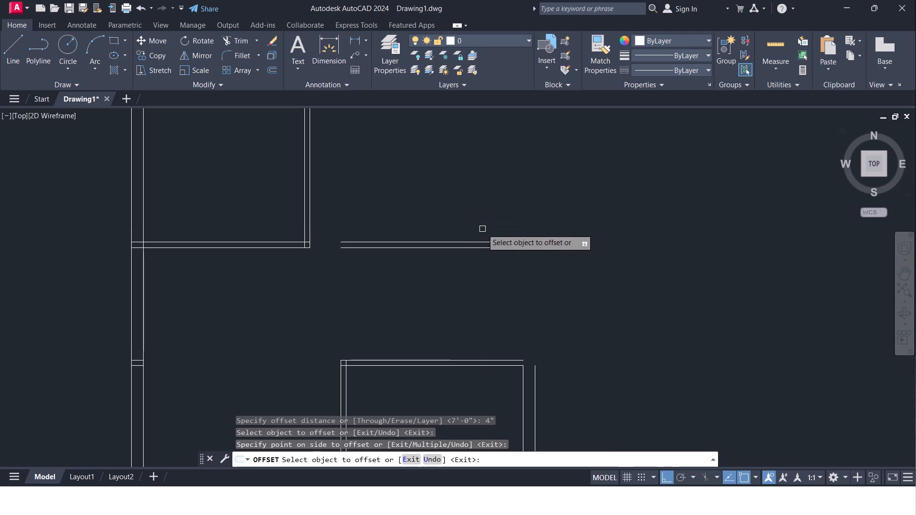
{"action": "key", "text": "Return"}
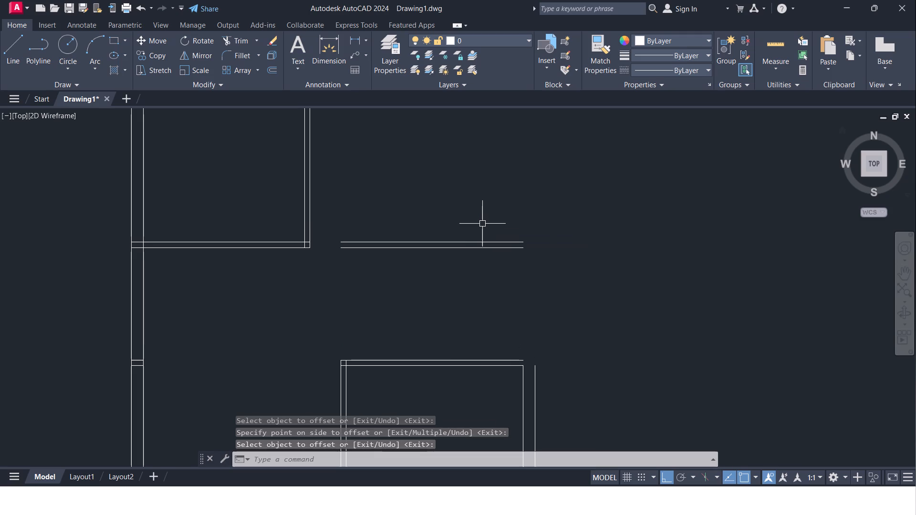
Offset the upper line of the new horizontal partition 8' upward.
{"action": "key", "text": "8"}
{"action": "key", "text": "apostrophe"}
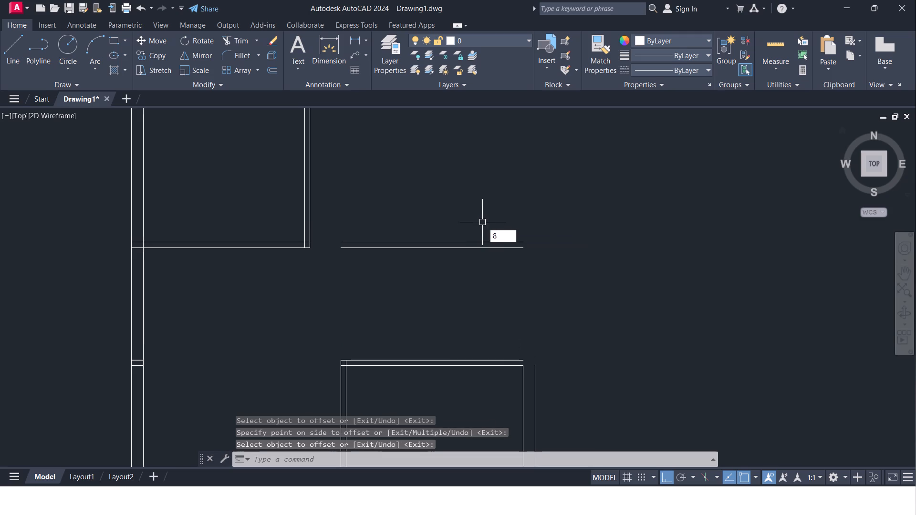
{"action": "key", "text": "Return"}
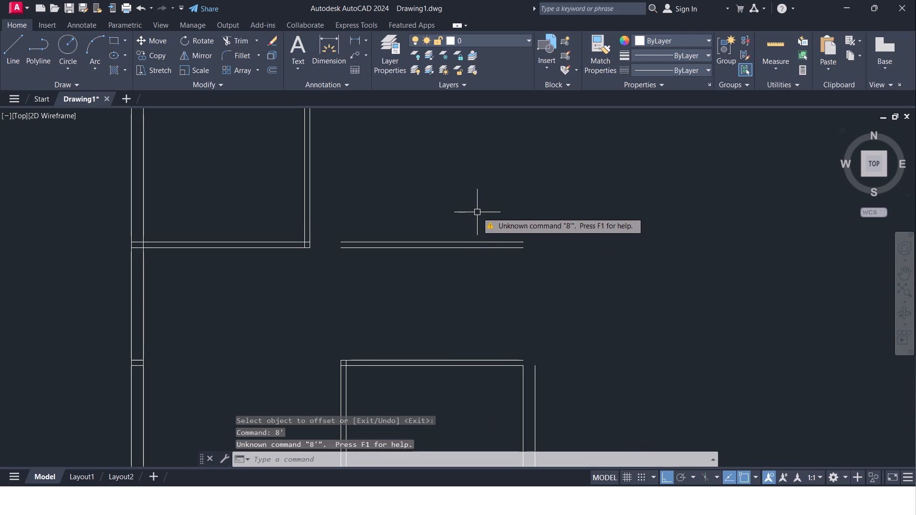
{"action": "key", "text": "Escape"}
{"action": "key", "text": "o"}
{"action": "key", "text": "Return"}
{"action": "key", "text": "8"}
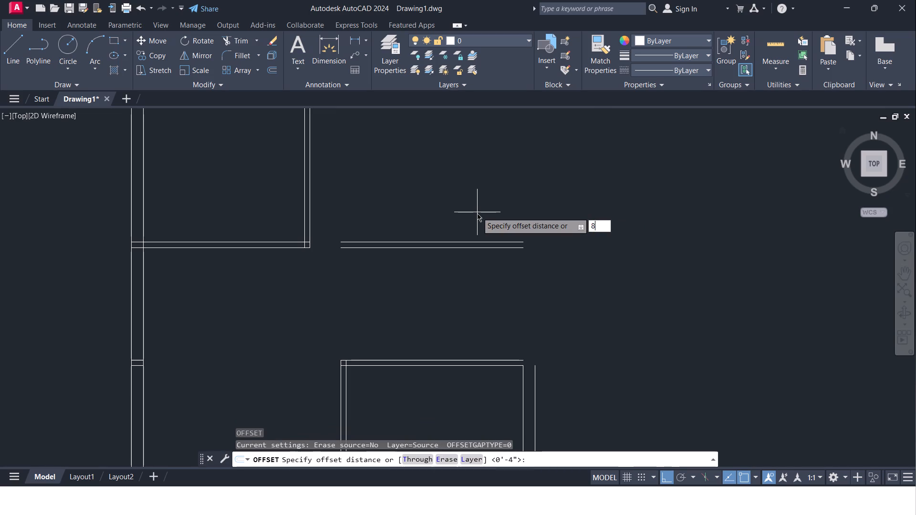
{"action": "key", "text": "apostrophe"}
{"action": "key", "text": "Return"}
{"action": "left_click", "coordinate": [475, 240]}
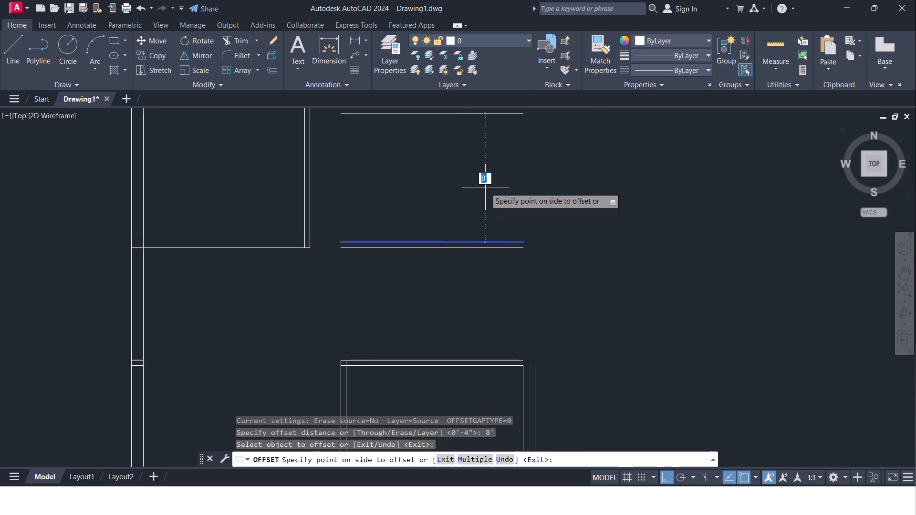
{"action": "middle_click_drag", "start_coordinate": [485, 195], "coordinate": [476, 254]}
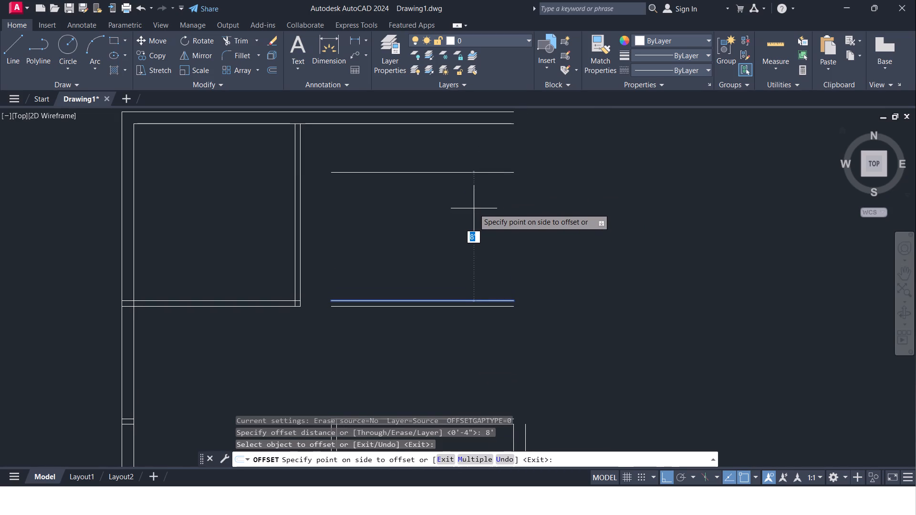
{"action": "left_click", "coordinate": [474, 208]}
{"action": "key", "text": "Return"}
Offset the new topmost horizontal line, just below the top wall, 4" upward to form a second partition.
{"action": "key", "text": "Return"}
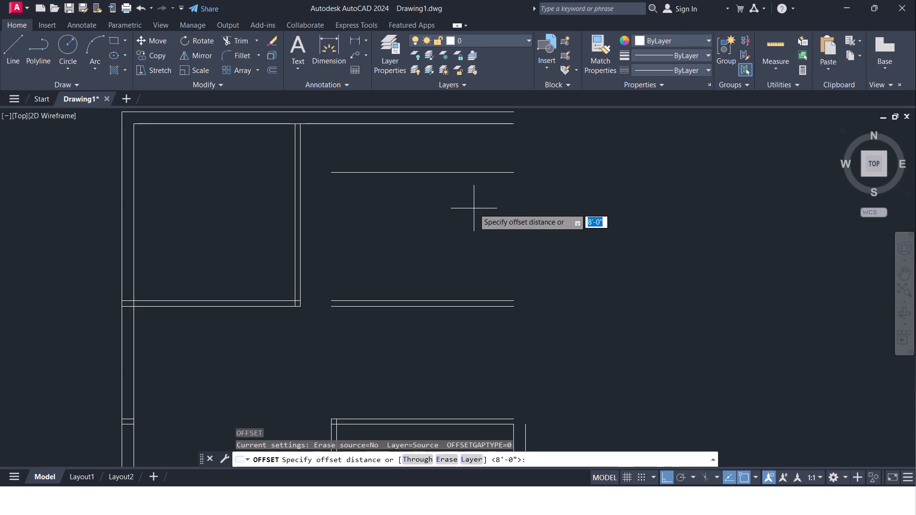
{"action": "key", "text": "4"}
{"action": "key", "text": "shift+quotedbl"}
{"action": "key", "text": "Return"}
{"action": "left_click", "coordinate": [479, 171]}
{"action": "left_click", "coordinate": [478, 149]}
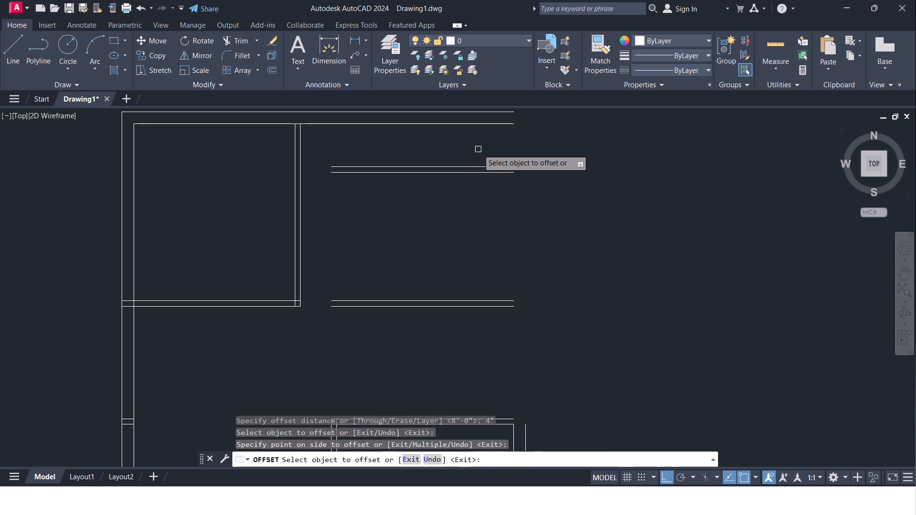
{"action": "middle_click_drag", "start_coordinate": [478, 172], "coordinate": [477, 242]}
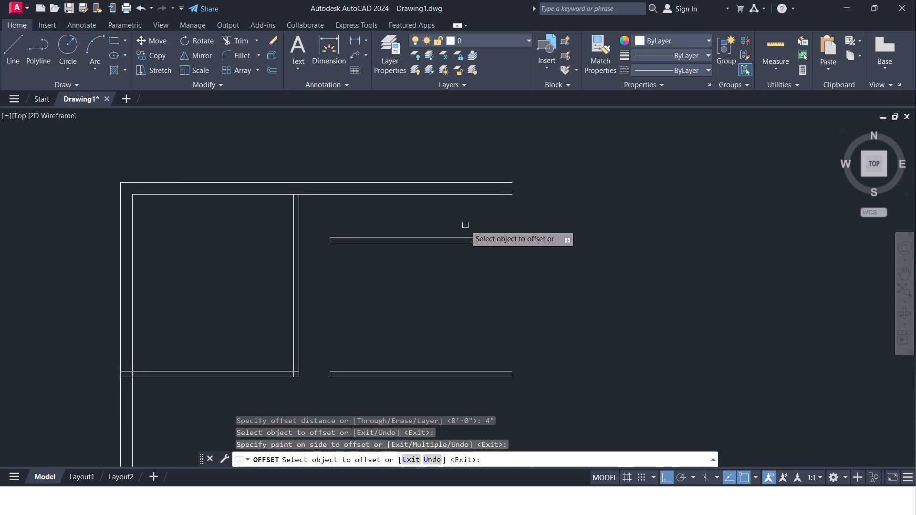
{"action": "key", "text": "Escape"}
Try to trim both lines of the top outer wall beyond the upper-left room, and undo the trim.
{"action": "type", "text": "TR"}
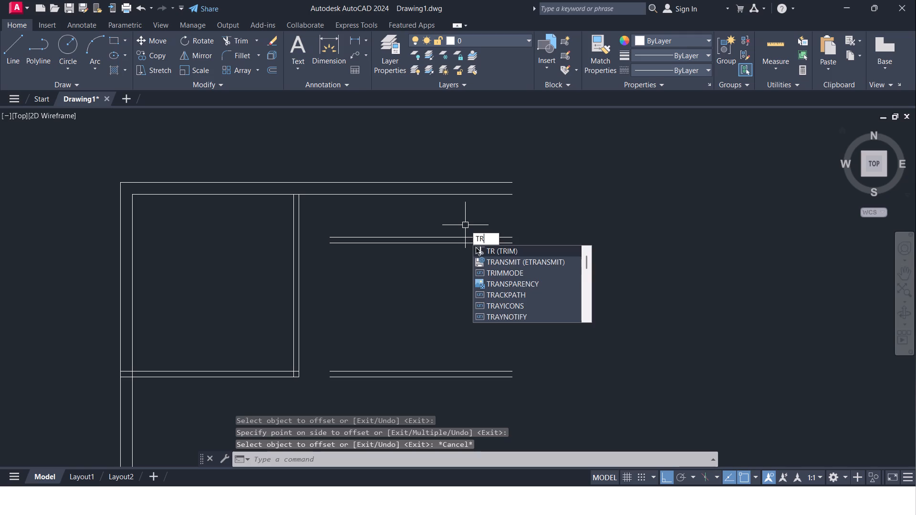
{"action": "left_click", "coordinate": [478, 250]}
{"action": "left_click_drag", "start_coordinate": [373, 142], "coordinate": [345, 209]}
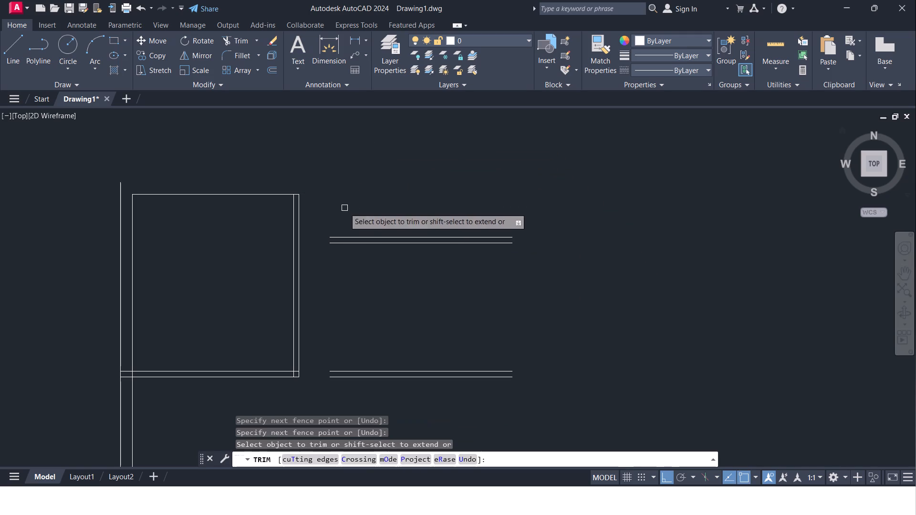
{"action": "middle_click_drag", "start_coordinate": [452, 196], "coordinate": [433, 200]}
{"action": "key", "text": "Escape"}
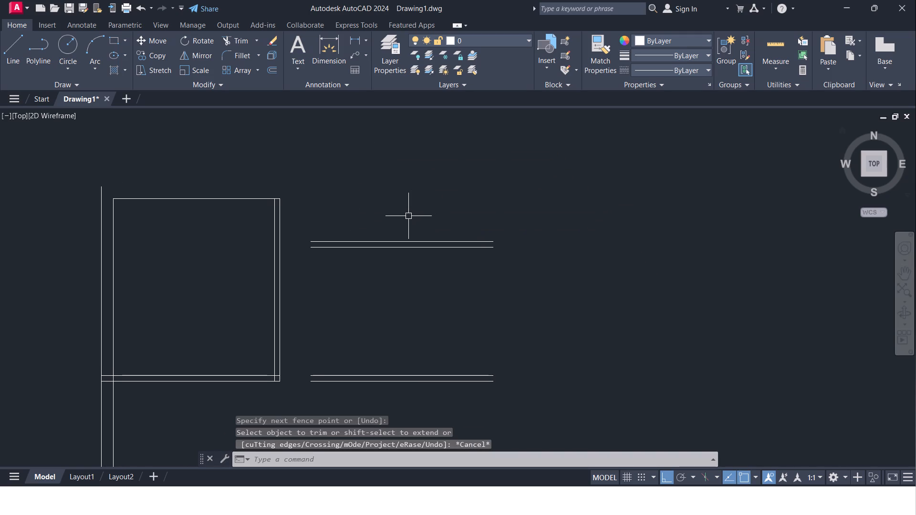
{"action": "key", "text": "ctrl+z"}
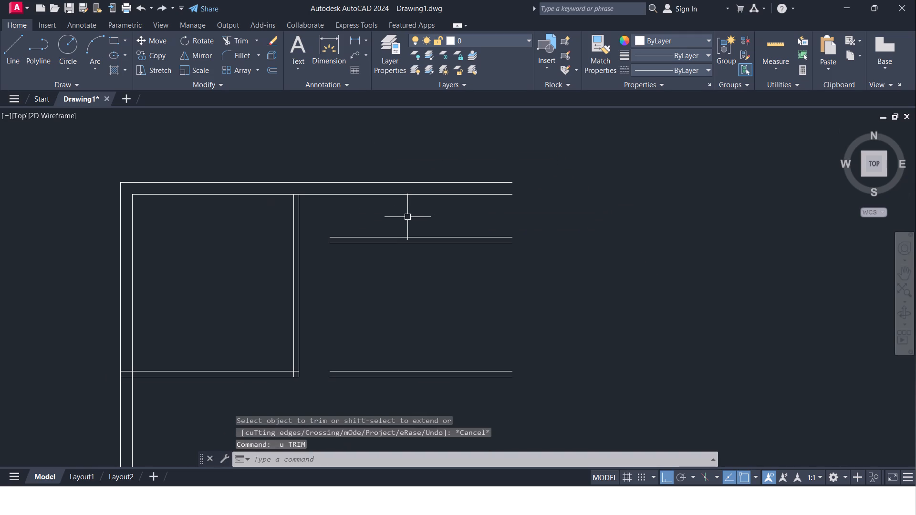
Offset the upper line of the partition just below the top outer wall 11' upward.
{"action": "key", "text": "Escape"}
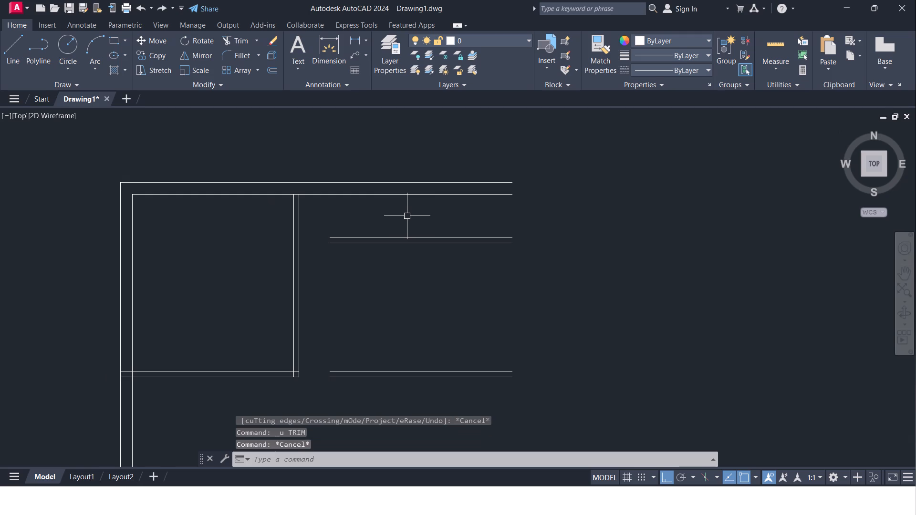
{"action": "key", "text": "o"}
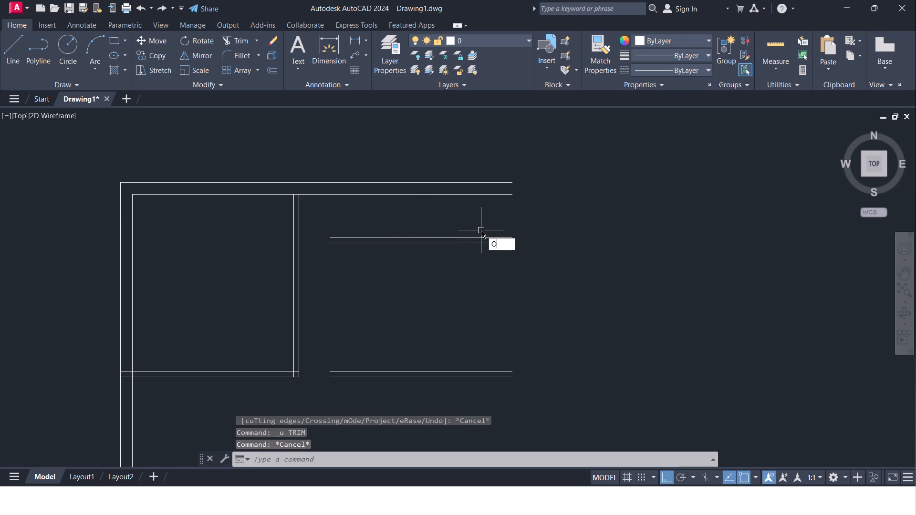
{"action": "key", "text": "Return"}
{"action": "type", "text": "11'"}
{"action": "key", "text": "Return"}
{"action": "left_click", "coordinate": [478, 237]}
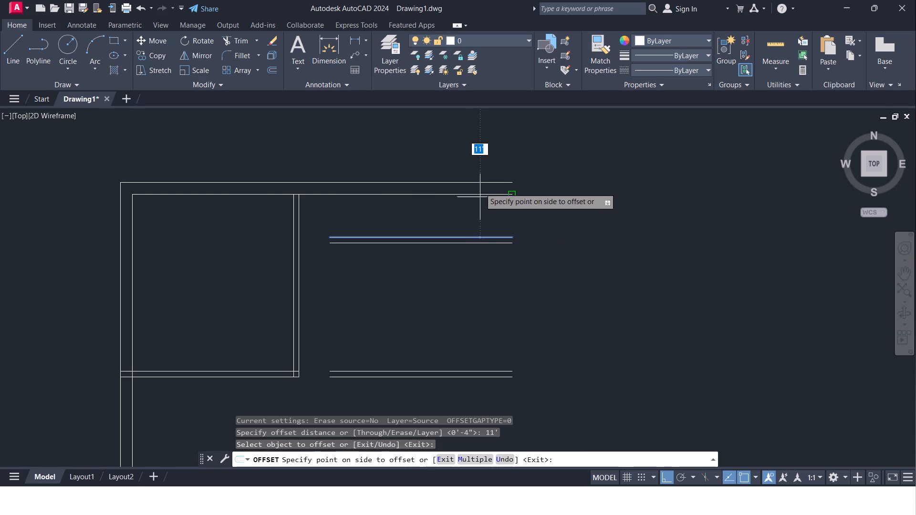
{"action": "middle_click_drag", "start_coordinate": [479, 158], "coordinate": [473, 264]}
{"action": "left_click", "coordinate": [467, 230]}
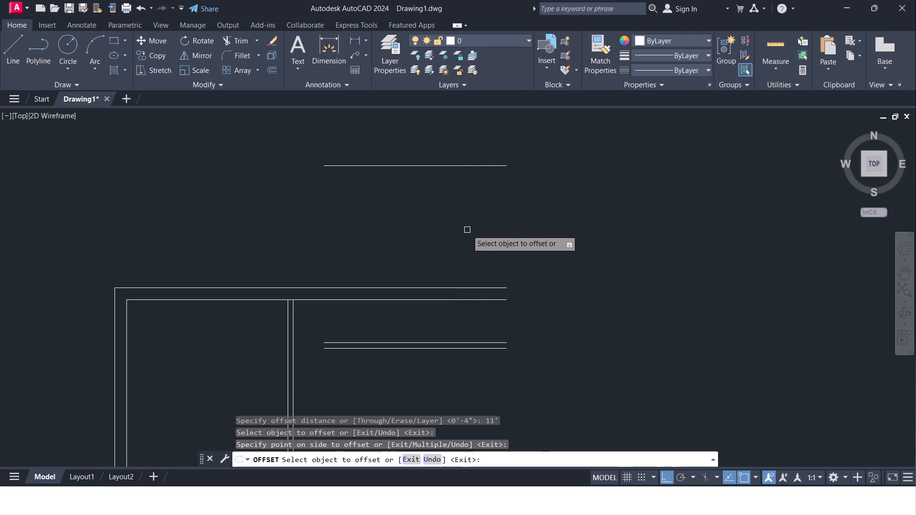
{"action": "key", "text": "Return"}
Offset the new topmost horizontal line 9" upward to form an outer wall.
{"action": "key", "text": "Return"}
{"action": "key", "text": "9"}
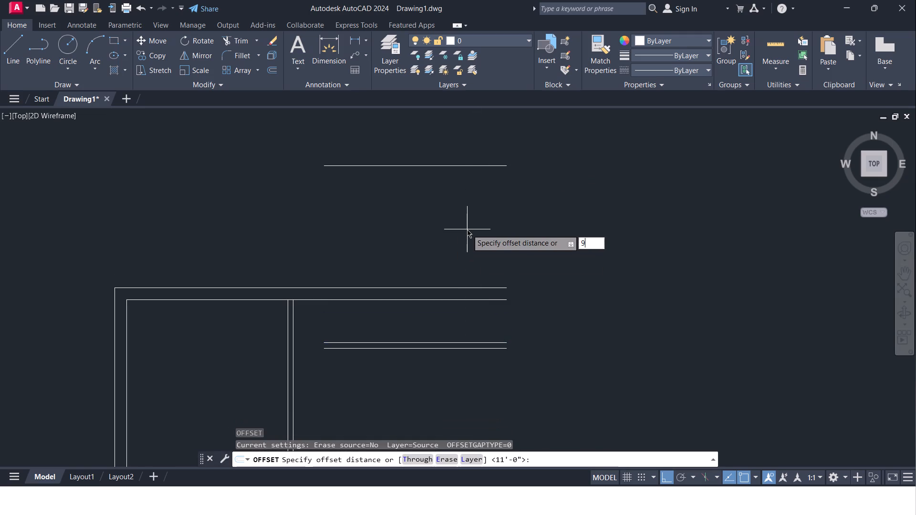
{"action": "key", "text": "shift+quotedbl"}
{"action": "key", "text": "Return"}
{"action": "left_click", "coordinate": [471, 165]}
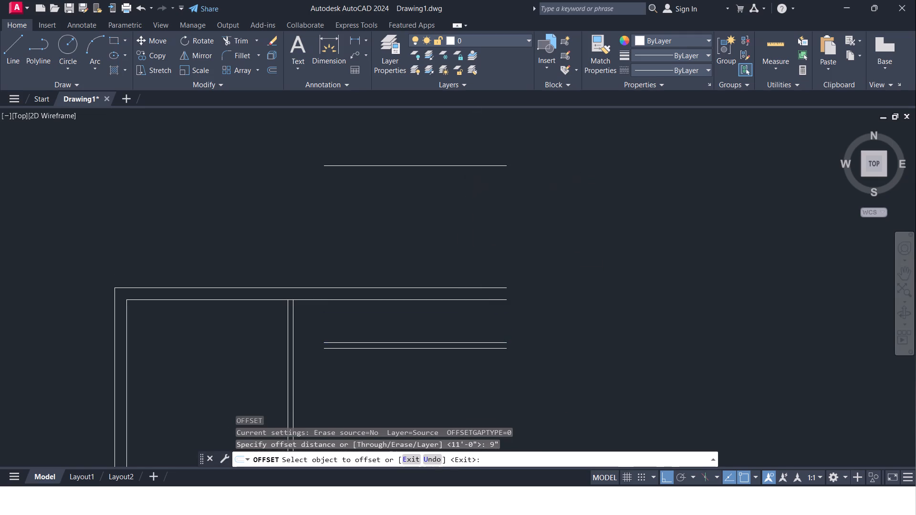
{"action": "left_click", "coordinate": [479, 100]}
{"action": "left_click", "coordinate": [492, 136]}
{"action": "middle_click_drag", "start_coordinate": [510, 238], "coordinate": [510, 238]}
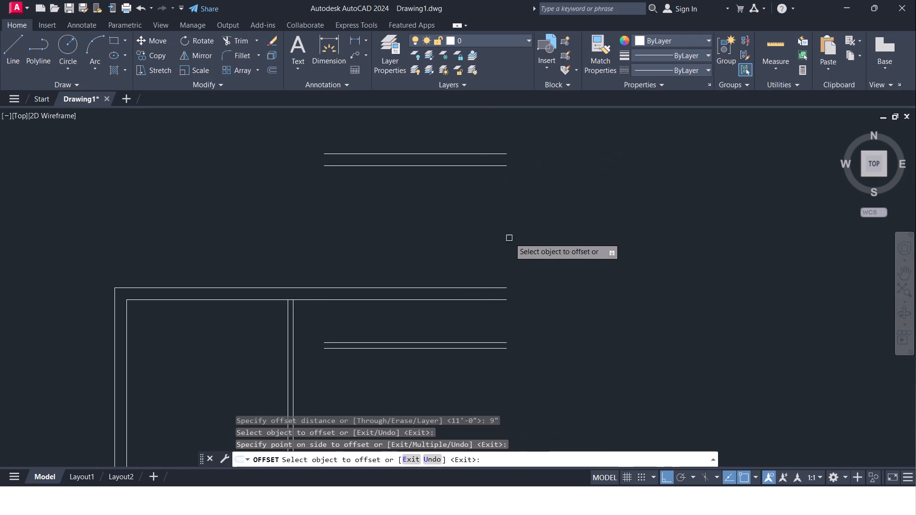
{"action": "middle_click_drag", "start_coordinate": [510, 238], "coordinate": [555, 175]}
{"action": "key", "text": "Escape"}
Draw a vertical line about 7' long joining the right ends of the two facing partition lines above the lower-right room.
{"action": "middle_click_drag", "start_coordinate": [488, 197], "coordinate": [471, 254]}
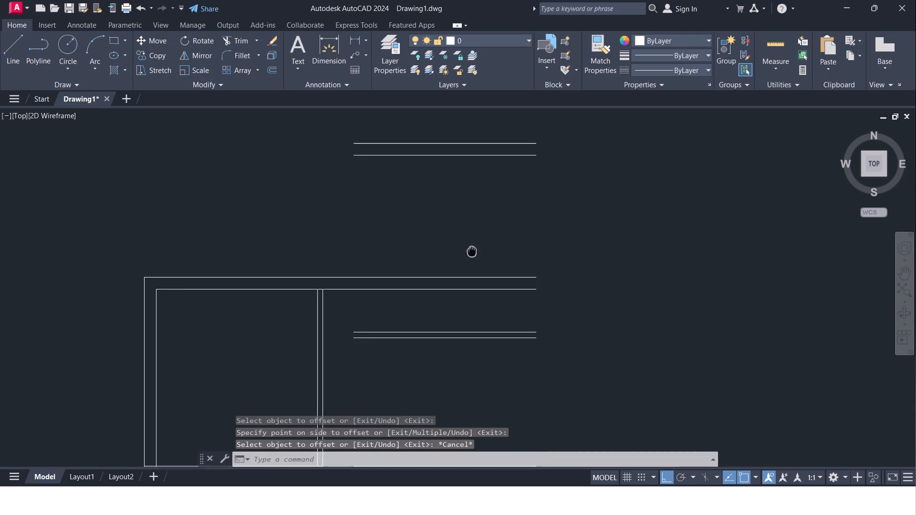
{"action": "middle_click_drag", "start_coordinate": [471, 254], "coordinate": [464, 267]}
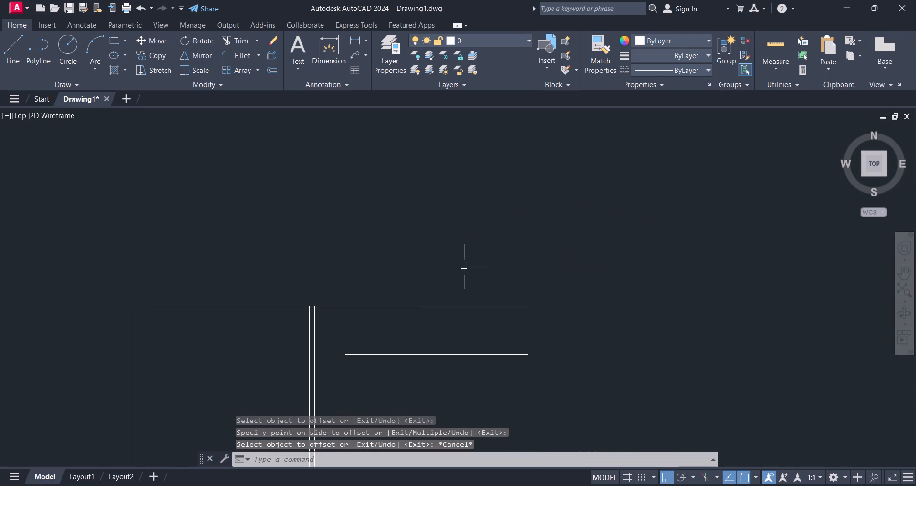
{"action": "key", "text": "Escape"}
{"action": "scroll", "coordinate": [407, 178], "scroll_direction": "down", "scroll_amount": 1}
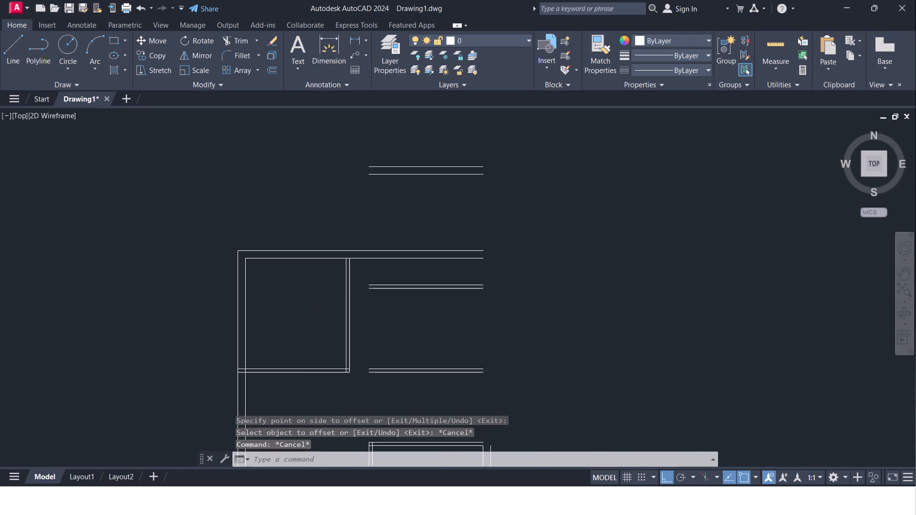
{"action": "scroll", "coordinate": [407, 178], "scroll_direction": "down", "scroll_amount": 2}
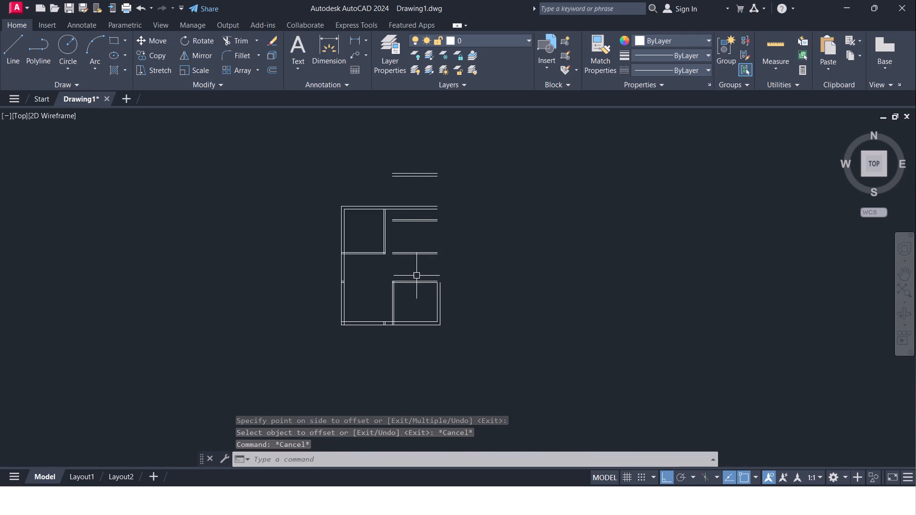
{"action": "scroll", "coordinate": [414, 277], "scroll_direction": "up", "scroll_amount": 3}
{"action": "middle_click_drag", "start_coordinate": [414, 277], "coordinate": [422, 257]}
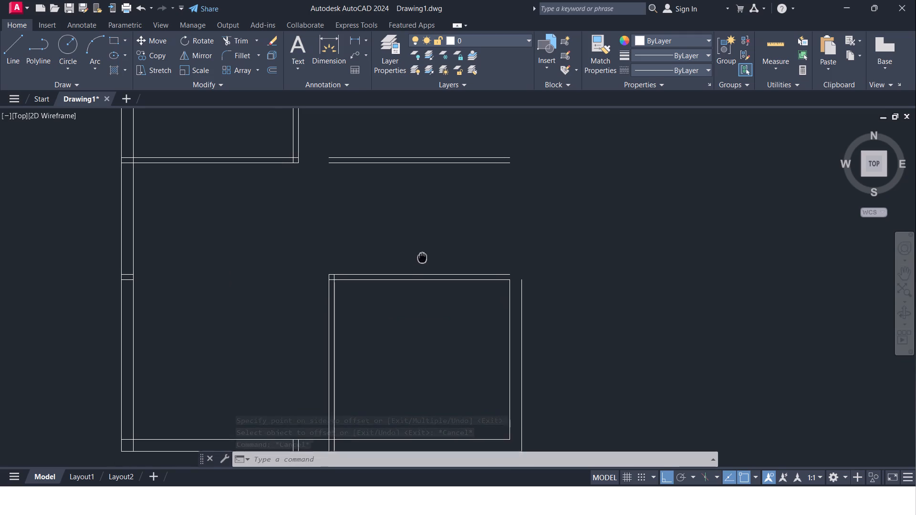
{"action": "middle_click_drag", "start_coordinate": [422, 257], "coordinate": [422, 279]}
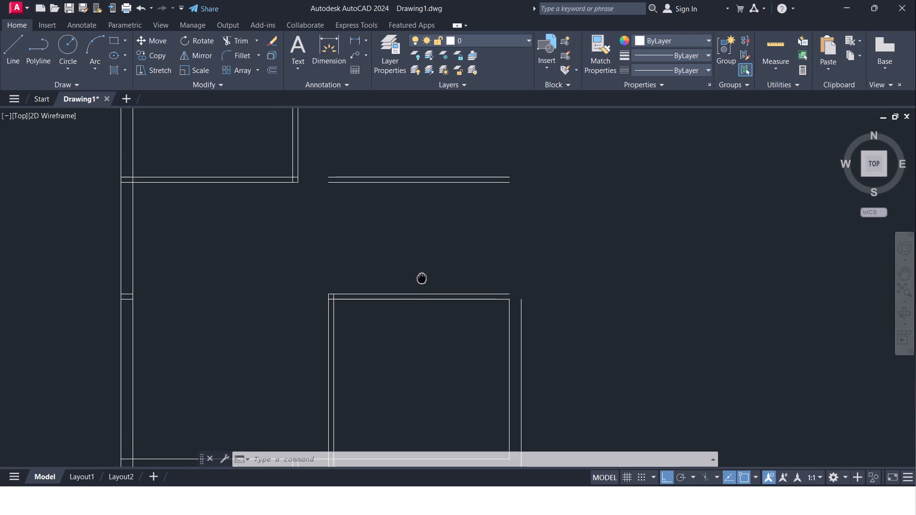
{"action": "middle_click_drag", "start_coordinate": [422, 279], "coordinate": [420, 287]}
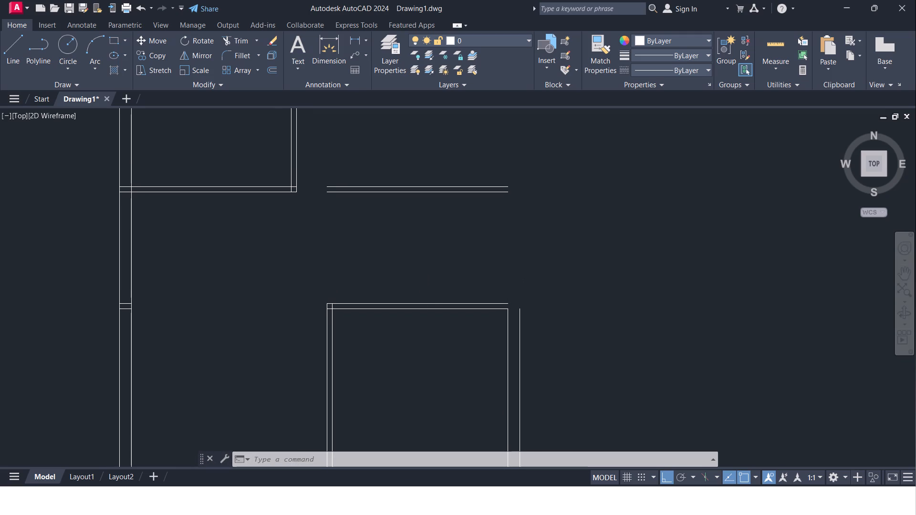
{"action": "key", "text": "Escape"}
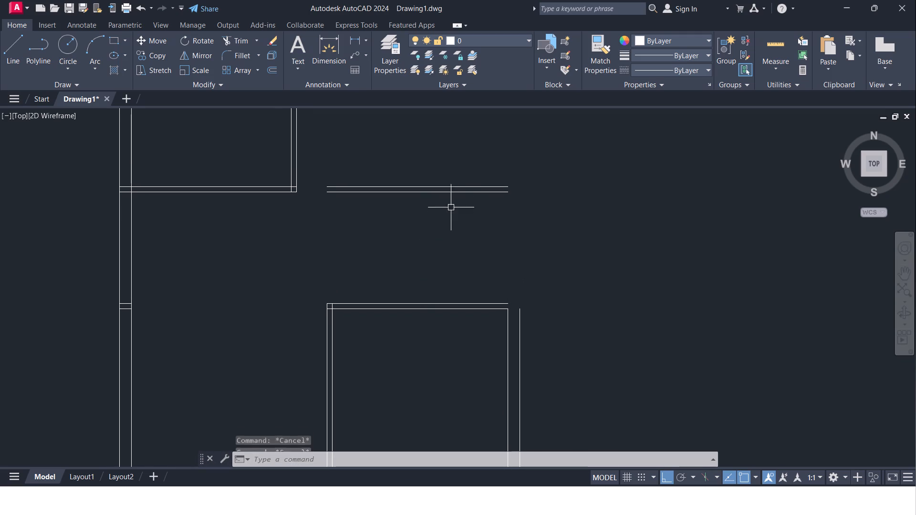
{"action": "left_click", "coordinate": [21, 49]}
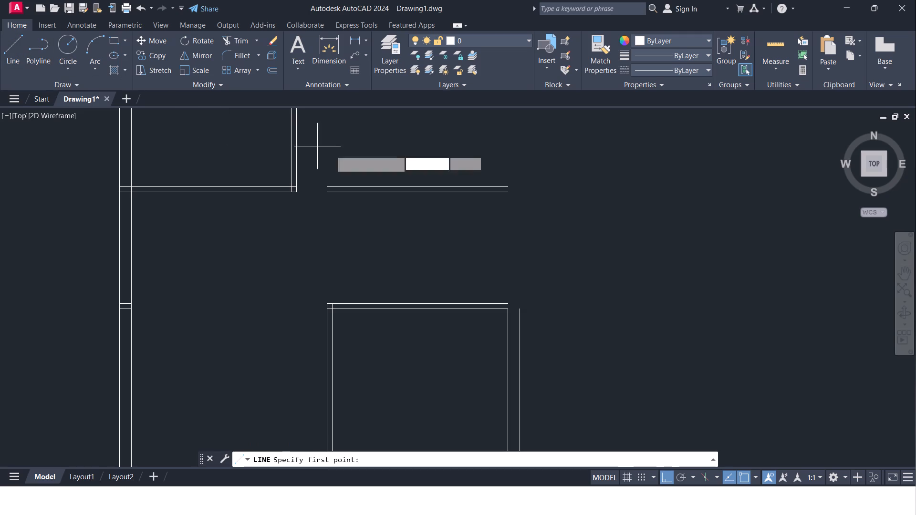
{"action": "left_click", "coordinate": [507, 193]}
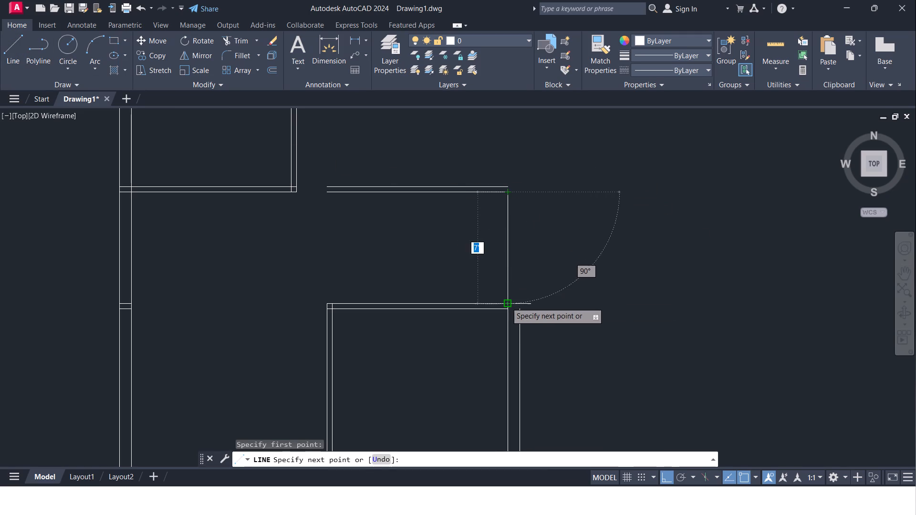
{"action": "left_click", "coordinate": [506, 302]}
{"action": "key", "text": "Escape"}
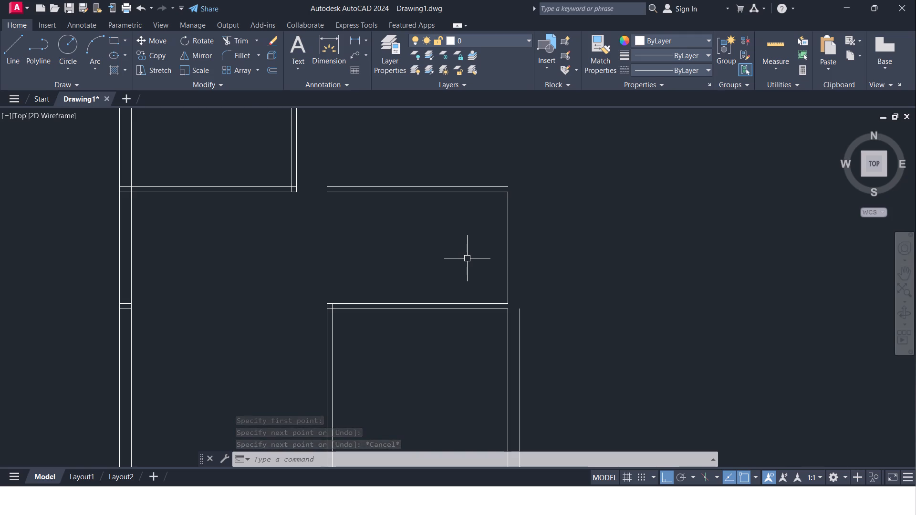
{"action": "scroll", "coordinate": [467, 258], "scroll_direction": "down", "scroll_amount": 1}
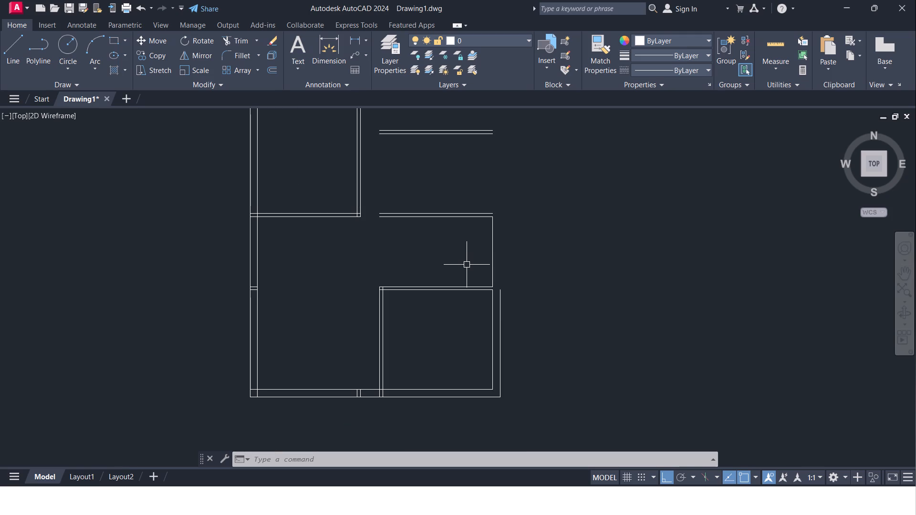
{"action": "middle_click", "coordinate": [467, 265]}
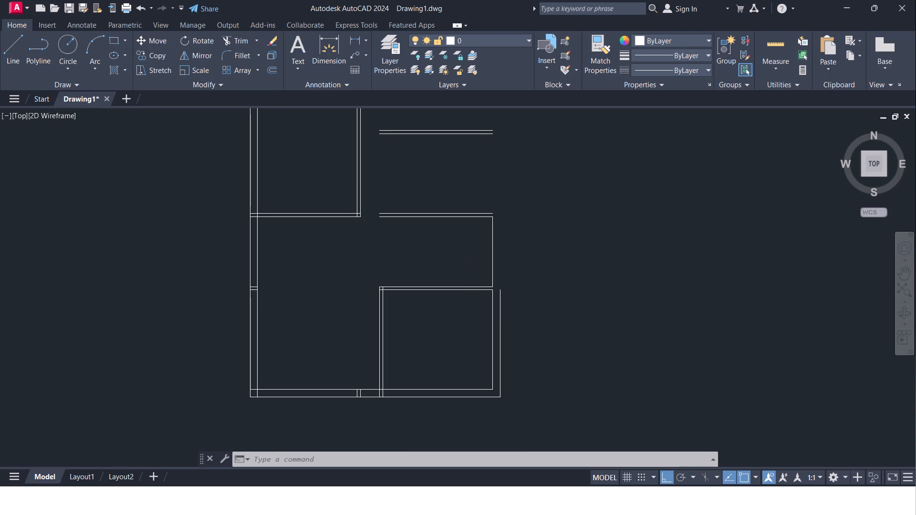
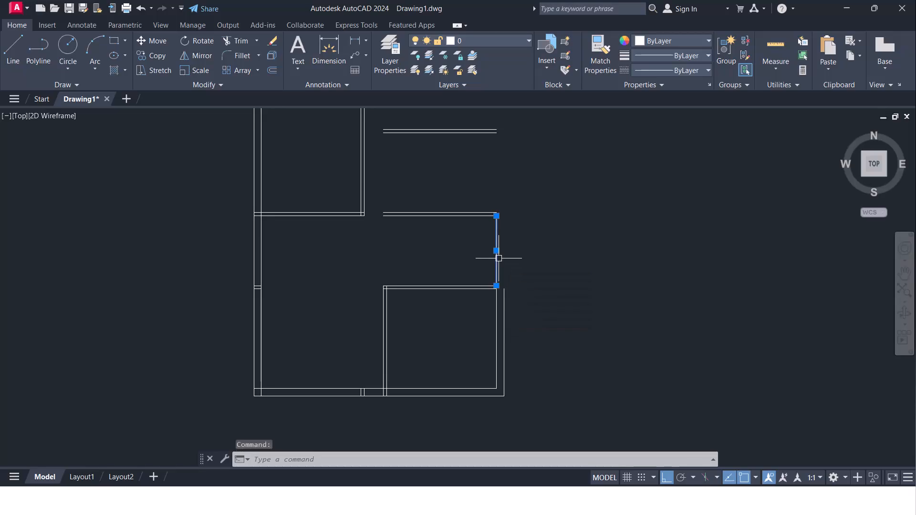
Delete the vertical line joining the right ends of the facing partition lines above the lower-right room.
{"action": "key", "text": "Delete"}
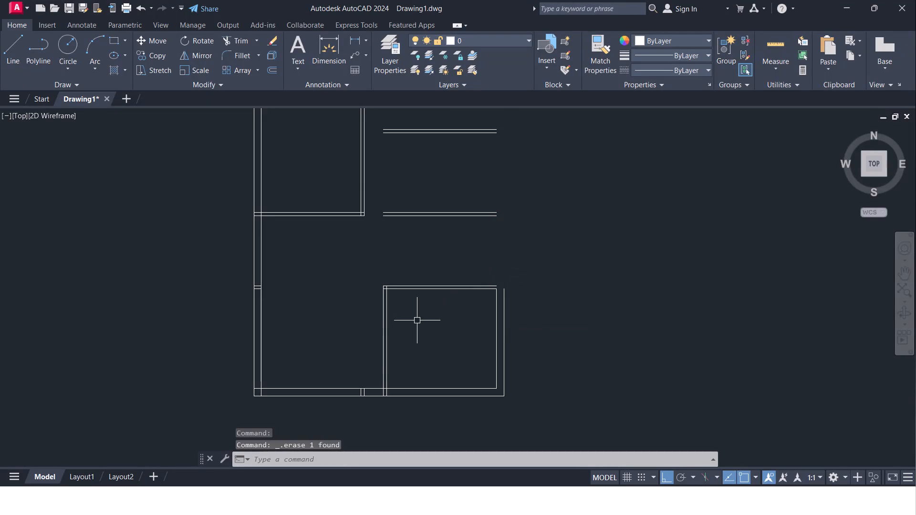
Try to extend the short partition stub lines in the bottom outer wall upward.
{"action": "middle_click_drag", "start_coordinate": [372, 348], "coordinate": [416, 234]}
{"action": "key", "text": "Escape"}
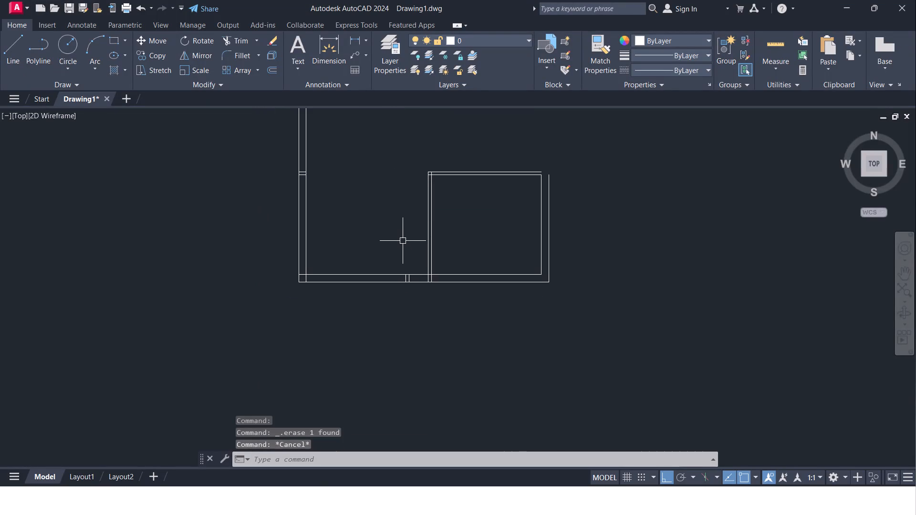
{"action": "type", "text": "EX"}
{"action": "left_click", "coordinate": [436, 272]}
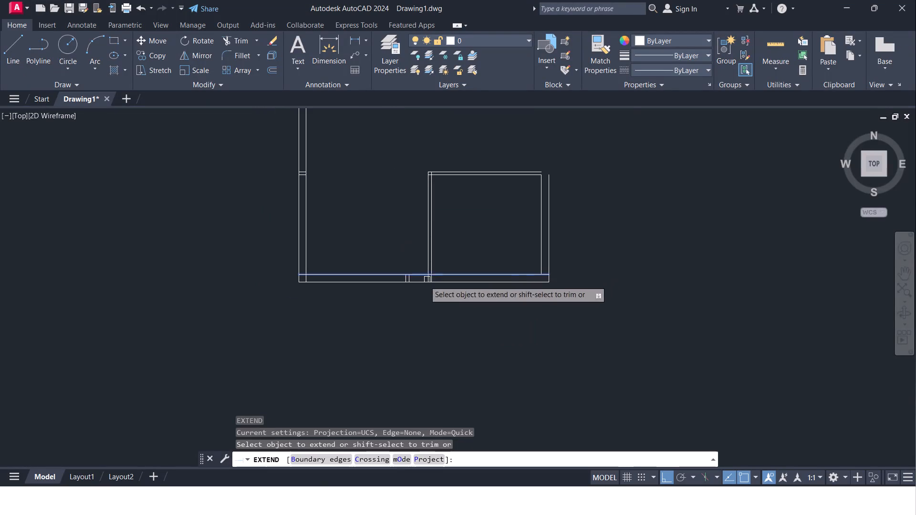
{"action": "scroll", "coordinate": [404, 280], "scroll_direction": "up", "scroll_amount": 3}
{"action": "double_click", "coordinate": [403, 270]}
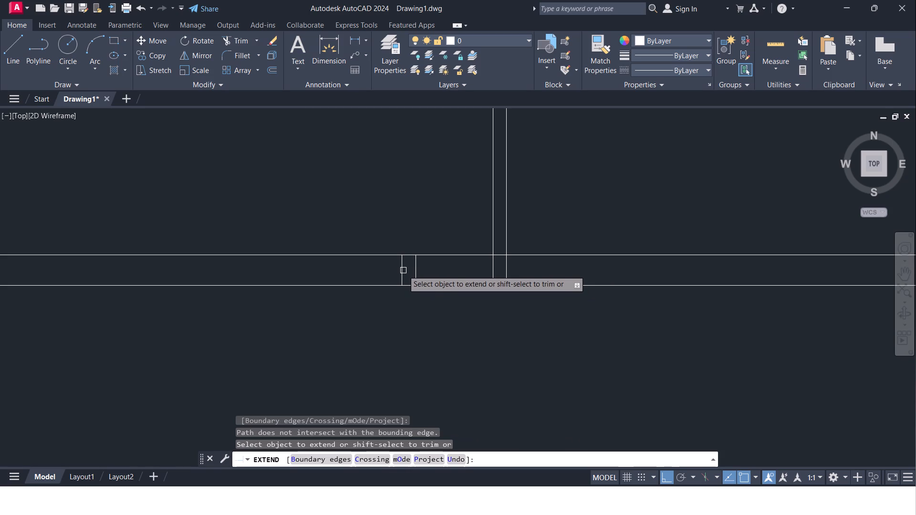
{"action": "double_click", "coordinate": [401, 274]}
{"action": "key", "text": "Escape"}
Stretch the left stub line in the bottom outer wall up to just below the upper-left room, making it about 17'-7" long.
{"action": "left_click", "coordinate": [400, 271]}
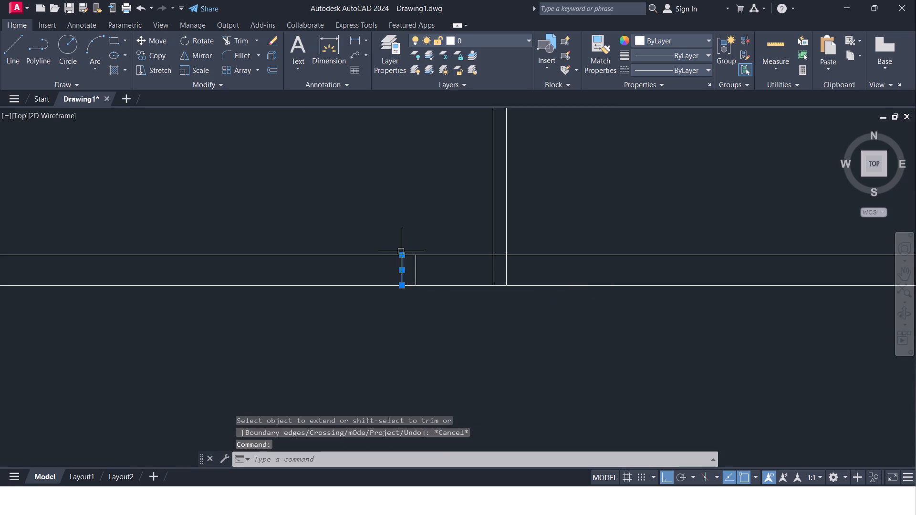
{"action": "left_click", "coordinate": [401, 257]}
{"action": "middle_click_drag", "start_coordinate": [405, 217], "coordinate": [394, 304]}
{"action": "scroll", "coordinate": [388, 259], "scroll_direction": "down", "scroll_amount": 6}
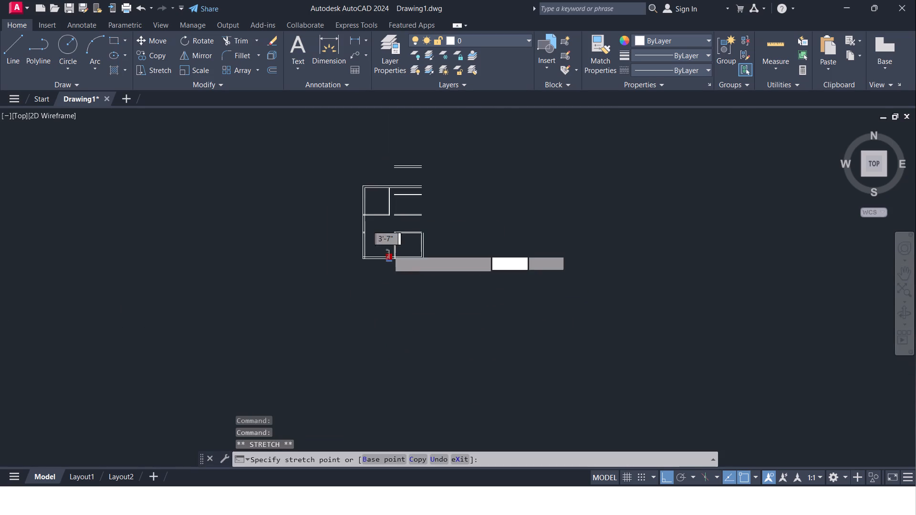
{"action": "scroll", "coordinate": [392, 223], "scroll_direction": "up", "scroll_amount": 5}
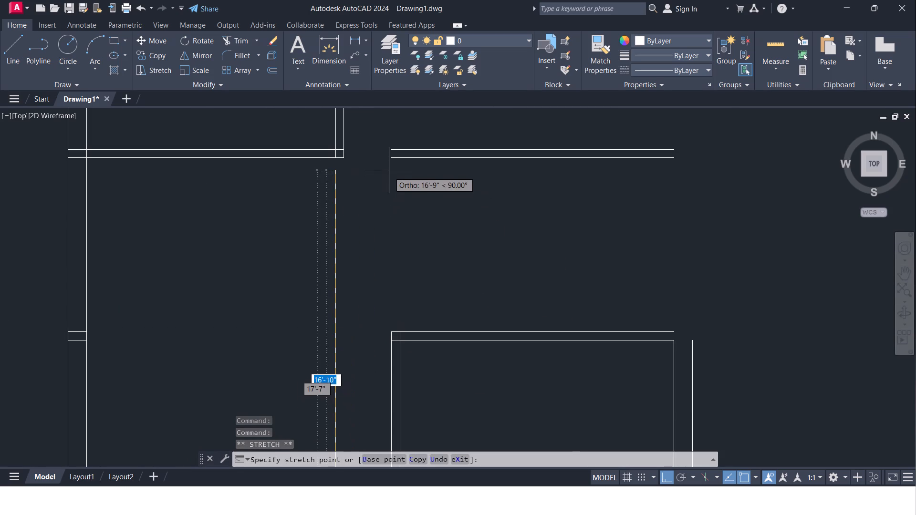
{"action": "left_click", "coordinate": [395, 169]}
{"action": "middle_click_drag", "start_coordinate": [409, 208], "coordinate": [428, 153]}
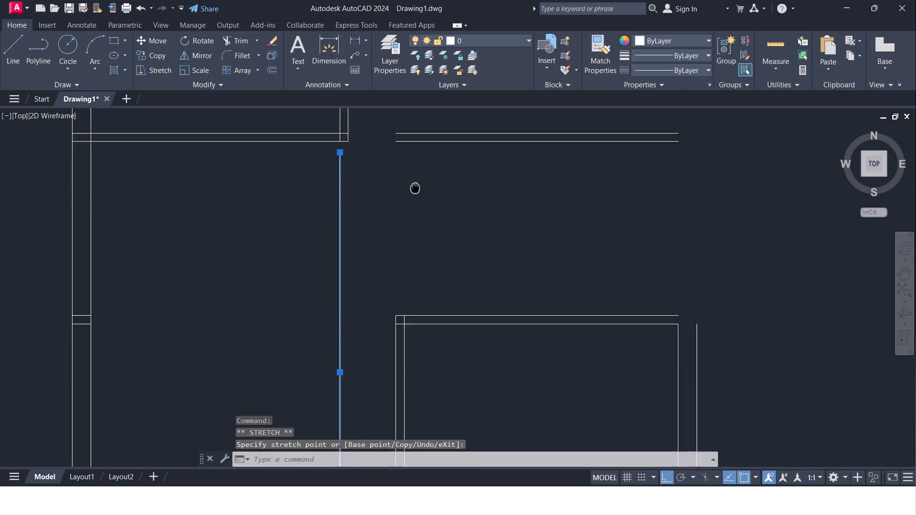
{"action": "middle_click_drag", "start_coordinate": [428, 153], "coordinate": [489, 68]}
{"action": "scroll", "coordinate": [500, 72], "scroll_direction": "down", "scroll_amount": 5}
{"action": "scroll", "coordinate": [472, 285], "scroll_direction": "up", "scroll_amount": 3}
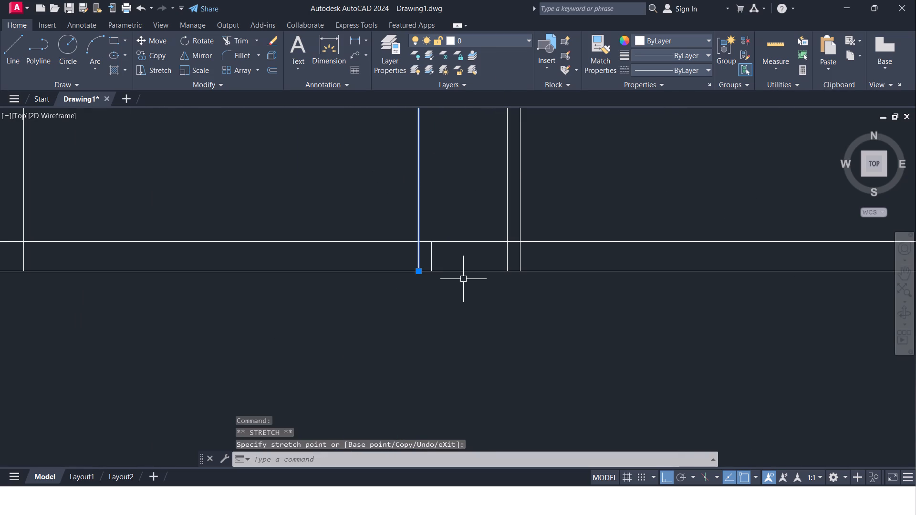
{"action": "key", "text": "Escape"}
Stretch the right stub line in the bottom outer wall up level with its neighbour, just below the upper-left room.
{"action": "left_click", "coordinate": [430, 256]}
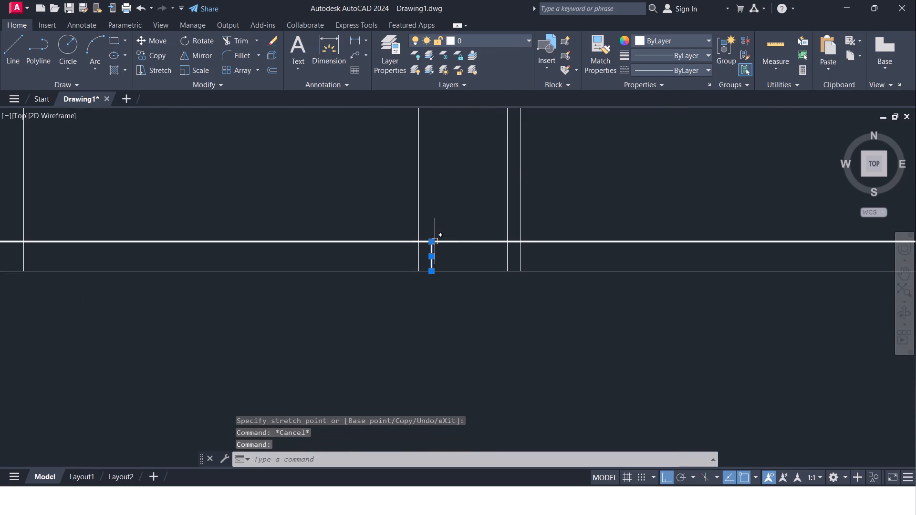
{"action": "left_click", "coordinate": [431, 242]}
{"action": "middle_click_drag", "start_coordinate": [431, 188], "coordinate": [417, 299]}
{"action": "scroll", "coordinate": [417, 299], "scroll_direction": "down", "scroll_amount": 3}
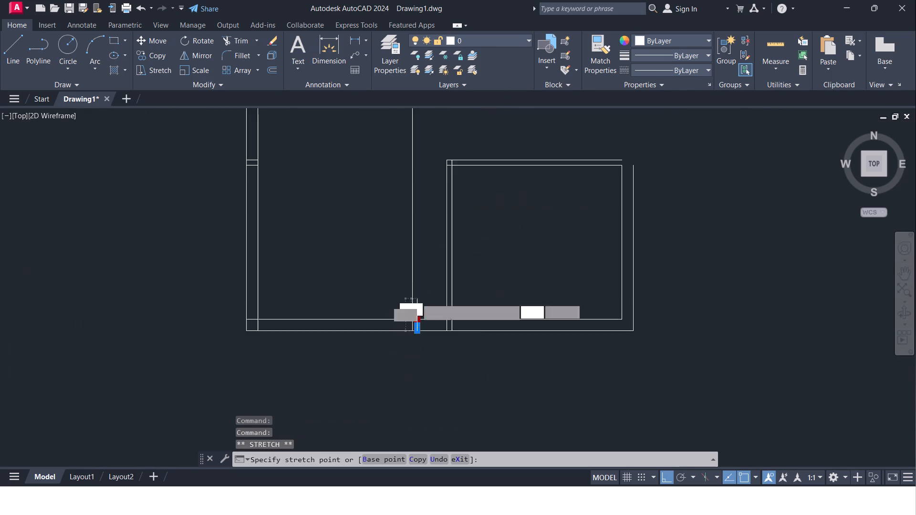
{"action": "scroll", "coordinate": [416, 298], "scroll_direction": "down", "scroll_amount": 2}
{"action": "scroll", "coordinate": [430, 224], "scroll_direction": "up", "scroll_amount": 3}
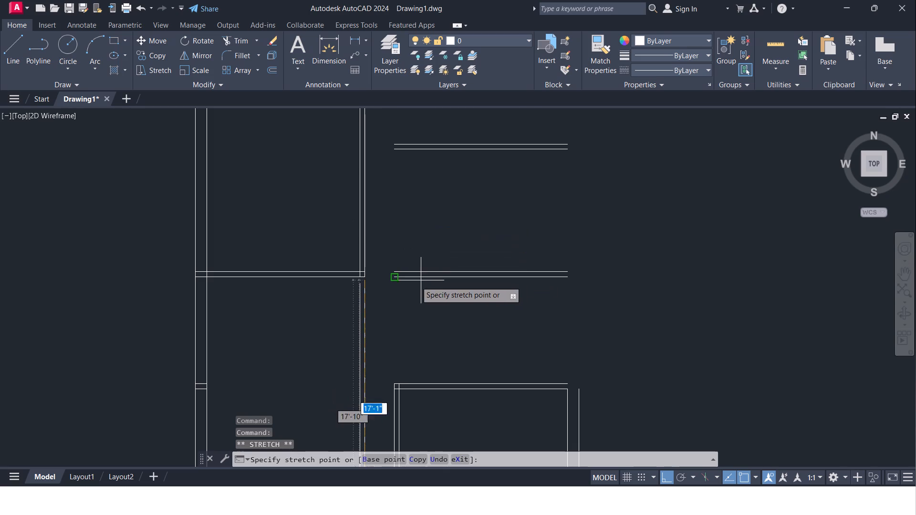
{"action": "left_click", "coordinate": [407, 285]}
{"action": "key", "text": "Escape"}
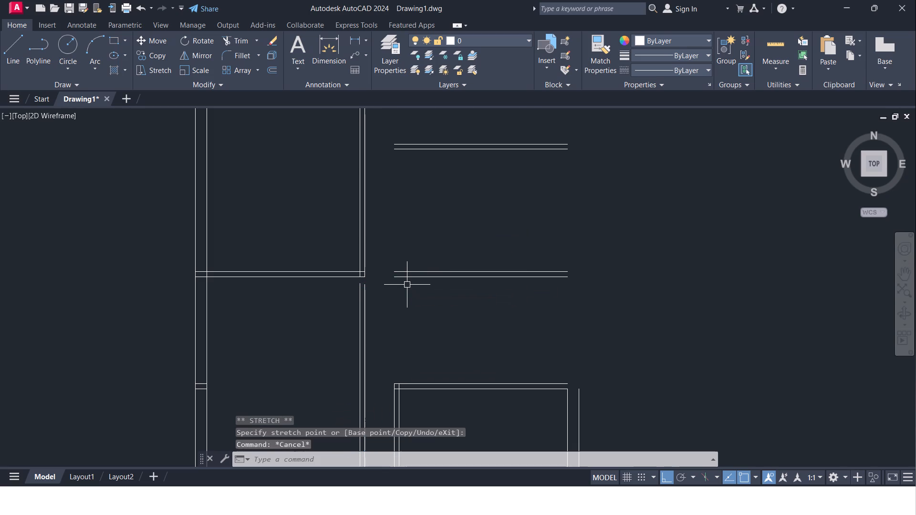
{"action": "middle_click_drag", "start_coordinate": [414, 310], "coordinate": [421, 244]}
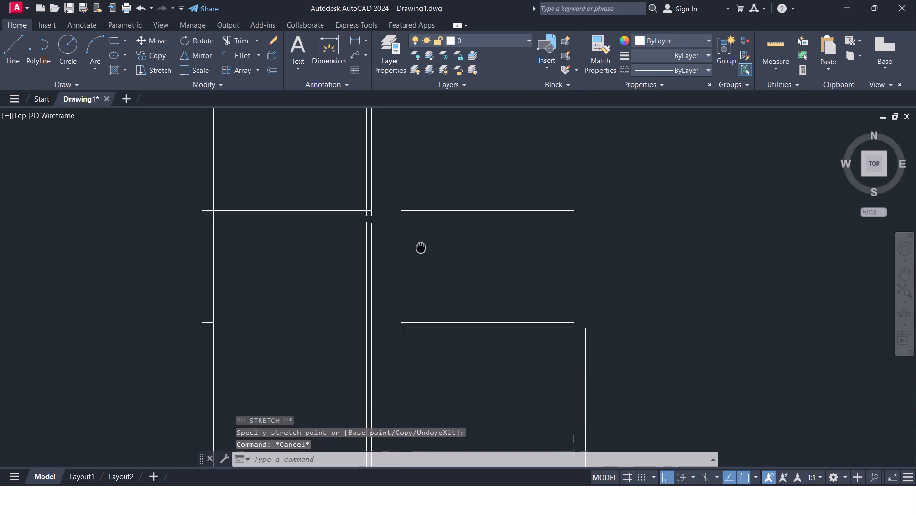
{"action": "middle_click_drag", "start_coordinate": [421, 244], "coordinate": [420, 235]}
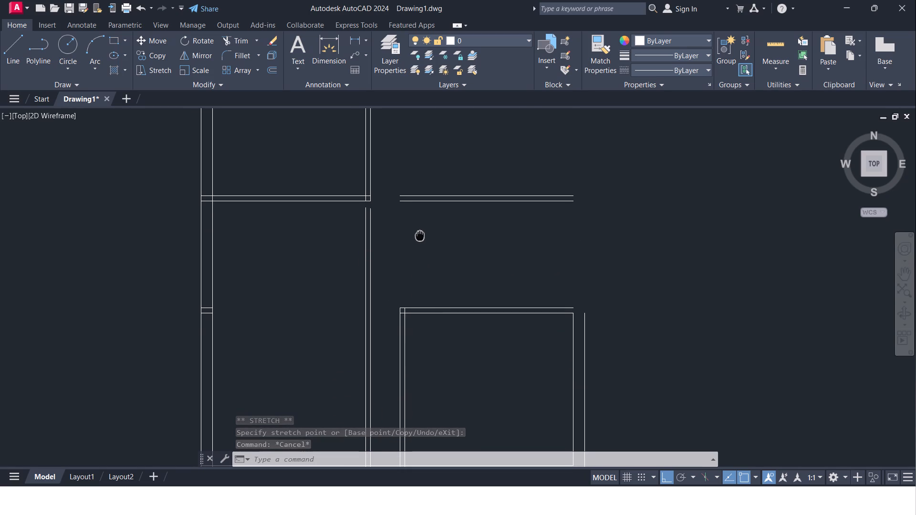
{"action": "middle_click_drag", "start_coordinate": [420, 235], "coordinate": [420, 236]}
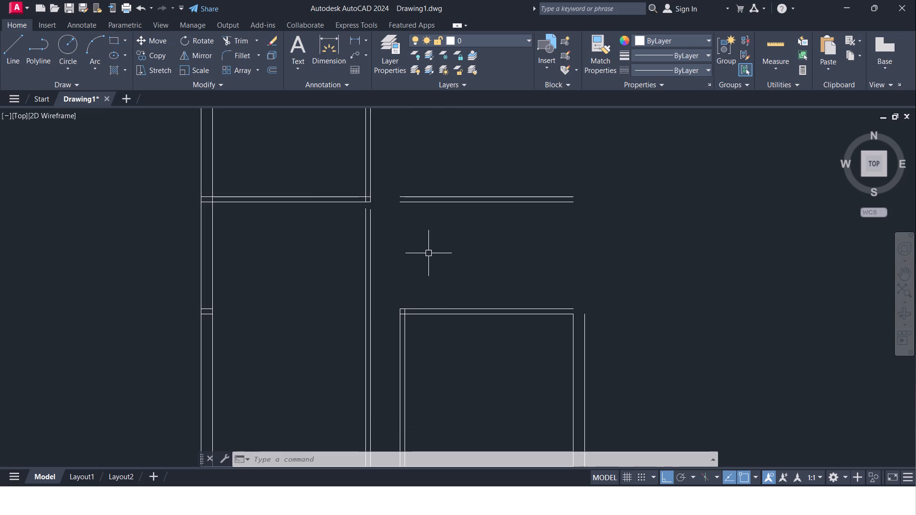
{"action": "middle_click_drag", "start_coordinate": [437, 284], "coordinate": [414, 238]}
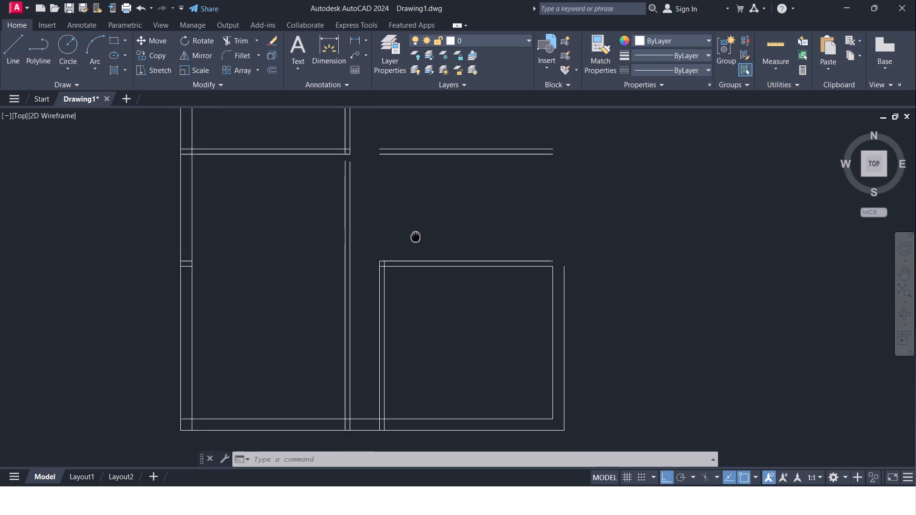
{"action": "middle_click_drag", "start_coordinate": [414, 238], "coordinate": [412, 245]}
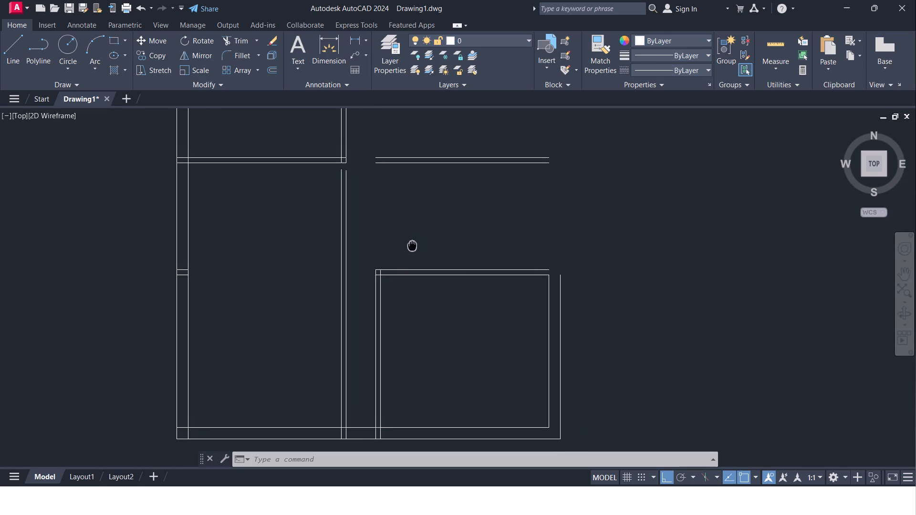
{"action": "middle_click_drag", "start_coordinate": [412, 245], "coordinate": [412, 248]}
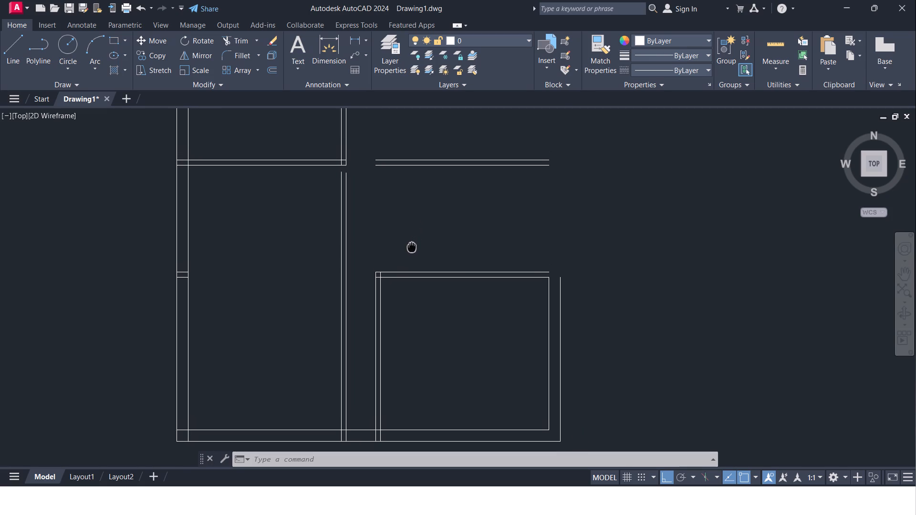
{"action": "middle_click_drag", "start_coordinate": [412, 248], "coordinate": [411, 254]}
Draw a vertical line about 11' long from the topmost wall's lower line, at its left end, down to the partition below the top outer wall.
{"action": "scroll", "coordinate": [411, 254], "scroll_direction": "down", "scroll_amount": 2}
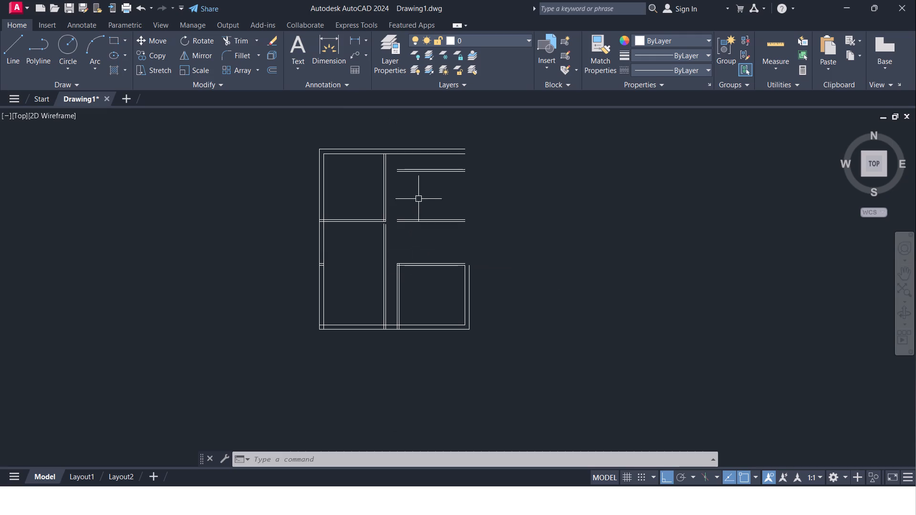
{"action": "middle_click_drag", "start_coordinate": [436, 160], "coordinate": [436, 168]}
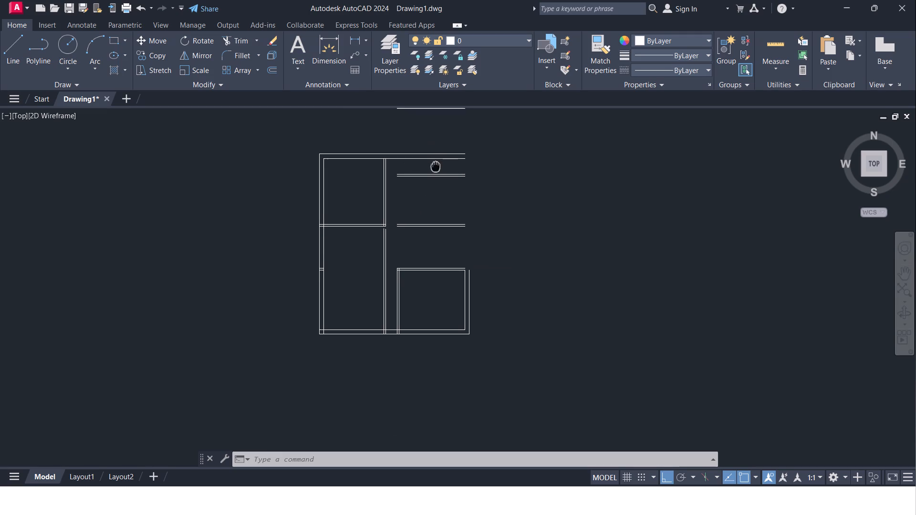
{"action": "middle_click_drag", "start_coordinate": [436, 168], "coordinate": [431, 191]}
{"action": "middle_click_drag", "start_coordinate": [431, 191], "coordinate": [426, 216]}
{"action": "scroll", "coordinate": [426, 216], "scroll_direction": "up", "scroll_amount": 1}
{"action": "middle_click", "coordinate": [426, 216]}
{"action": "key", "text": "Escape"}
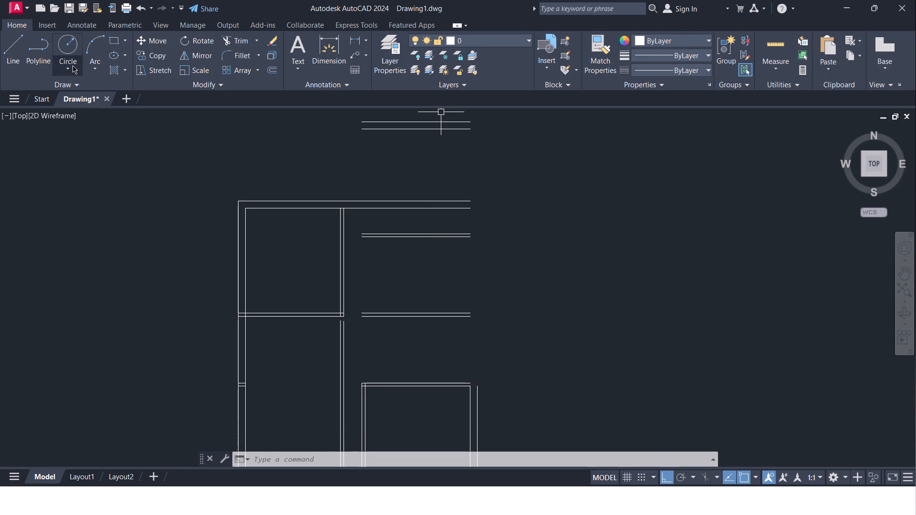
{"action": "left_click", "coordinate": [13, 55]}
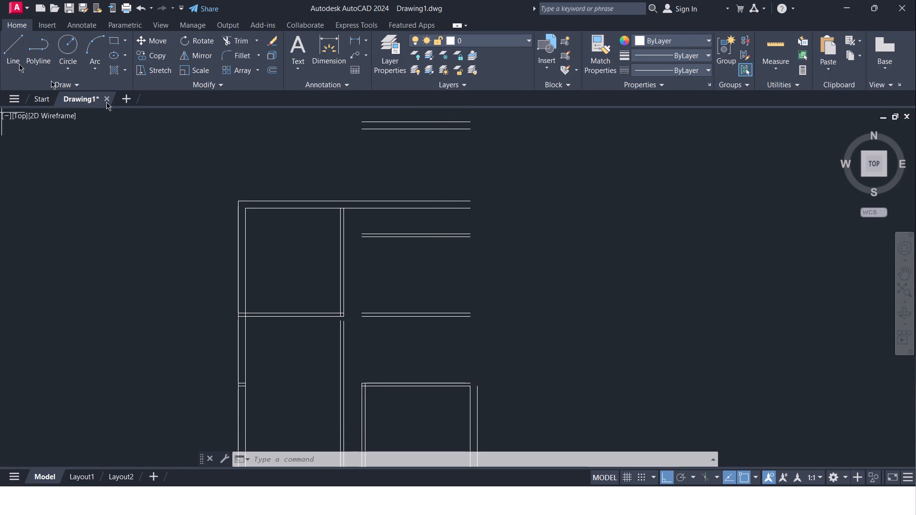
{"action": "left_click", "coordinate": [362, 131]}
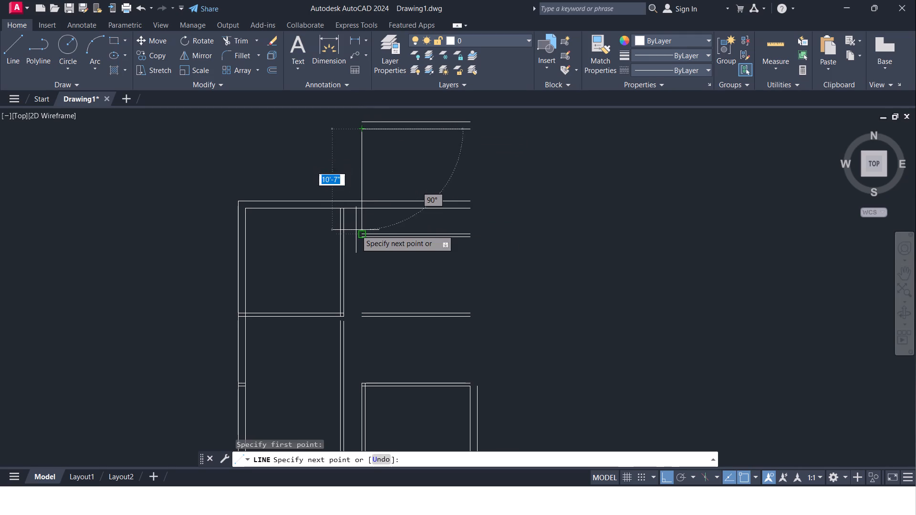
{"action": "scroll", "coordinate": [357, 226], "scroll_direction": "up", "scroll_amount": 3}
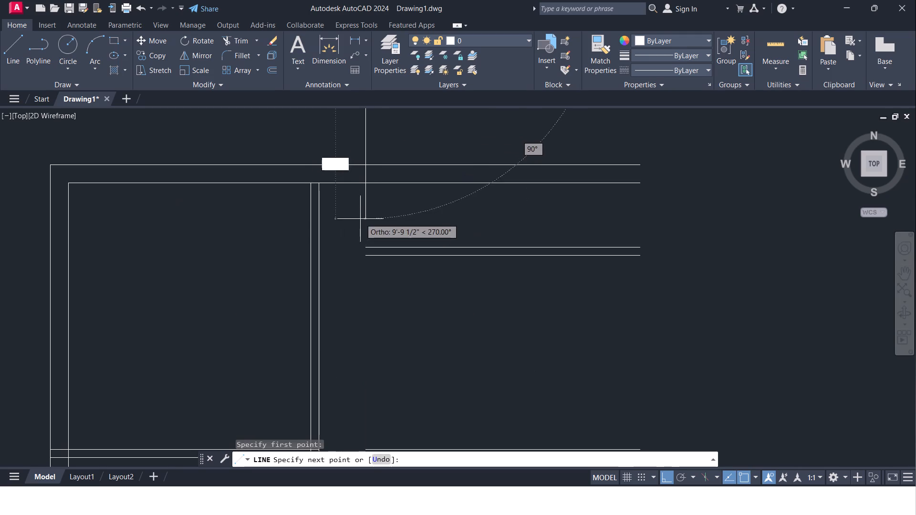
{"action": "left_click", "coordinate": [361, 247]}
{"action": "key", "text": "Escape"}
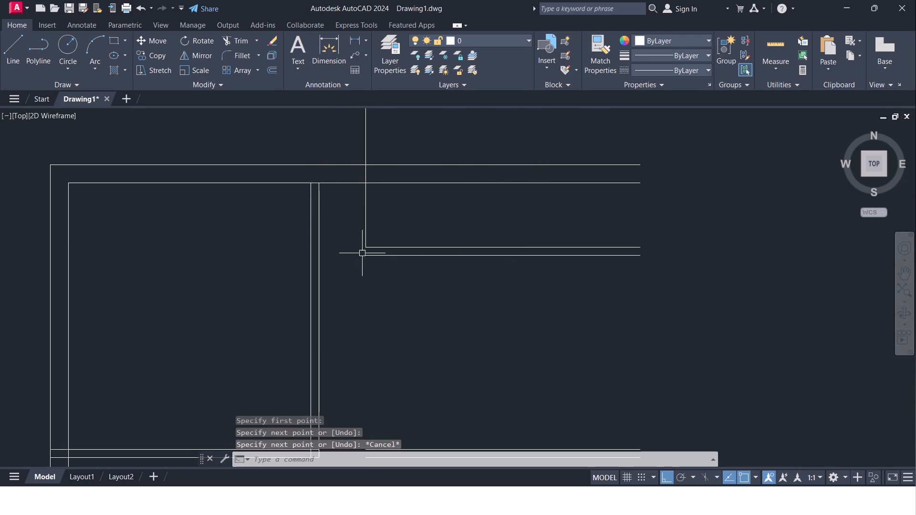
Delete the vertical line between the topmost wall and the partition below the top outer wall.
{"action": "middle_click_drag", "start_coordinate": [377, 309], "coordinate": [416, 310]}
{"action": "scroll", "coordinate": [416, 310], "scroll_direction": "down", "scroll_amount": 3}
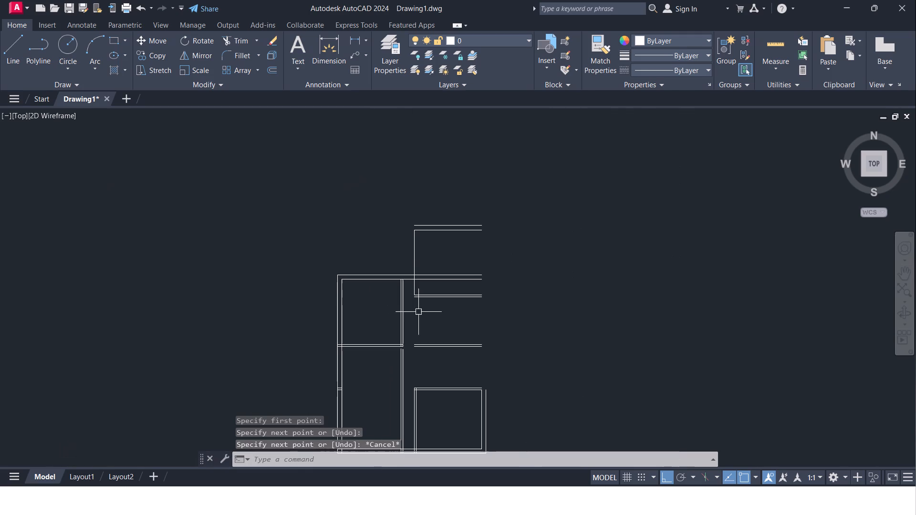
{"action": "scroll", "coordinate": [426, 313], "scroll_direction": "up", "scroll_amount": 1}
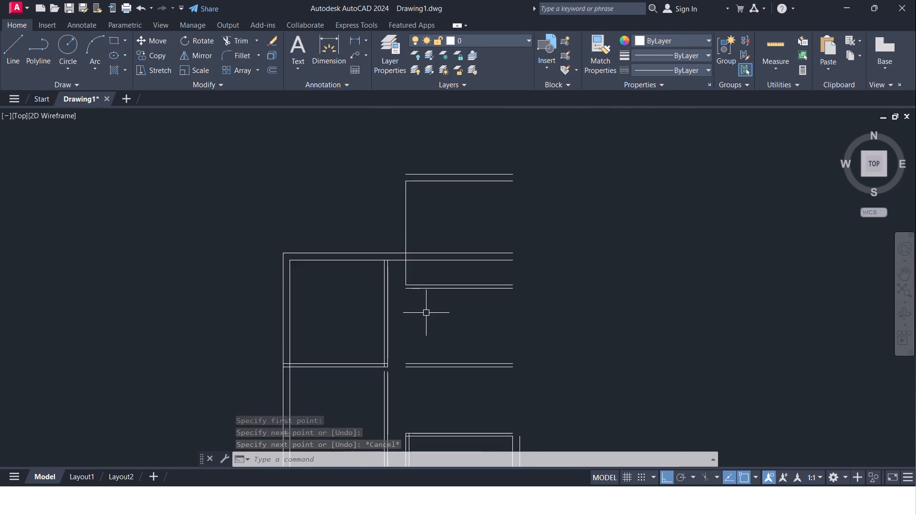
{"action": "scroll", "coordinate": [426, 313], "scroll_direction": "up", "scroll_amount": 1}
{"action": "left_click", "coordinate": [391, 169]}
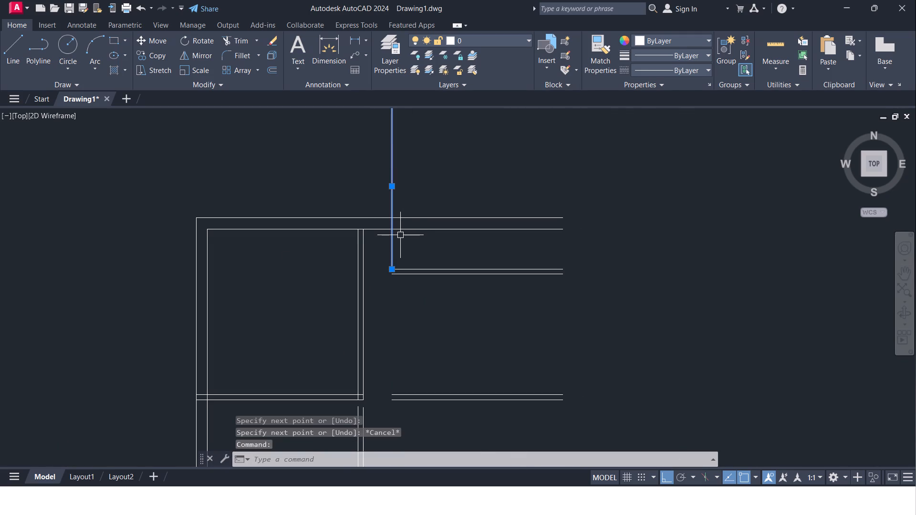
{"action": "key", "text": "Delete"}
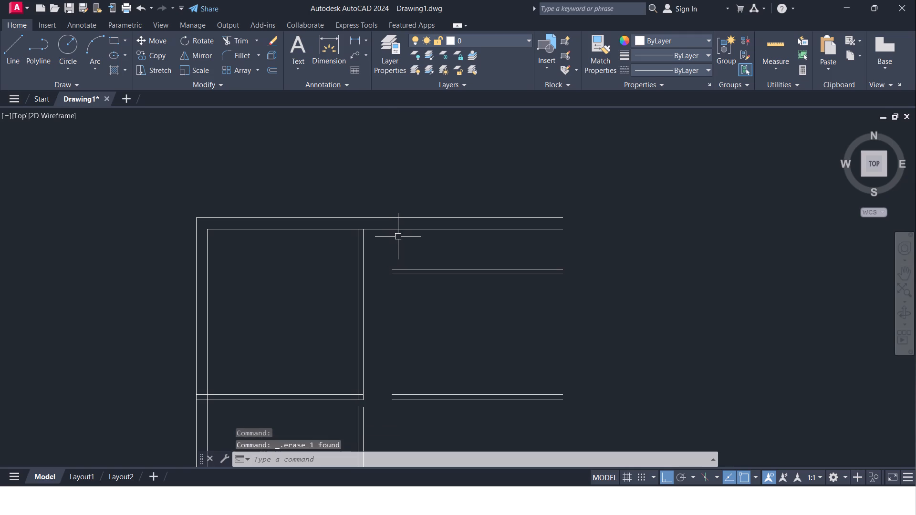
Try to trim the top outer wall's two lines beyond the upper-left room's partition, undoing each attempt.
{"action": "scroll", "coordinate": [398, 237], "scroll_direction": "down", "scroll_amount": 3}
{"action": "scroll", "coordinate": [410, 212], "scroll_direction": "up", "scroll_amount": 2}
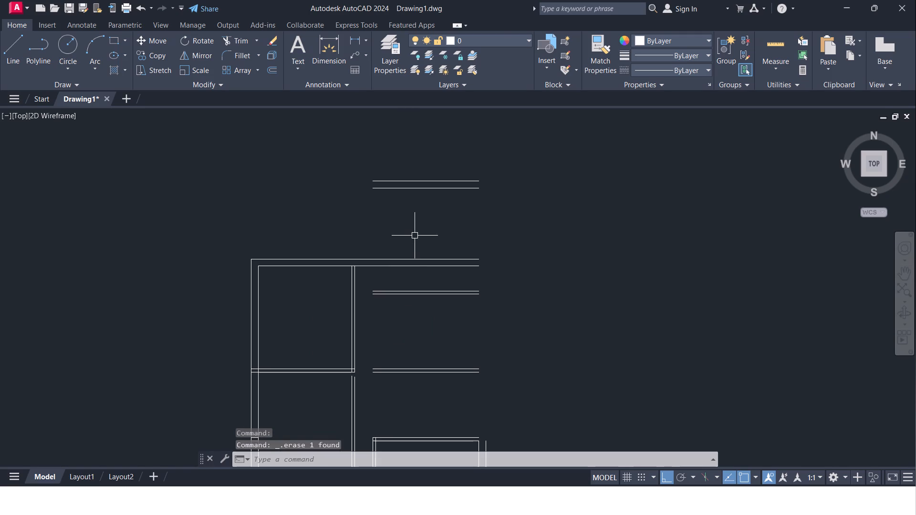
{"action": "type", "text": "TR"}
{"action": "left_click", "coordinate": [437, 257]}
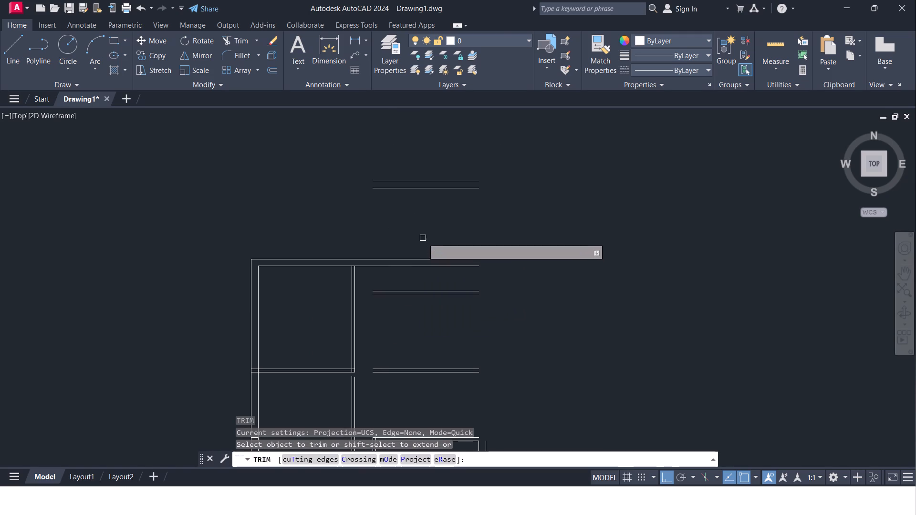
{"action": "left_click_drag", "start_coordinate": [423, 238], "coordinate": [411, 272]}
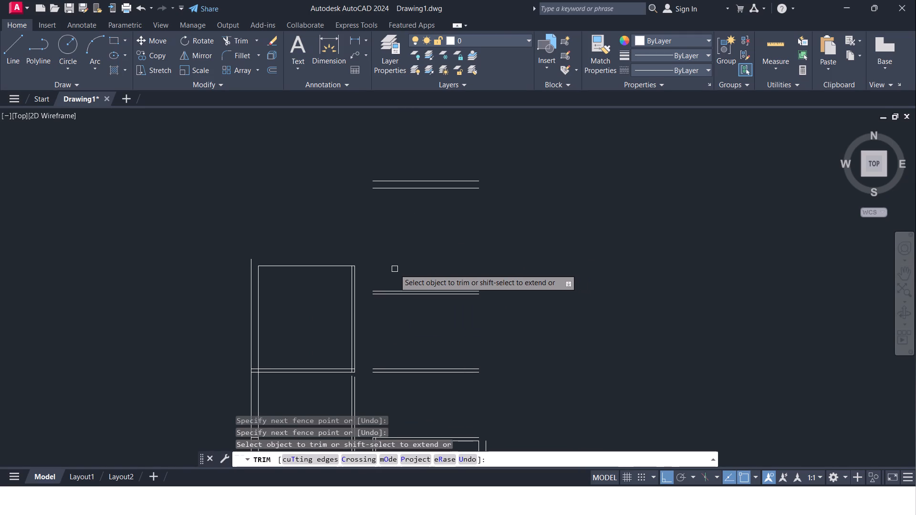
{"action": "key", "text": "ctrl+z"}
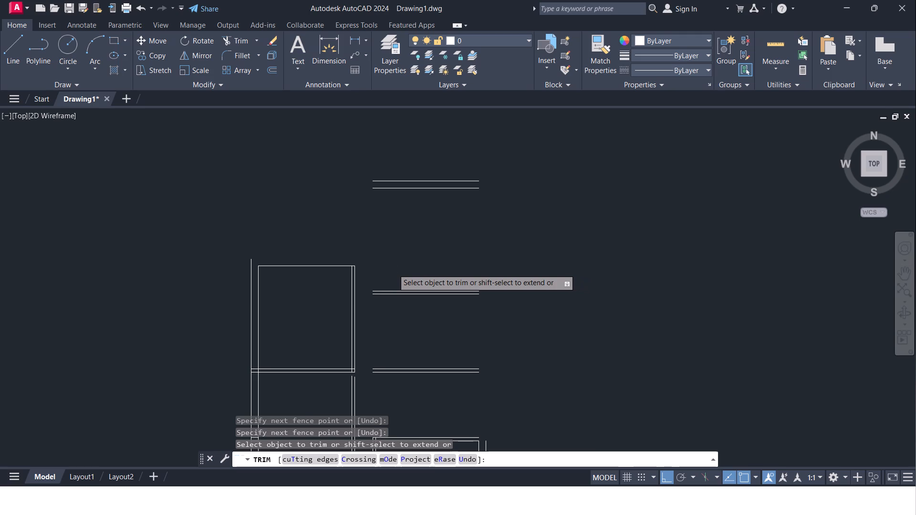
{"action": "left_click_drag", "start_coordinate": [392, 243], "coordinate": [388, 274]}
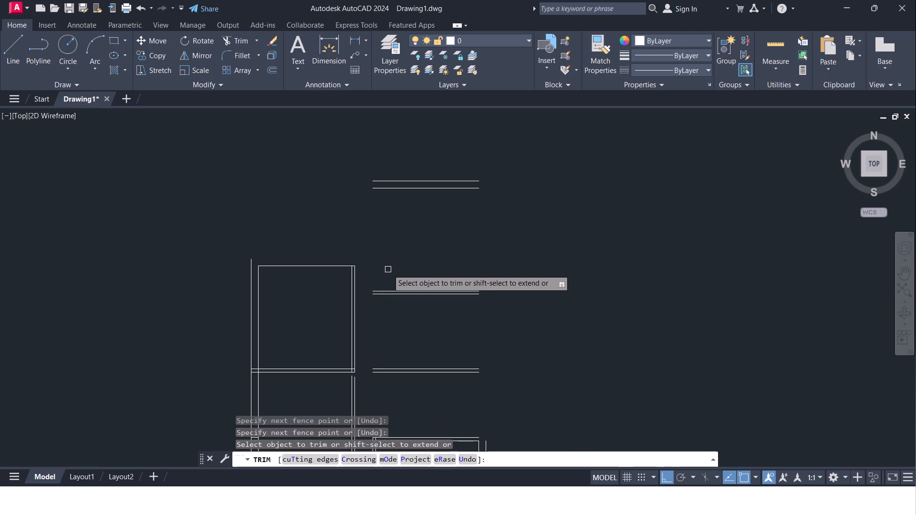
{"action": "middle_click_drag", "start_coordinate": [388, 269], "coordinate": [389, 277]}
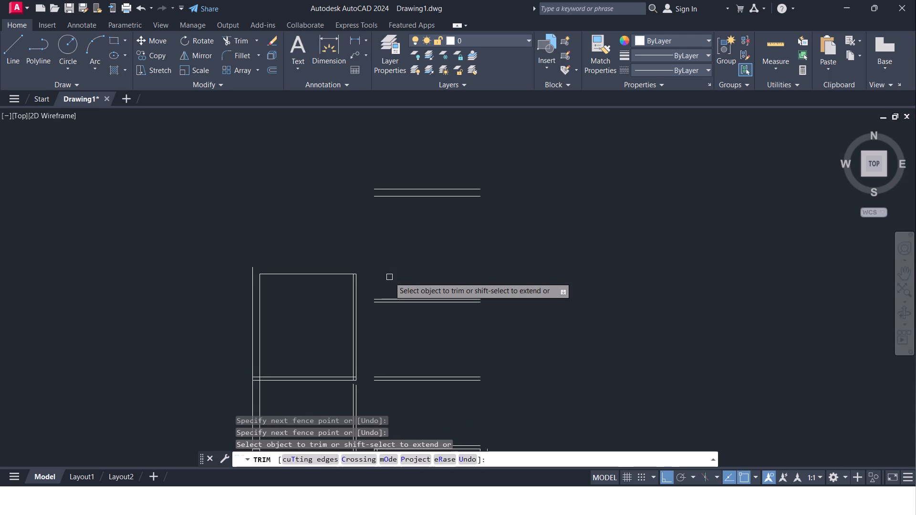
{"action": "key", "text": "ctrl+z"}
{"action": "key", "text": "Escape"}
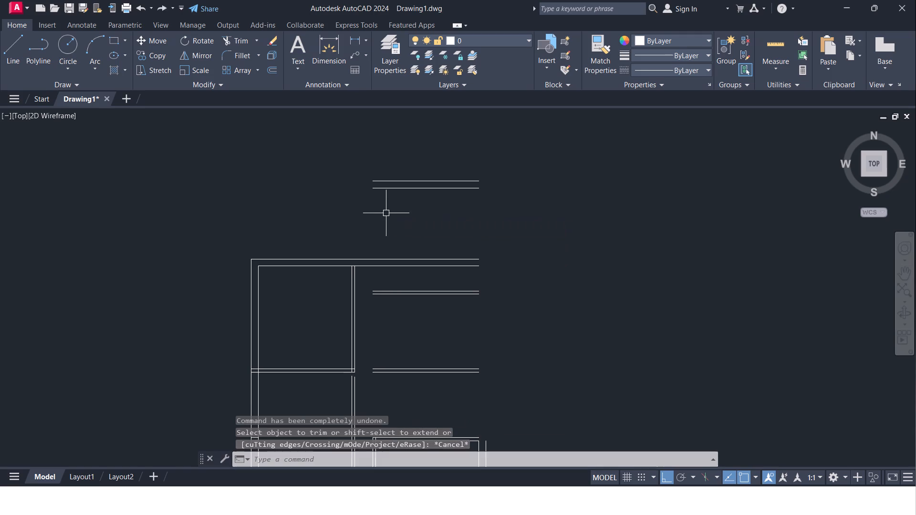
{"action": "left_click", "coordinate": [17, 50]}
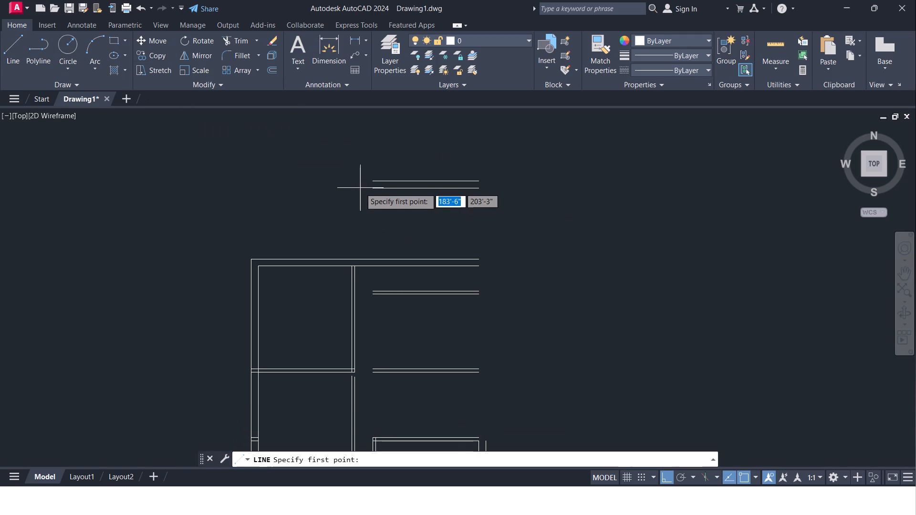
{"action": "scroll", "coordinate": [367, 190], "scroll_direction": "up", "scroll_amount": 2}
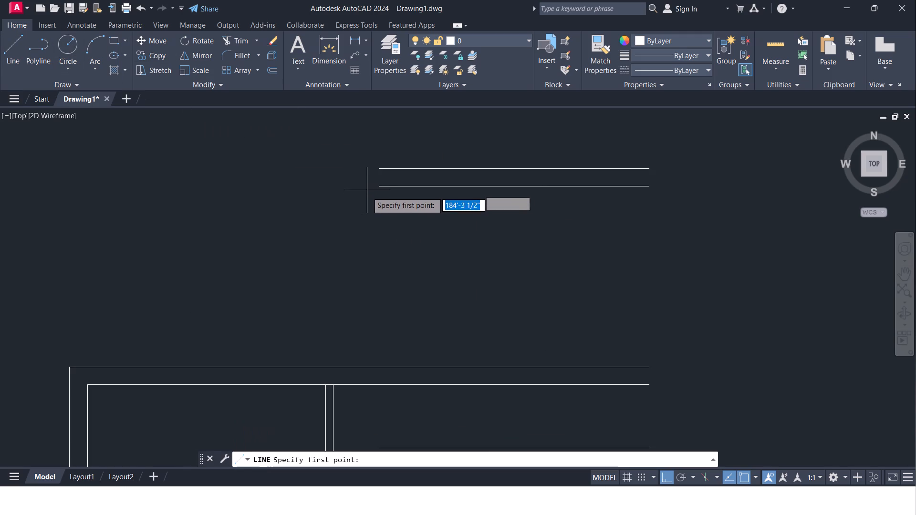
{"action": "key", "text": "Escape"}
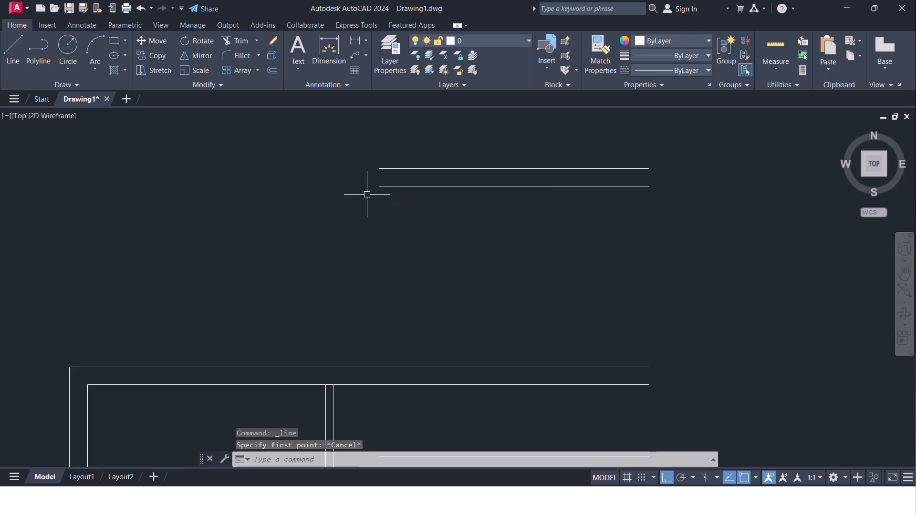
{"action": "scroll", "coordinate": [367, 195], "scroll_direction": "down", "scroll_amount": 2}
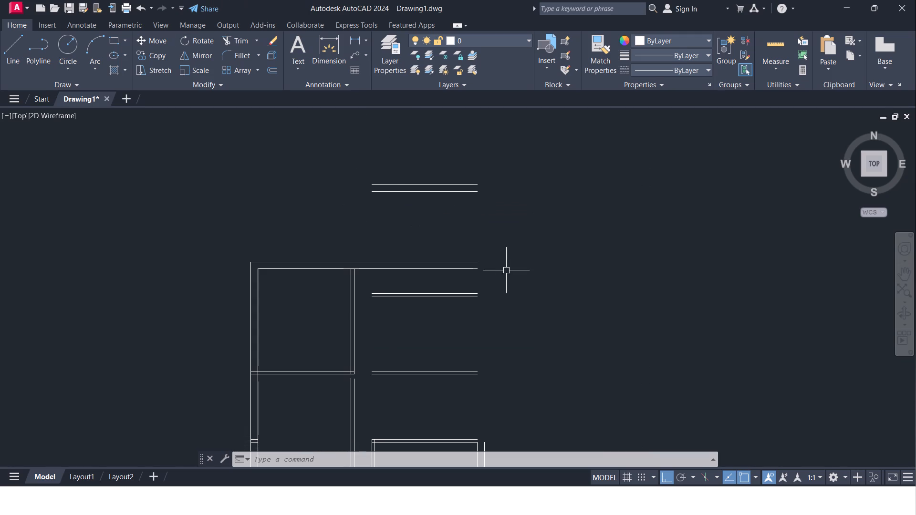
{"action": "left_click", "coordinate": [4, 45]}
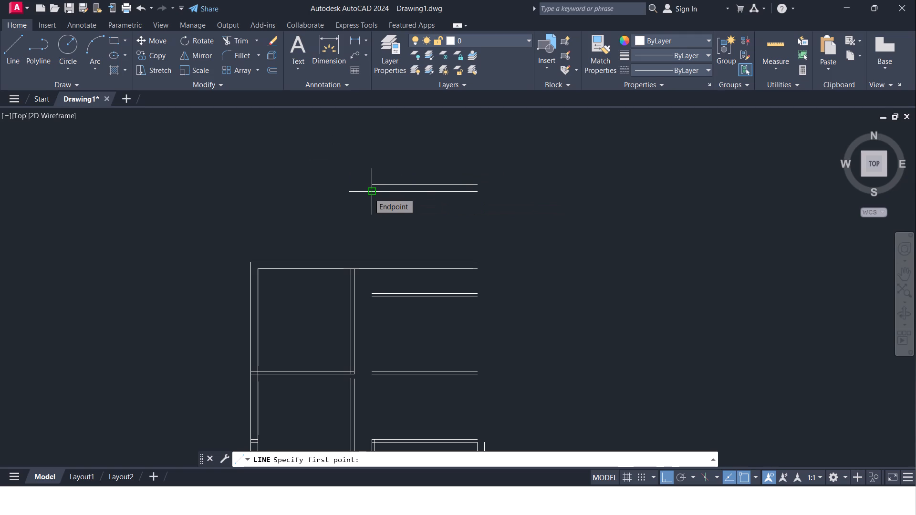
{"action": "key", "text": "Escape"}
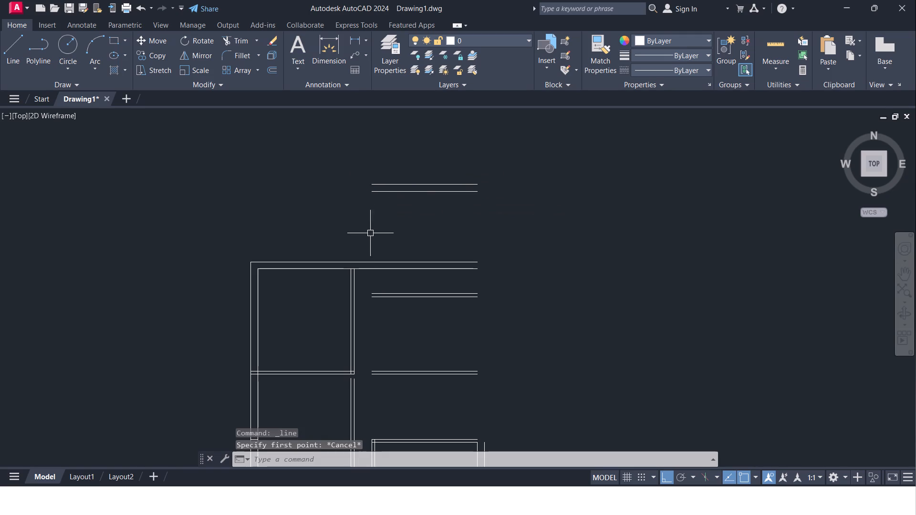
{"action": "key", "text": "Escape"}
Stretch the left line of the upper-left room's right partition straight up to a point above the topmost wall.
{"action": "scroll", "coordinate": [369, 225], "scroll_direction": "up", "scroll_amount": 1}
{"action": "middle_click_drag", "start_coordinate": [369, 225], "coordinate": [386, 205]}
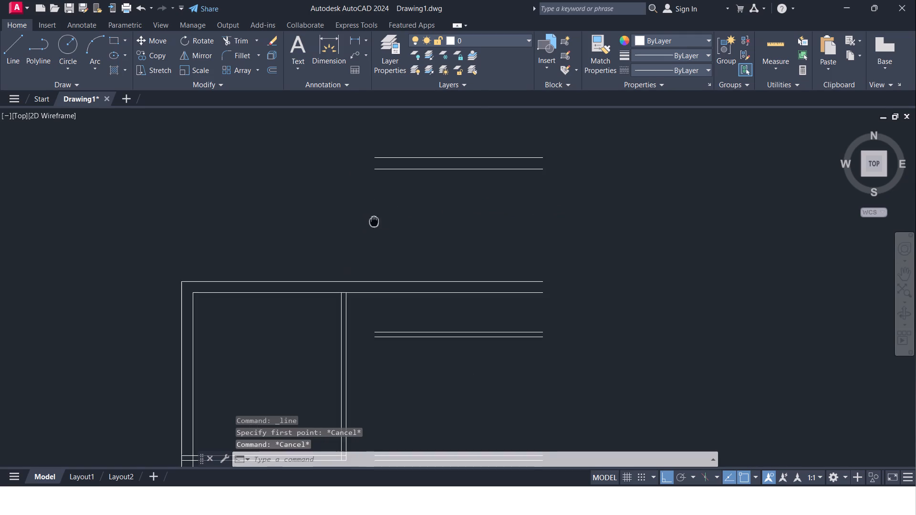
{"action": "middle_click_drag", "start_coordinate": [386, 205], "coordinate": [406, 181]}
{"action": "left_click", "coordinate": [376, 283]}
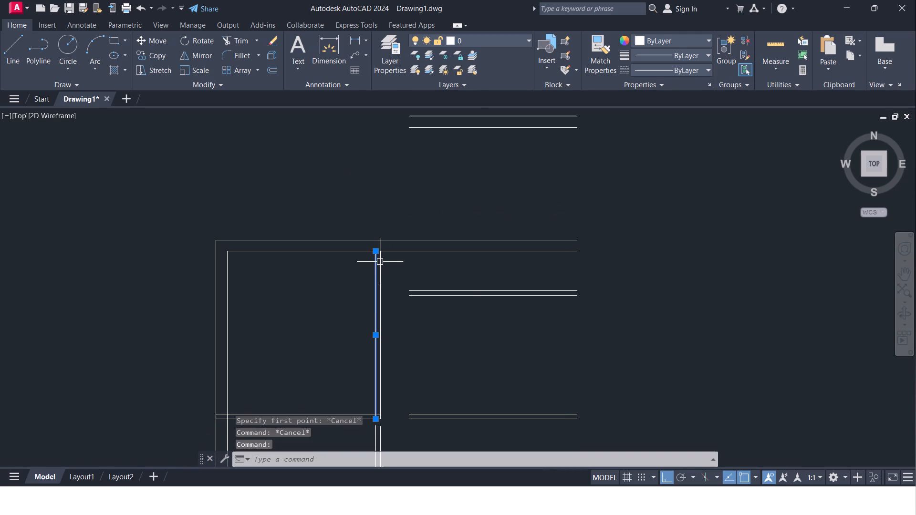
{"action": "scroll", "coordinate": [382, 260], "scroll_direction": "down", "scroll_amount": 1}
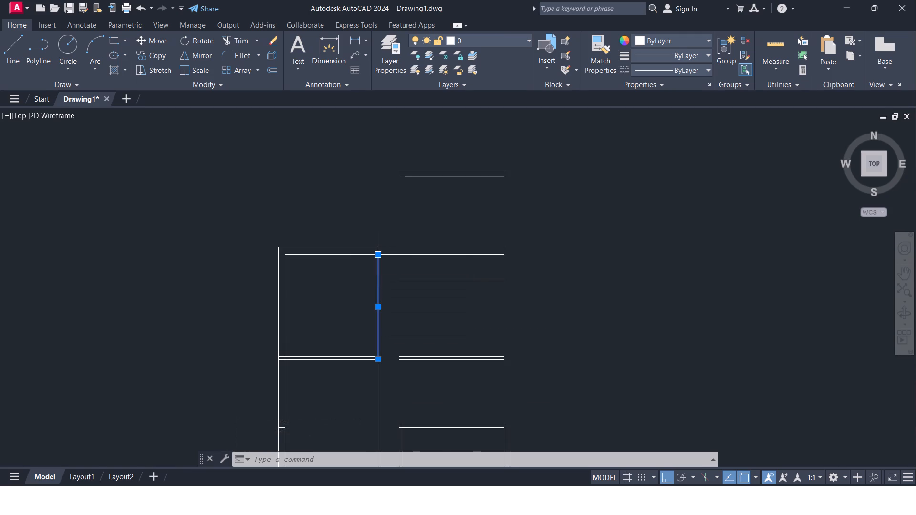
{"action": "left_click", "coordinate": [377, 257]}
{"action": "left_click", "coordinate": [381, 132]}
{"action": "key", "text": "Escape"}
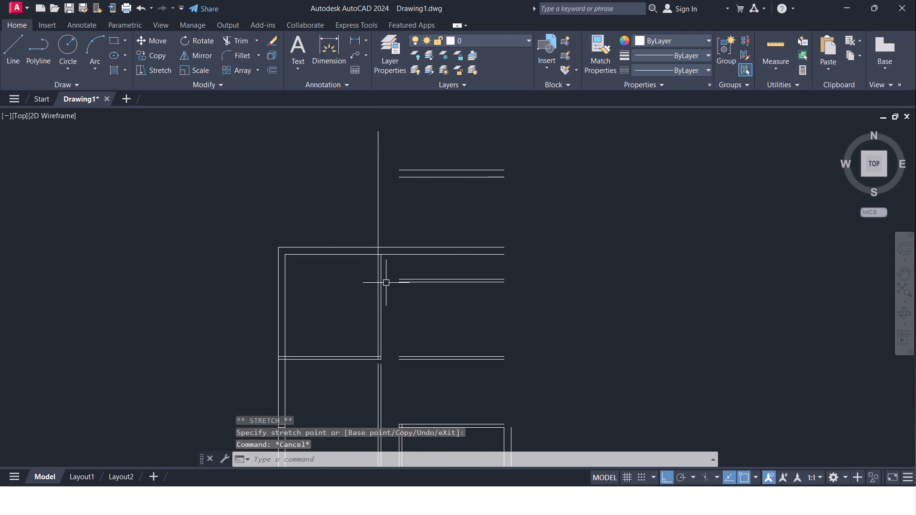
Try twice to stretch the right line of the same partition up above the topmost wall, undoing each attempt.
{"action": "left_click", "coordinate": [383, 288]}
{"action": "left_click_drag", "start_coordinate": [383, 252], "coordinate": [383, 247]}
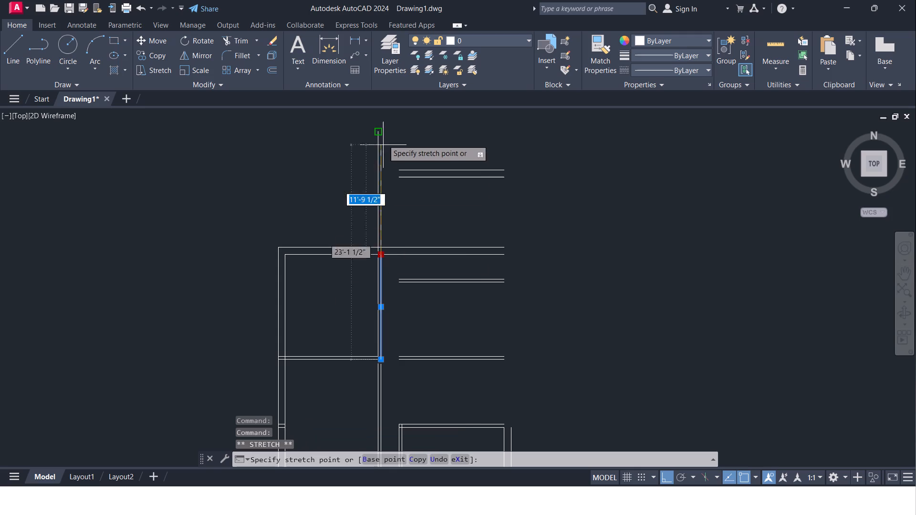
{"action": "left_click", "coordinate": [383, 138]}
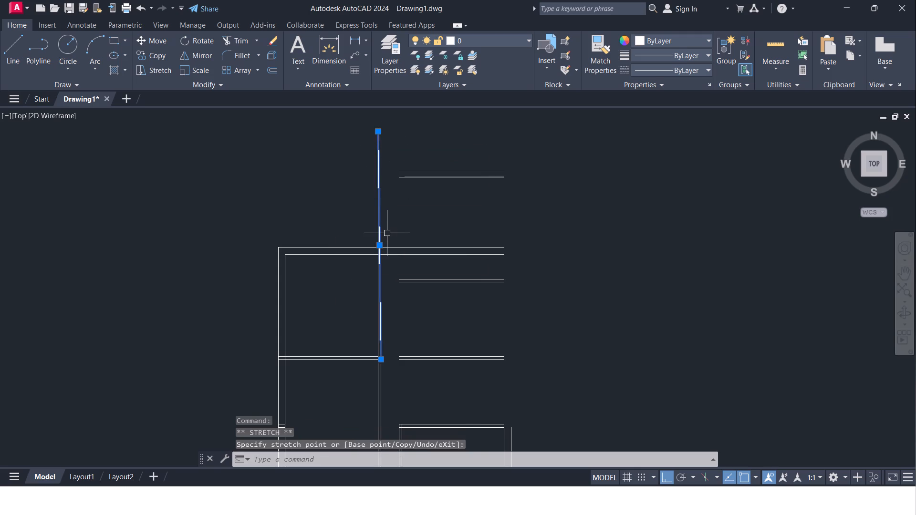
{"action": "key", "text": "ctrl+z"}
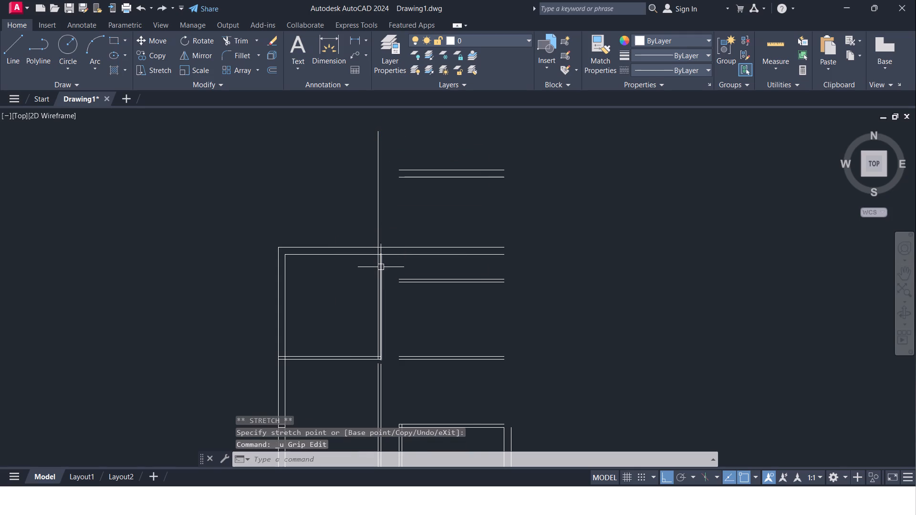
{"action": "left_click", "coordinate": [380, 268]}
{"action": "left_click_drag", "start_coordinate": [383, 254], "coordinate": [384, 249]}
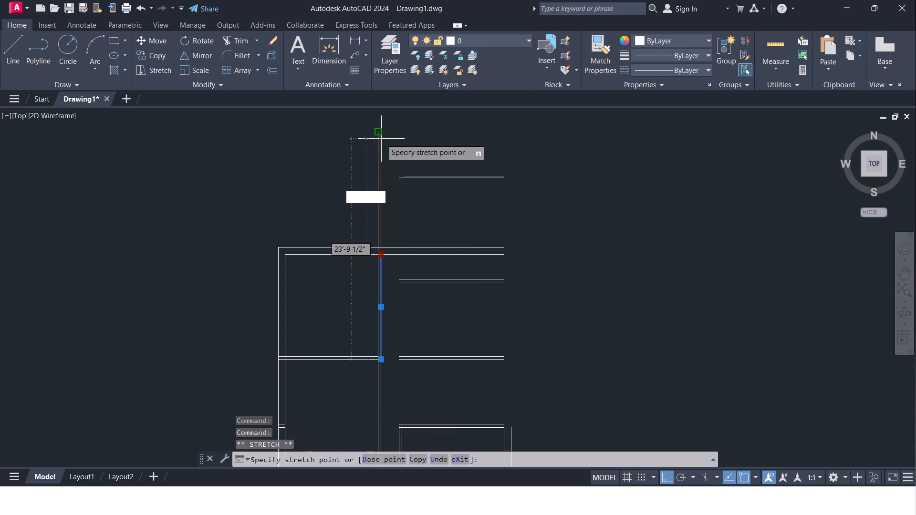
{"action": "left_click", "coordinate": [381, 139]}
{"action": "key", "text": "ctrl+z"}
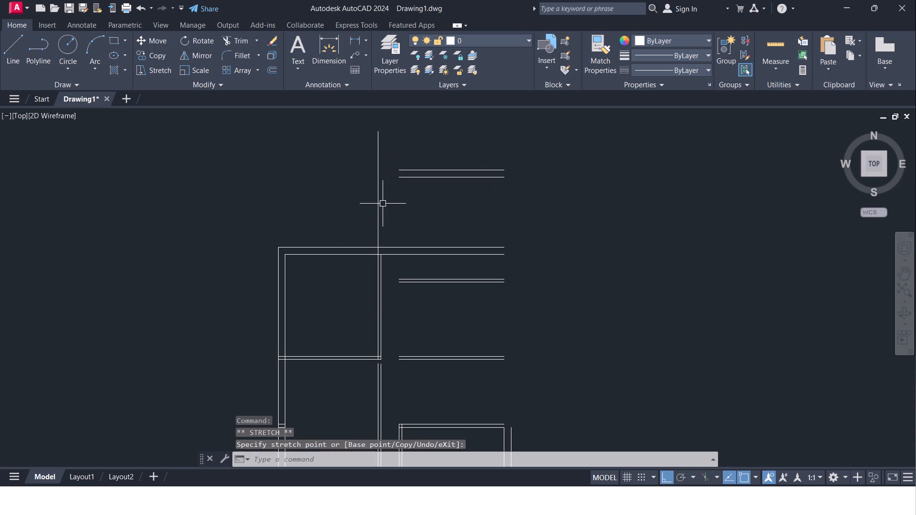
Stretch the right line of the same partition straight up above the topmost wall, making it about 25'-7" long.
{"action": "left_click", "coordinate": [381, 271]}
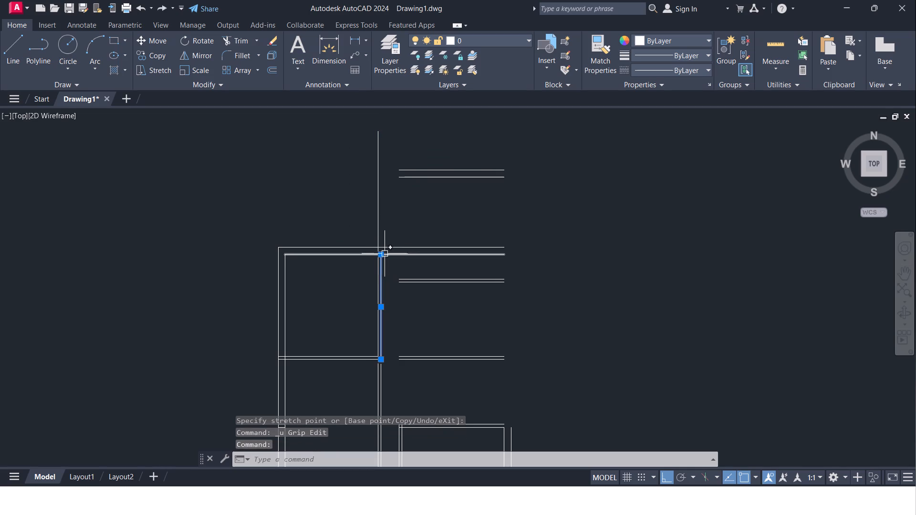
{"action": "left_click", "coordinate": [381, 256]}
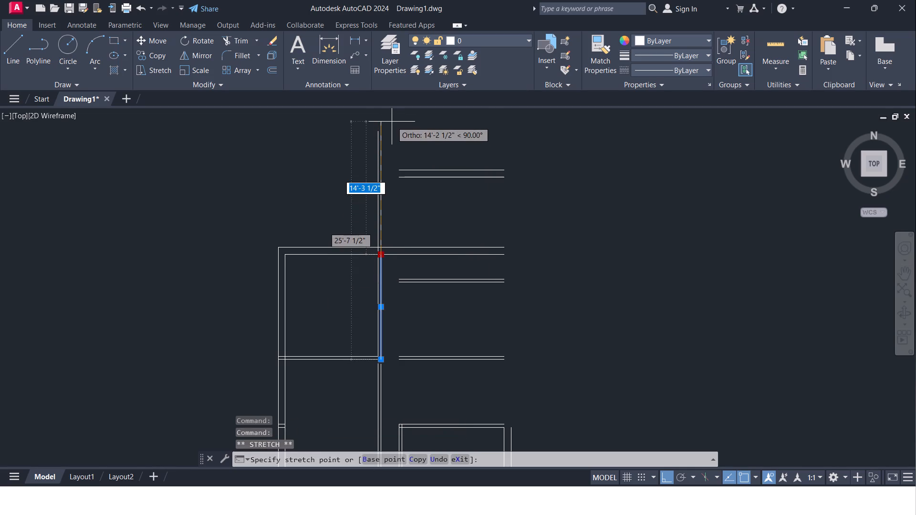
{"action": "left_click", "coordinate": [392, 122]}
{"action": "key", "text": "Escape"}
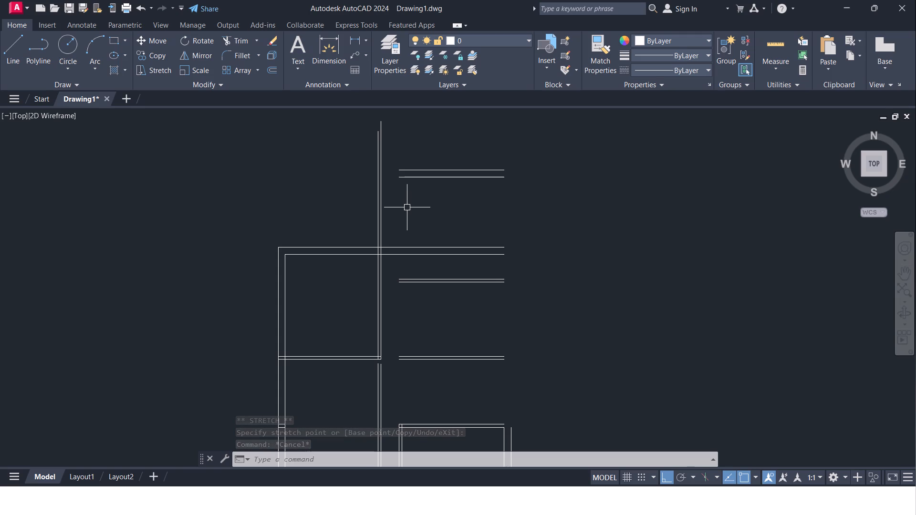
{"action": "key", "text": "Escape"}
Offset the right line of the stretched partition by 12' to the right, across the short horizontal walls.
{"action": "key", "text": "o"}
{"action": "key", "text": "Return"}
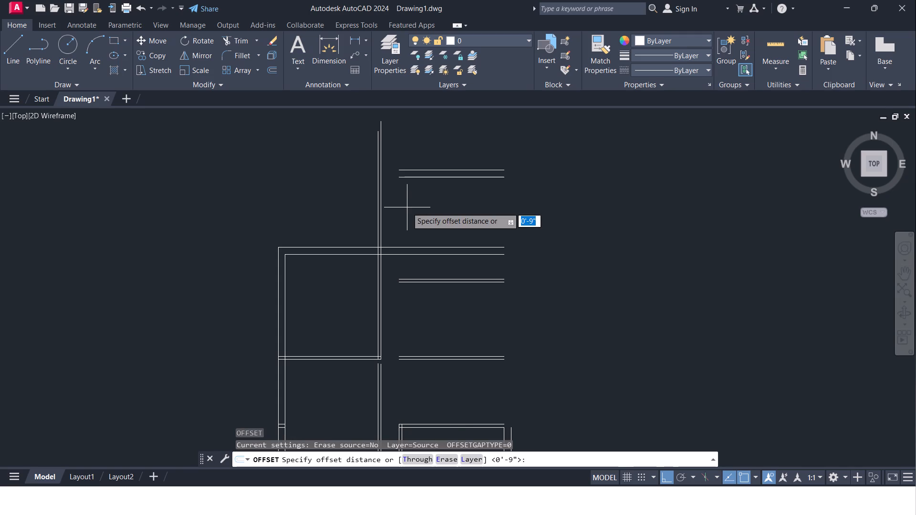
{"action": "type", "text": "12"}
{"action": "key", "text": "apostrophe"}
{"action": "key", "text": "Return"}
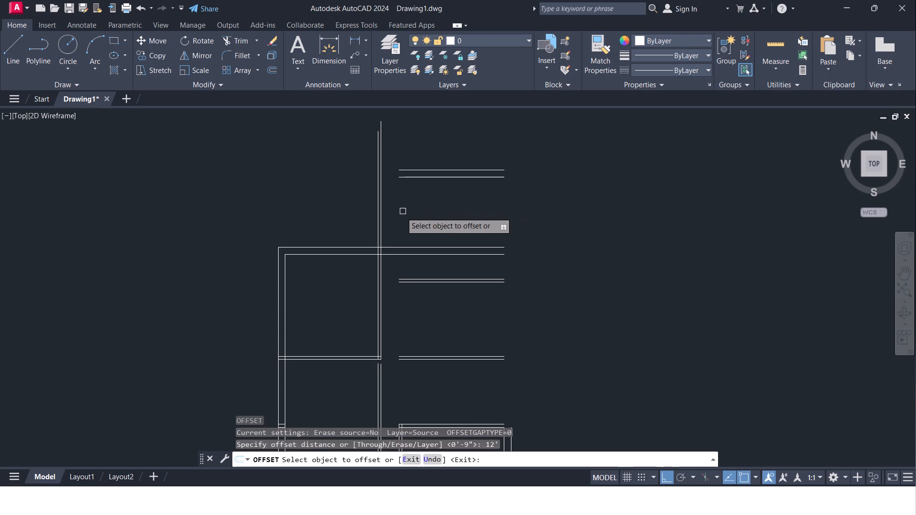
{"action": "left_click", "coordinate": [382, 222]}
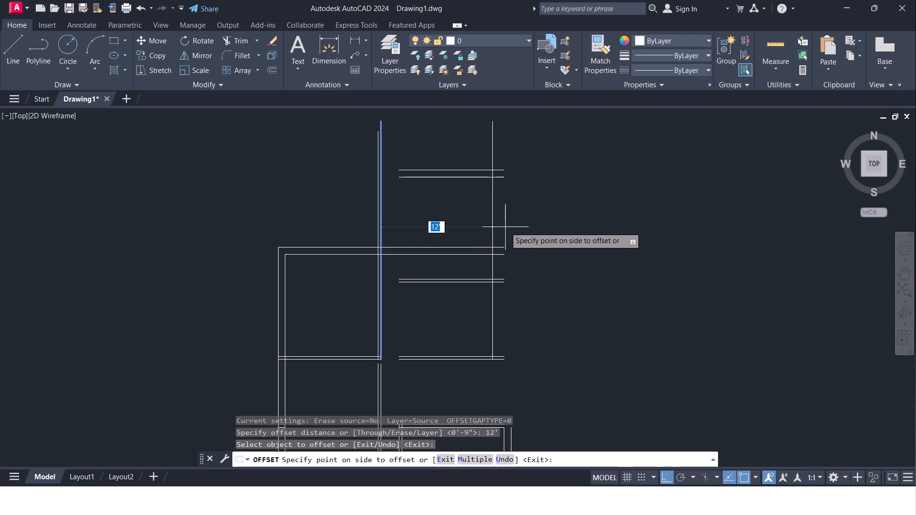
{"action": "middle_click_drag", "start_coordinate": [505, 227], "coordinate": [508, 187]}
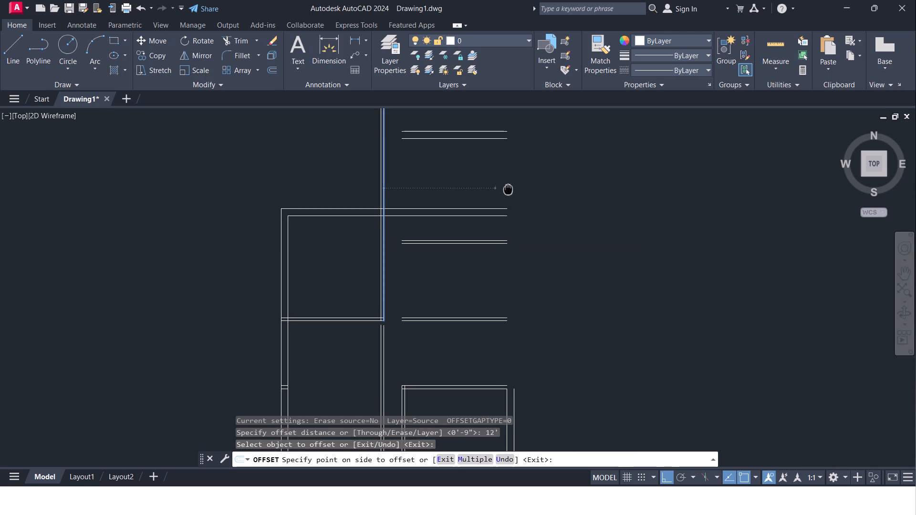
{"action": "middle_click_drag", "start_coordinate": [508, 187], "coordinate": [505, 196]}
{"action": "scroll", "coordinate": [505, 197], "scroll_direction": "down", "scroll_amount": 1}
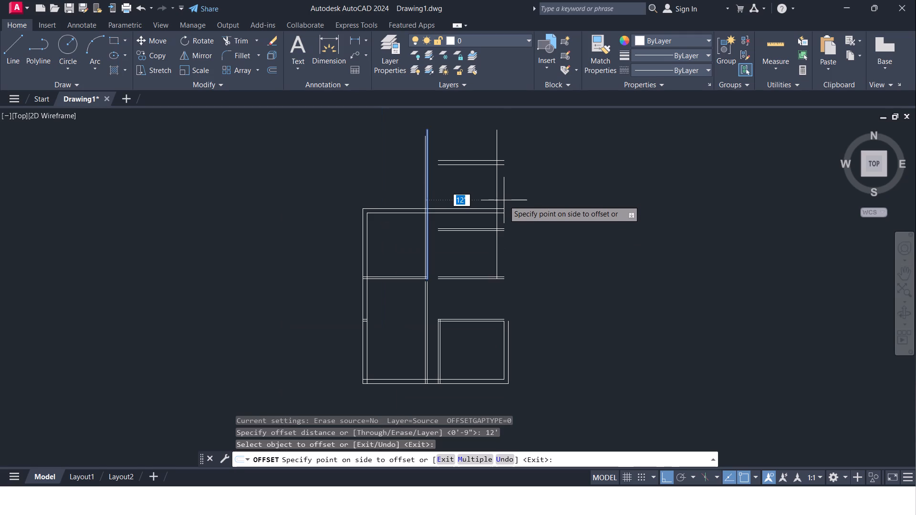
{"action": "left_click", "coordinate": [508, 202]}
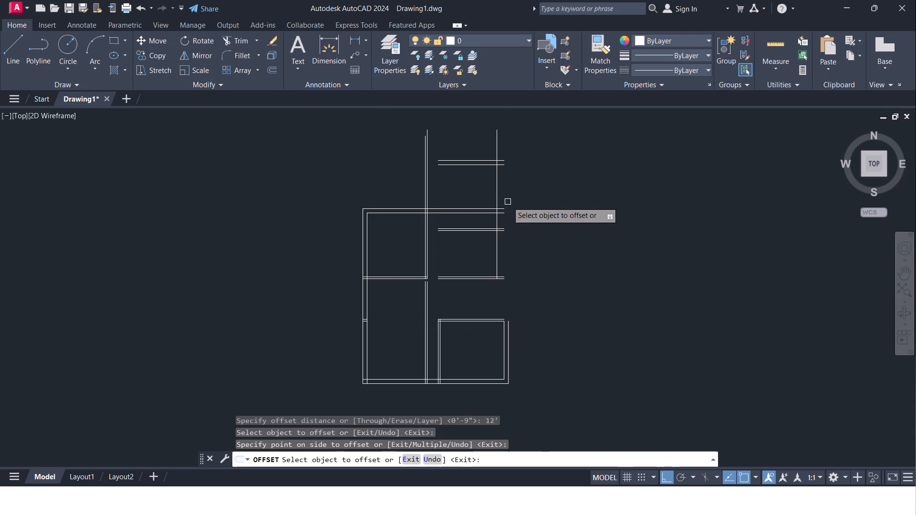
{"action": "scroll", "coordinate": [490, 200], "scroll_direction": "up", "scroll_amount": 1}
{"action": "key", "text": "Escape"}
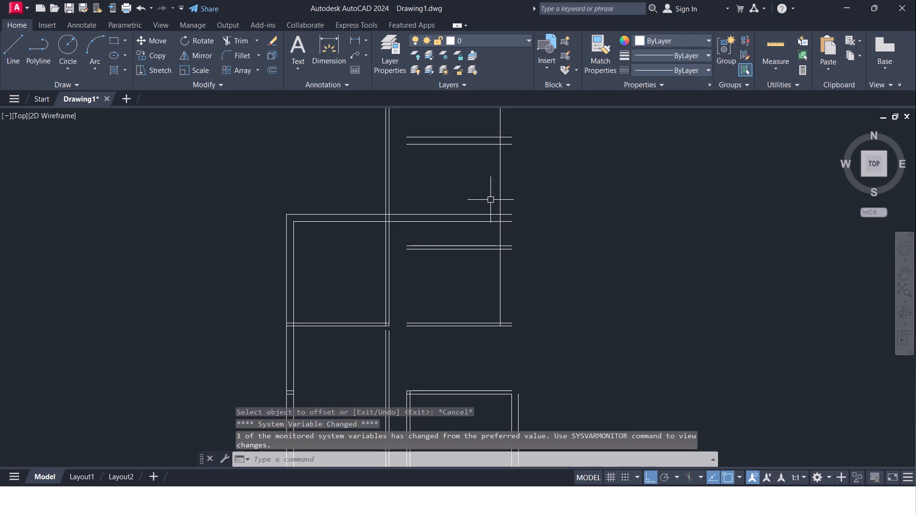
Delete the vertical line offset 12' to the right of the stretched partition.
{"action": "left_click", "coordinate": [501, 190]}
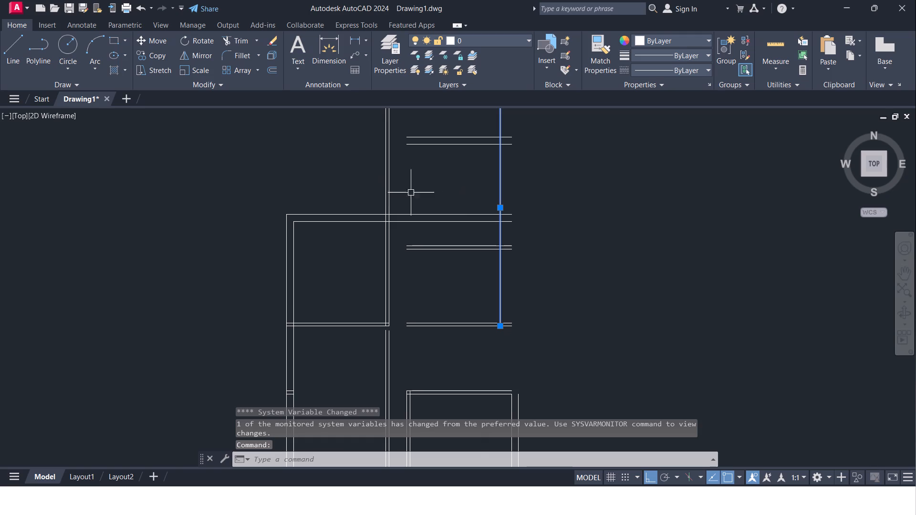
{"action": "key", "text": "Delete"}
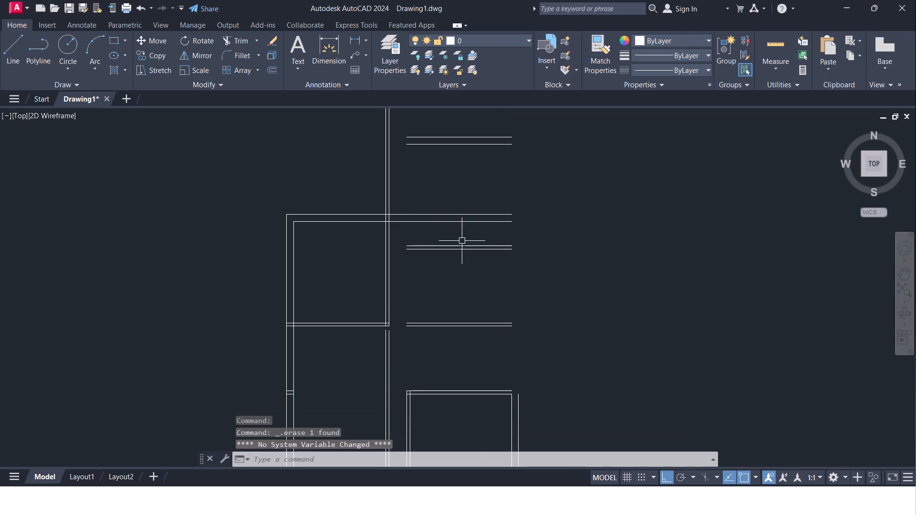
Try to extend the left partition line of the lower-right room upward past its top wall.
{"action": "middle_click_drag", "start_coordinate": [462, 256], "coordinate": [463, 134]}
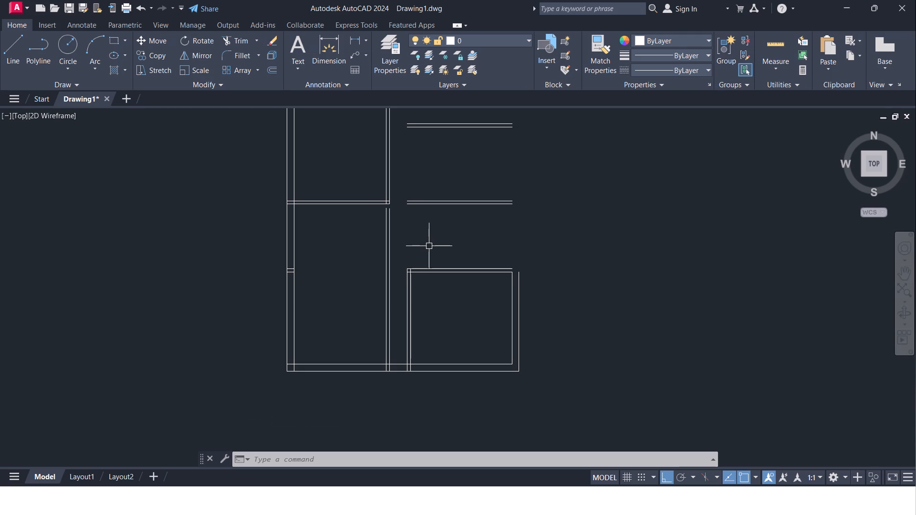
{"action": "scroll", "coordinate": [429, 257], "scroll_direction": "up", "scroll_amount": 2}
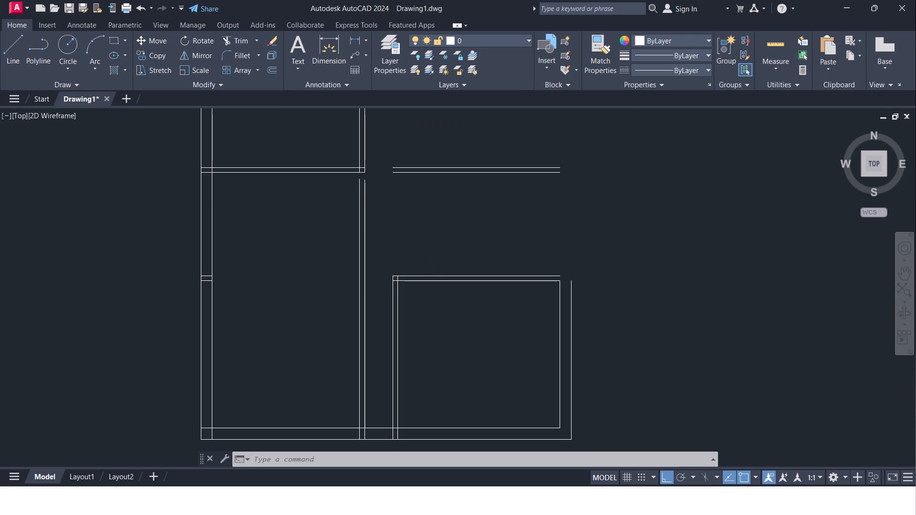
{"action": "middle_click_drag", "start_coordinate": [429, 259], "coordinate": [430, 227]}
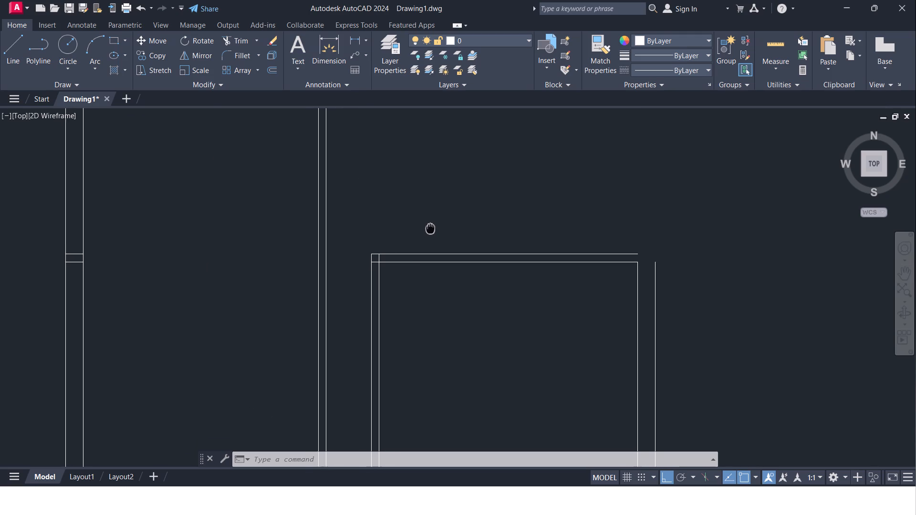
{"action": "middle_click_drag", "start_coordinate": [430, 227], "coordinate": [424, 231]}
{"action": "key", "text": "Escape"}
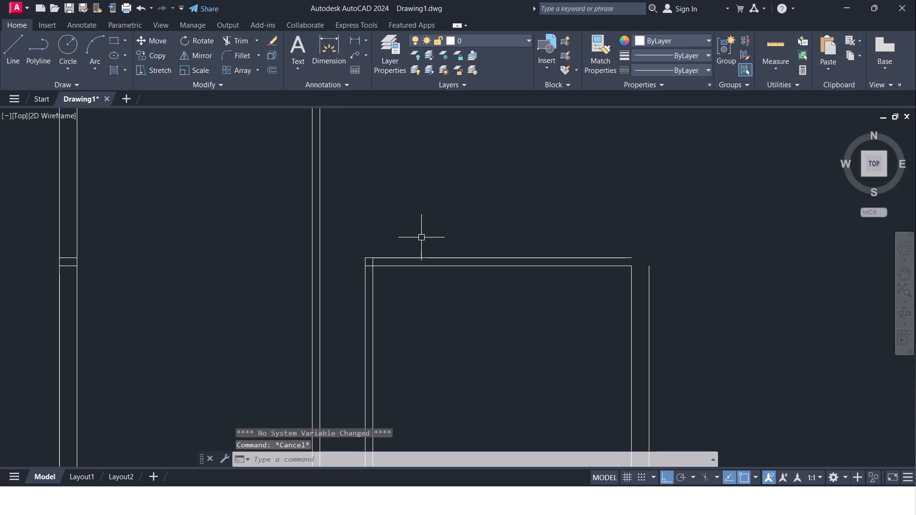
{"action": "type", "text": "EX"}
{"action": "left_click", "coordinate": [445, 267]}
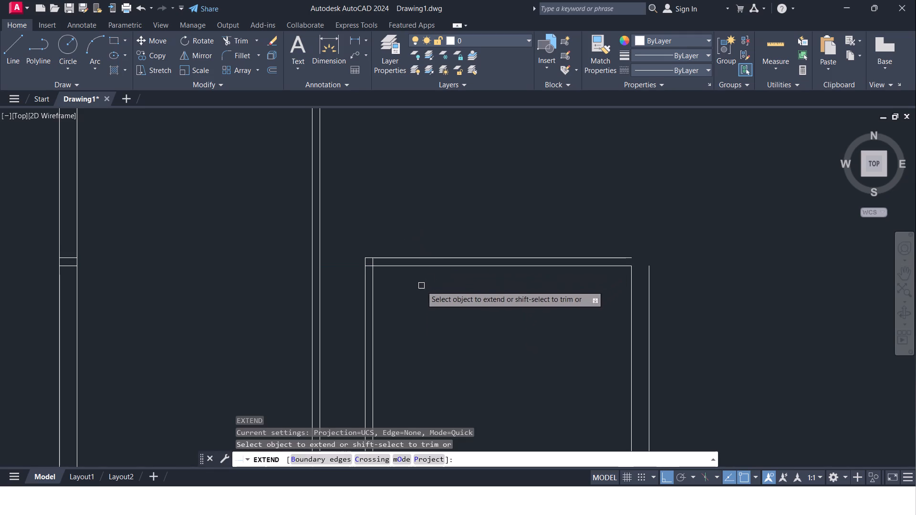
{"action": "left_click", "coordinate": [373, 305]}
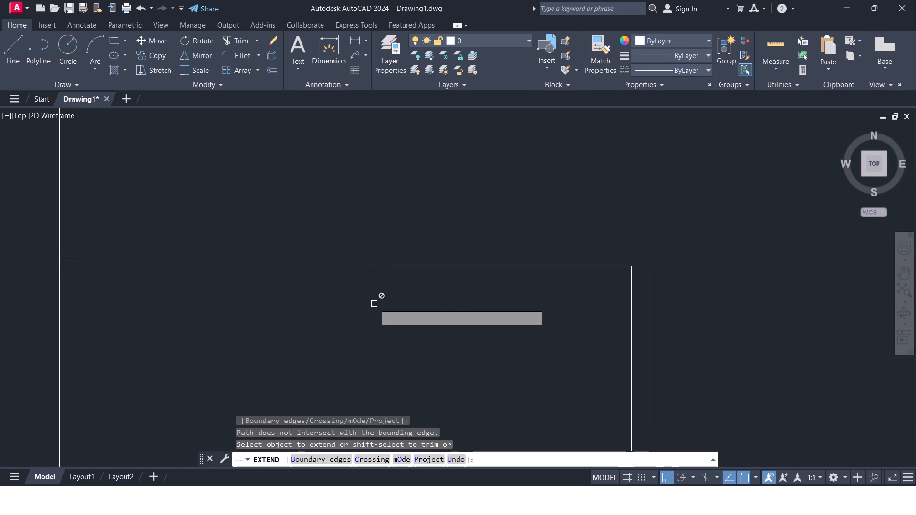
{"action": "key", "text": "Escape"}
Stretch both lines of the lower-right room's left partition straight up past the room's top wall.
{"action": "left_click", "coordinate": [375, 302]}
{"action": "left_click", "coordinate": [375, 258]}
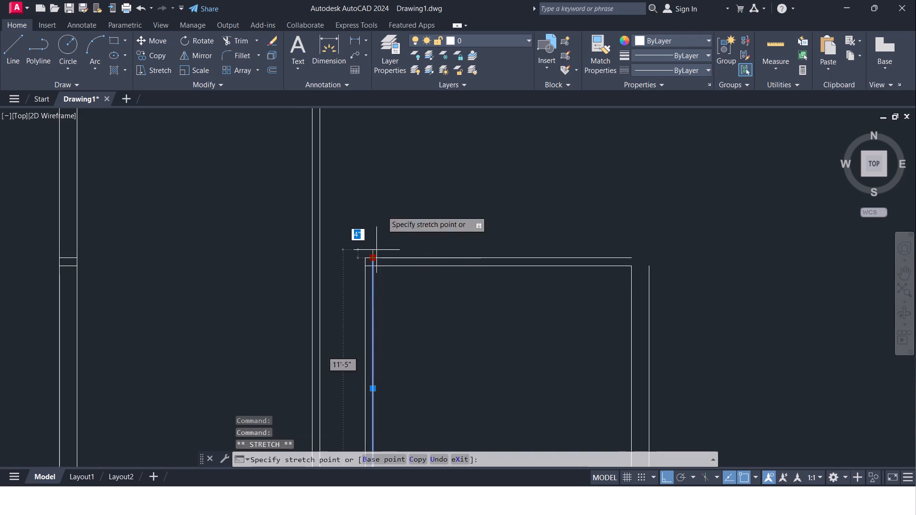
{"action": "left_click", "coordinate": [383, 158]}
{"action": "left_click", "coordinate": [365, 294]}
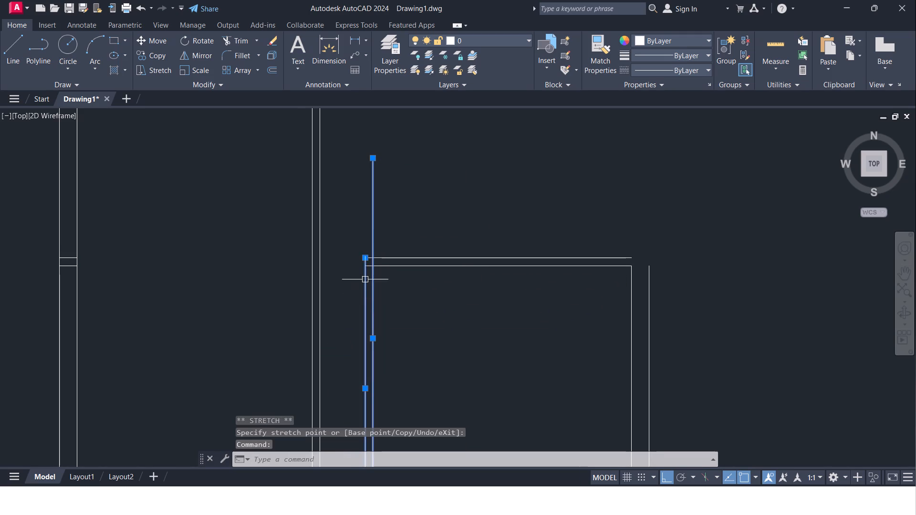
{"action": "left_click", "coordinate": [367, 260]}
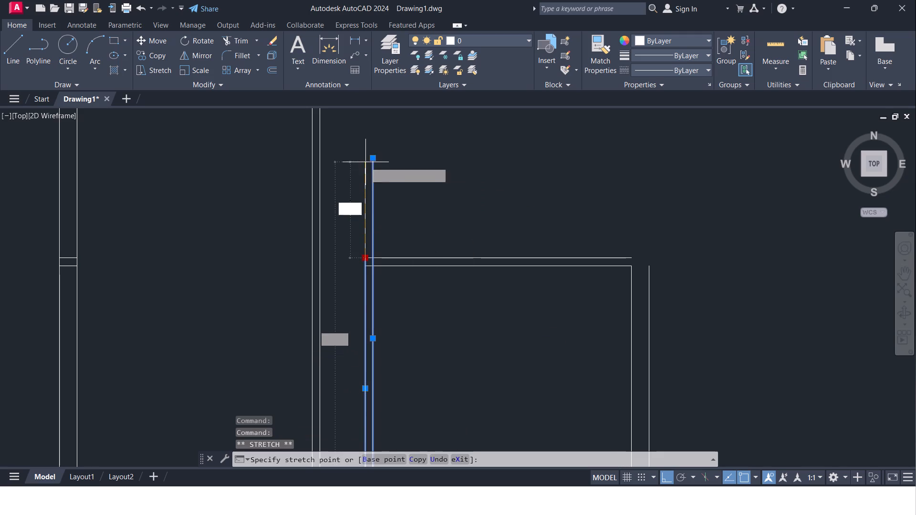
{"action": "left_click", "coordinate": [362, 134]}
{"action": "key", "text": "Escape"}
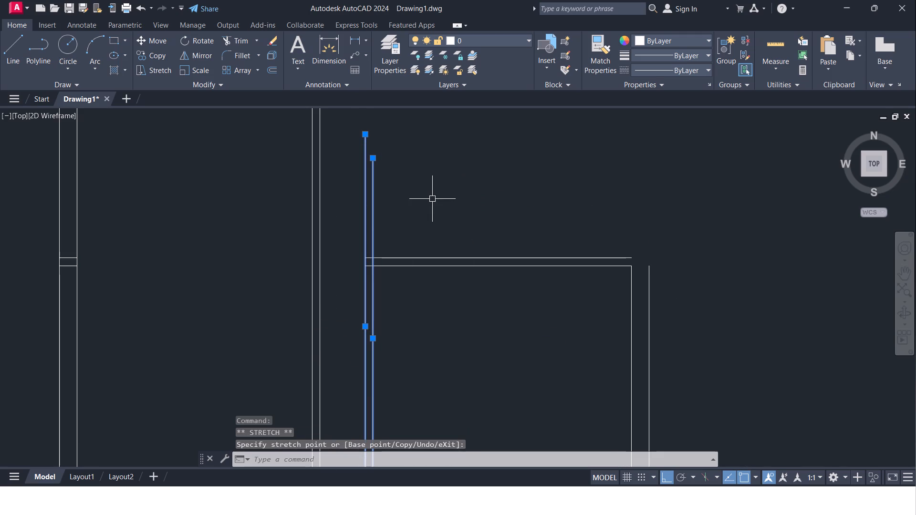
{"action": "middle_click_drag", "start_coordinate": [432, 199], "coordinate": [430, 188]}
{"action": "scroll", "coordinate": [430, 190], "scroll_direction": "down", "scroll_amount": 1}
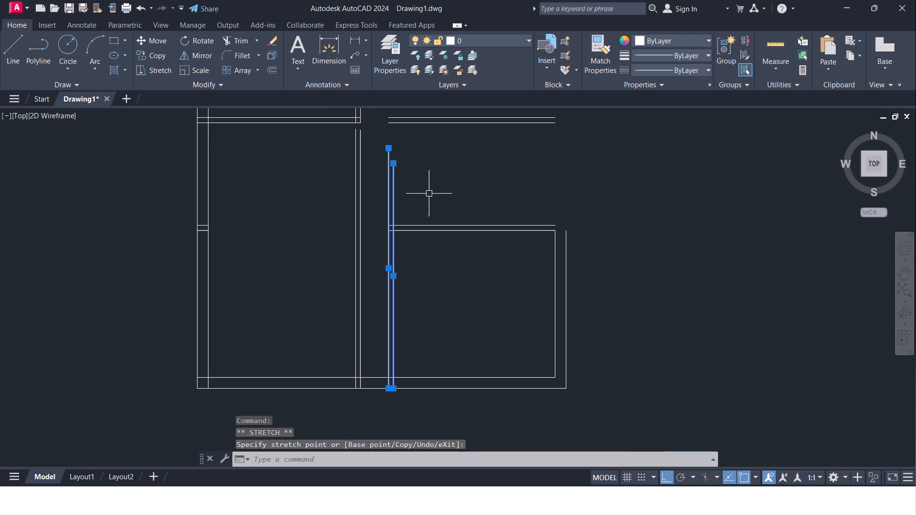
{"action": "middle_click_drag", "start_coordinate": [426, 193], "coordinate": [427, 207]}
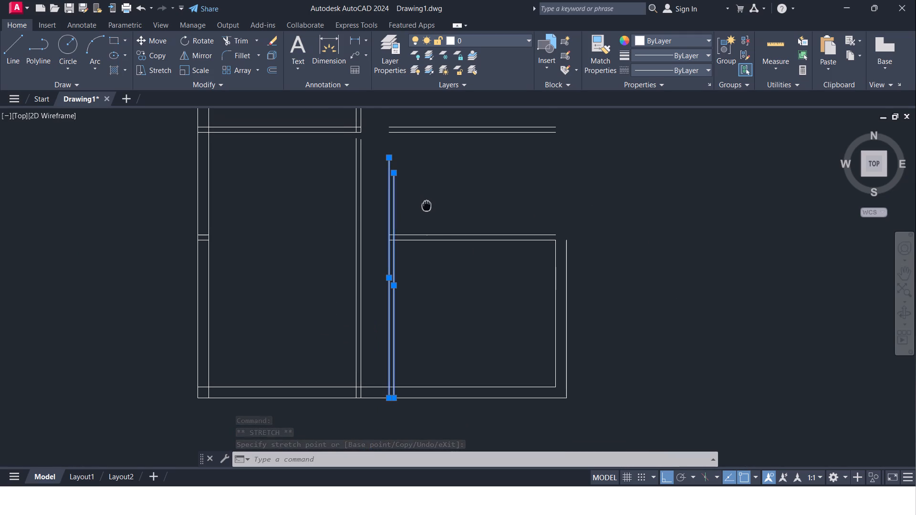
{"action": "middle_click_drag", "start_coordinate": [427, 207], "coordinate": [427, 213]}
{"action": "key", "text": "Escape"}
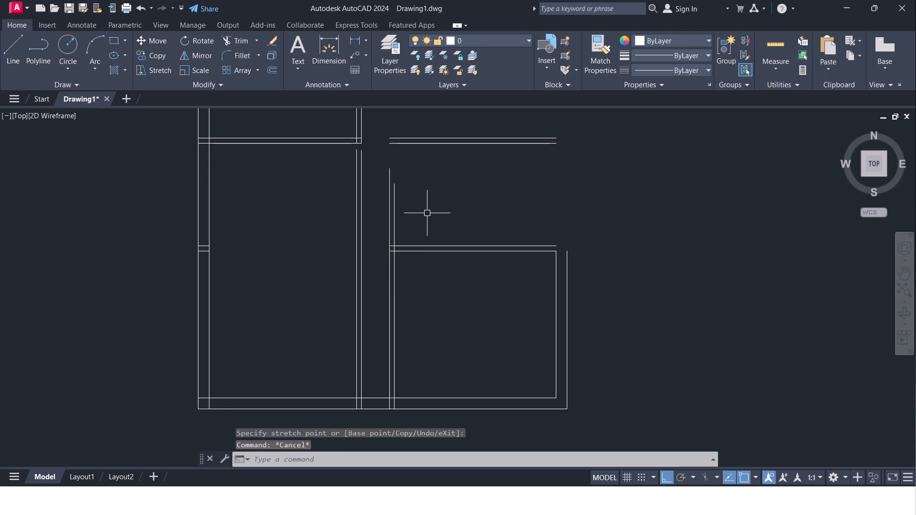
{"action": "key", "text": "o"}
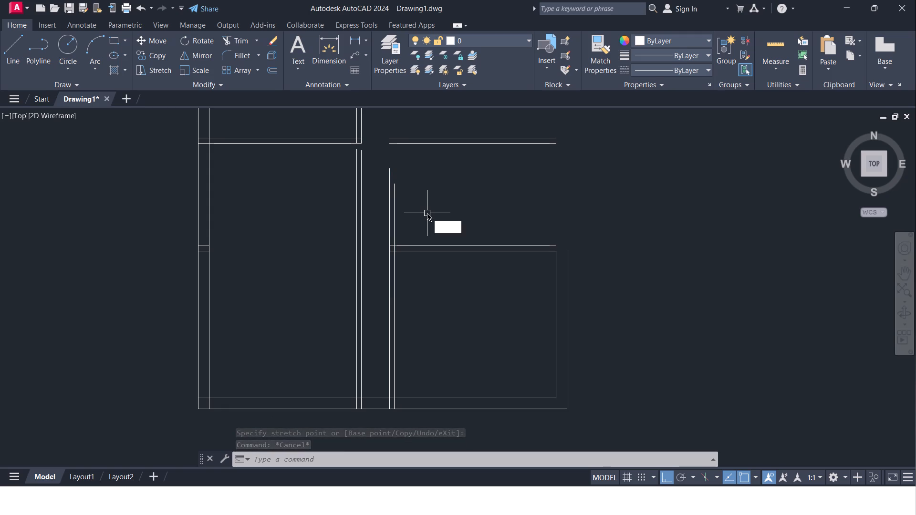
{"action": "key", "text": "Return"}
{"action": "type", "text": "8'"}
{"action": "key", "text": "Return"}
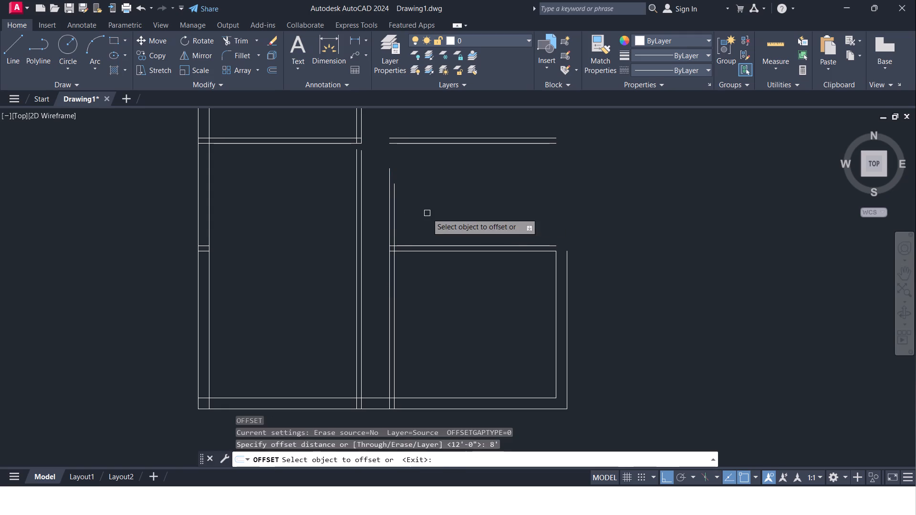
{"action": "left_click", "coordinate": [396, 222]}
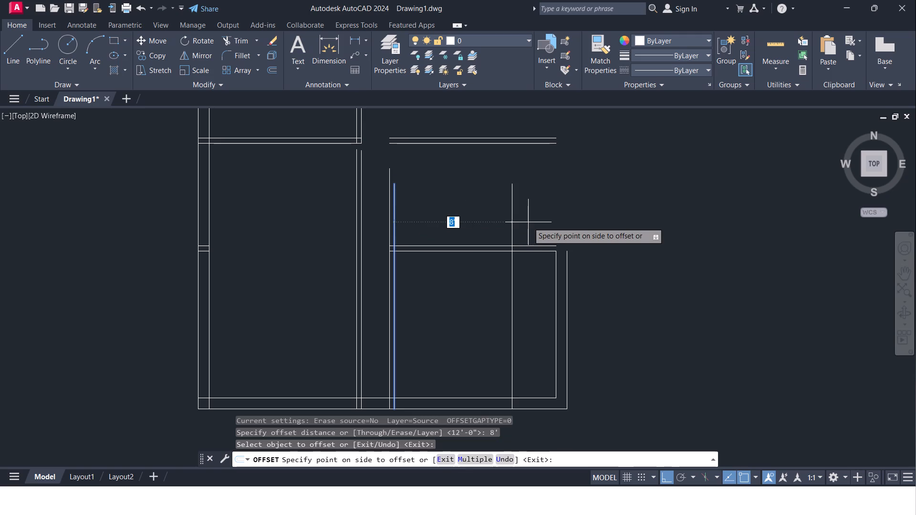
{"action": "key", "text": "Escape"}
Erase the entire floor plan drawn so far.
{"action": "scroll", "coordinate": [528, 222], "scroll_direction": "down", "scroll_amount": 2}
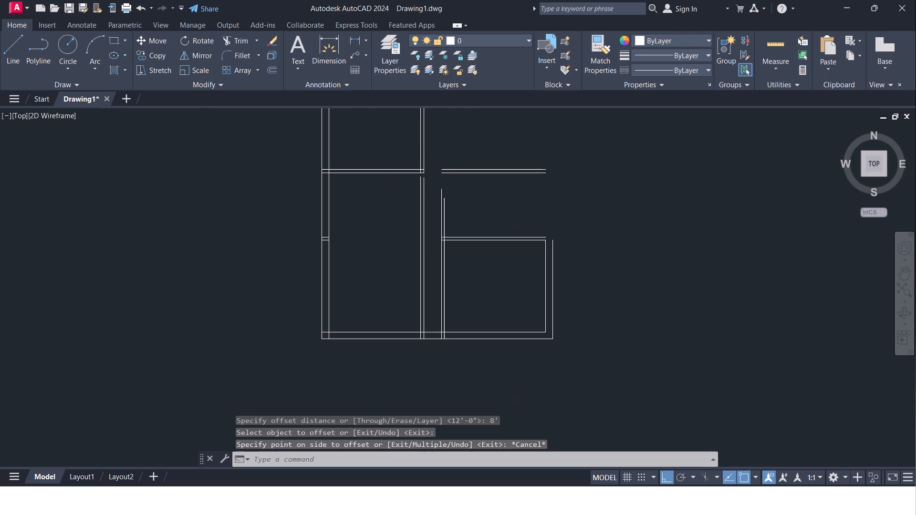
{"action": "middle_click_drag", "start_coordinate": [528, 222], "coordinate": [542, 252]}
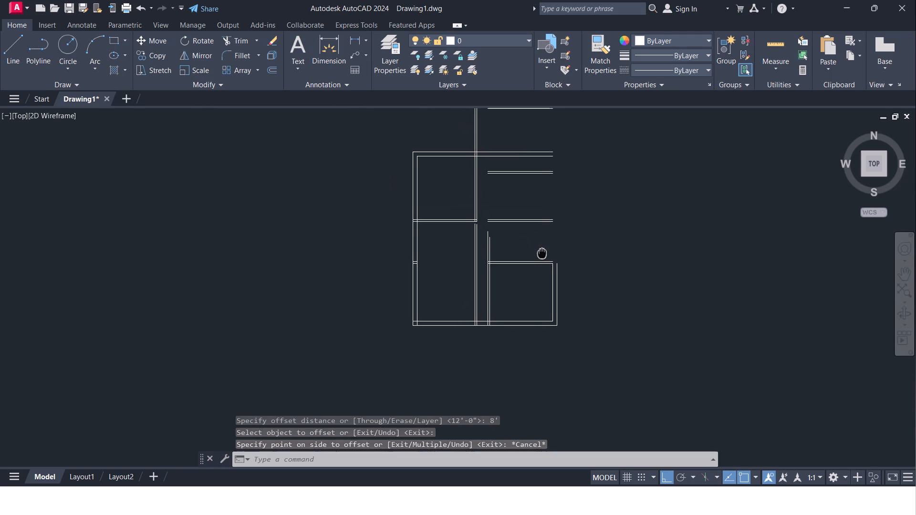
{"action": "middle_click_drag", "start_coordinate": [542, 252], "coordinate": [537, 241]}
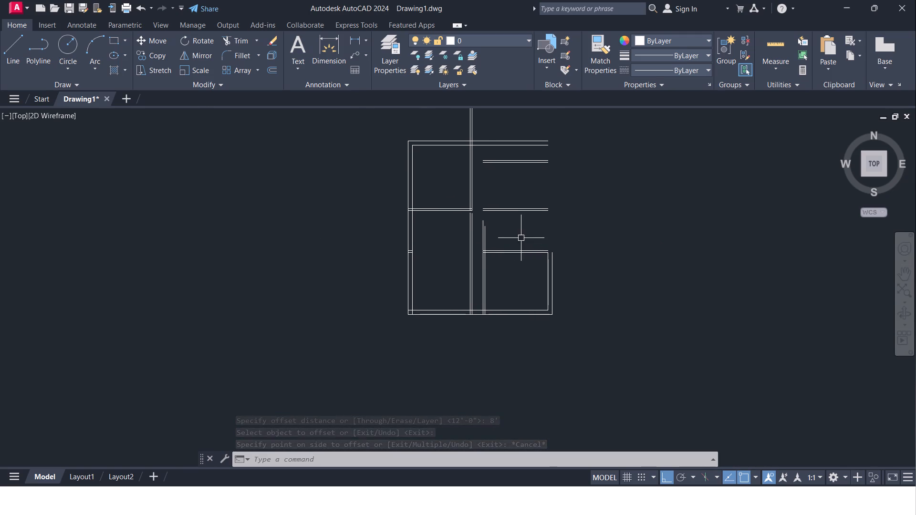
{"action": "scroll", "coordinate": [521, 238], "scroll_direction": "down", "scroll_amount": 1}
{"action": "middle_click_drag", "start_coordinate": [521, 238], "coordinate": [499, 230]}
{"action": "left_click", "coordinate": [413, 108]}
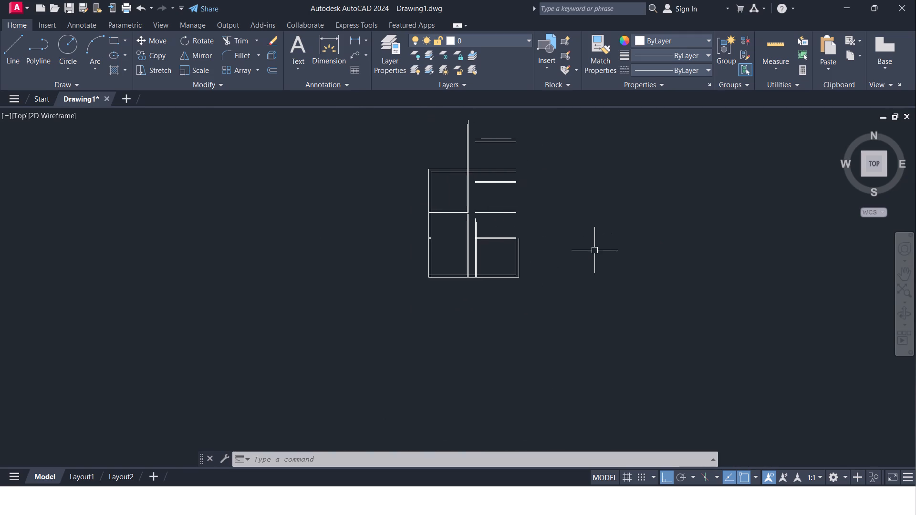
{"action": "left_click", "coordinate": [395, 120]}
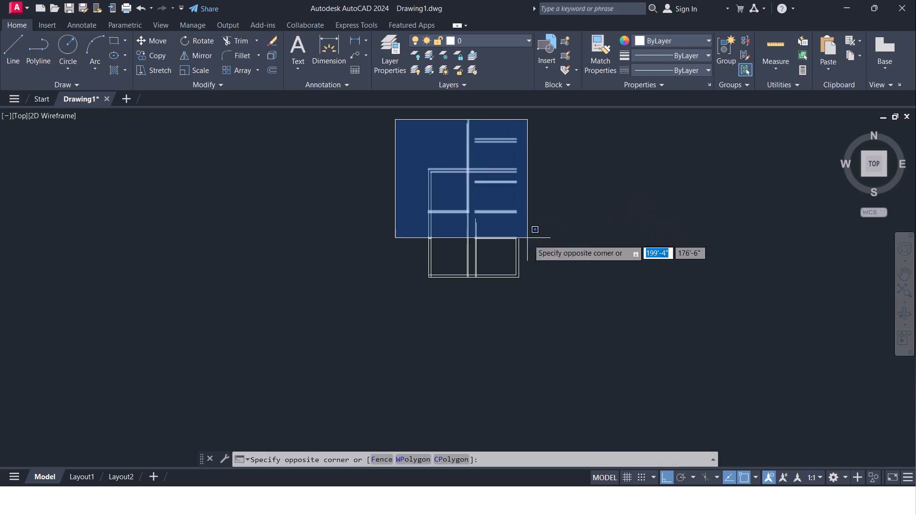
{"action": "left_click", "coordinate": [558, 295]}
{"action": "key", "text": "Delete"}
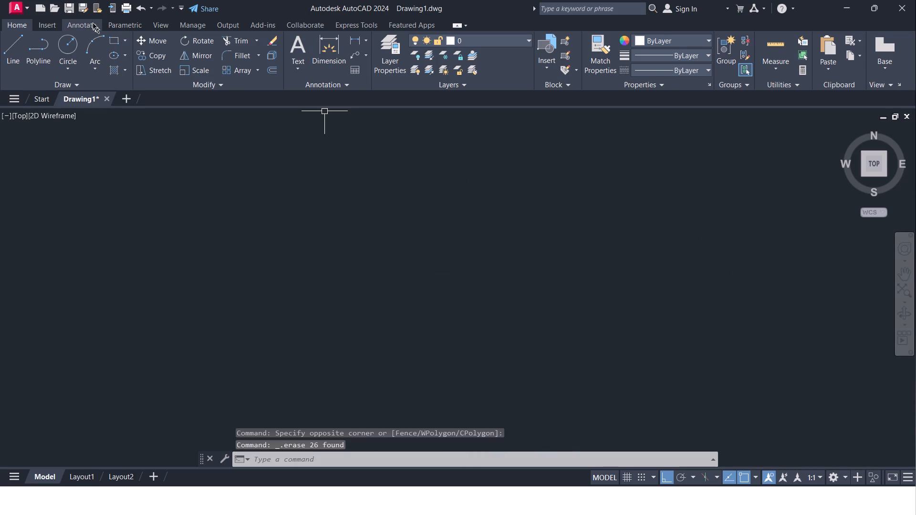
Draw a closed rectangular room outline from lines, 12' wide and 11' high.
{"action": "left_click", "coordinate": [19, 46]}
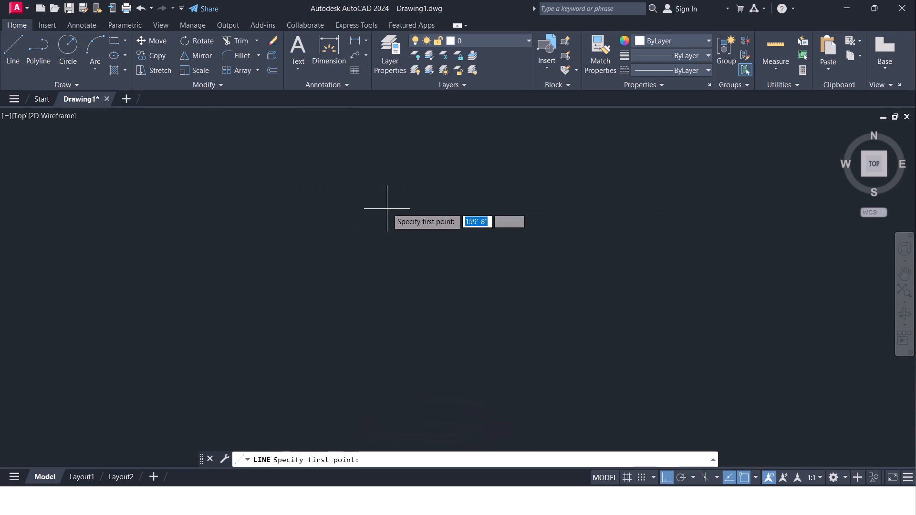
{"action": "left_click", "coordinate": [413, 192]}
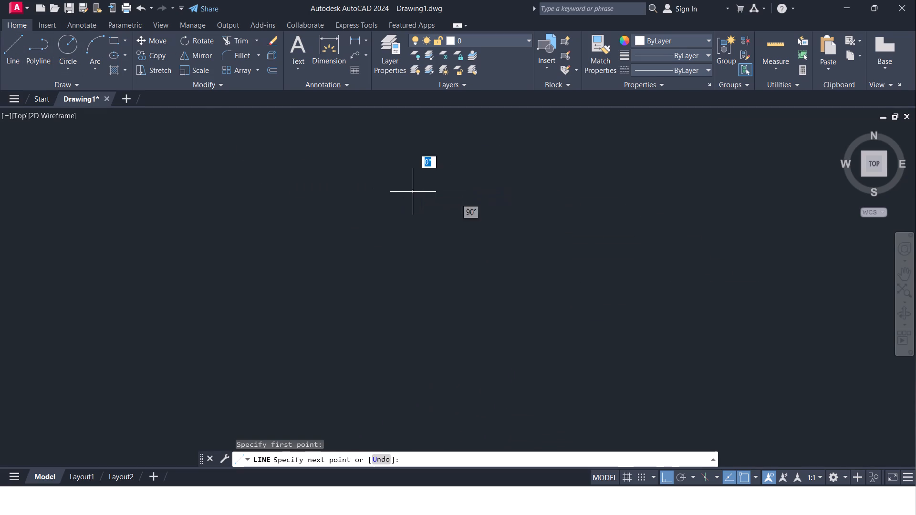
{"action": "type", "text": "12'"}
{"action": "key", "text": "Return"}
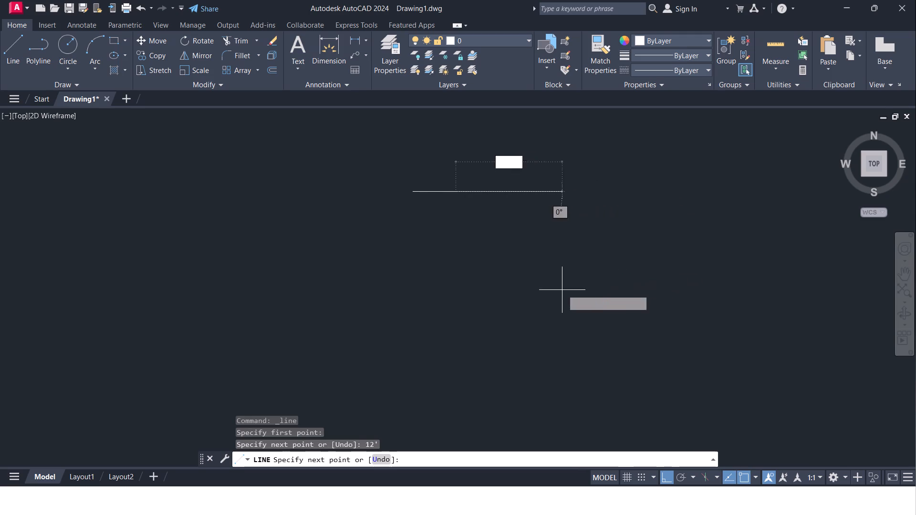
{"action": "type", "text": "11'"}
{"action": "key", "text": "Return"}
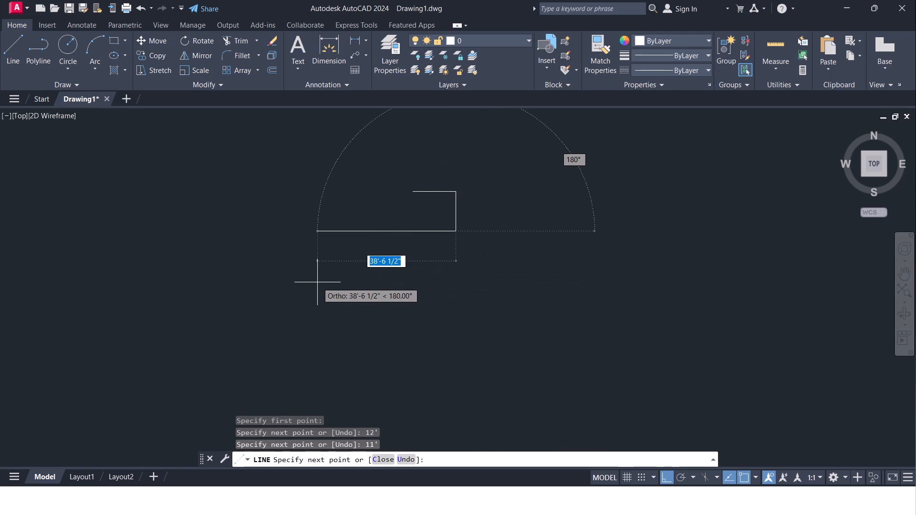
{"action": "type", "text": "12'"}
{"action": "key", "text": "Return"}
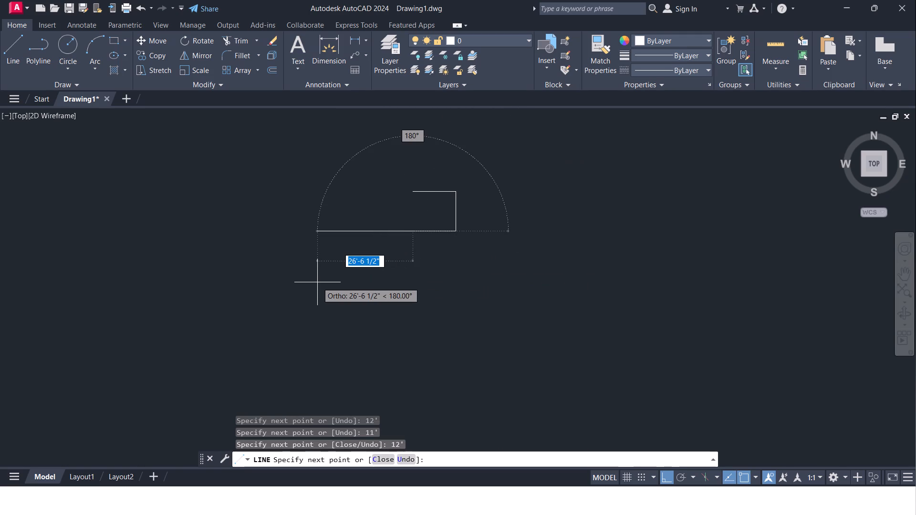
{"action": "scroll", "coordinate": [406, 186], "scroll_direction": "up", "scroll_amount": 4}
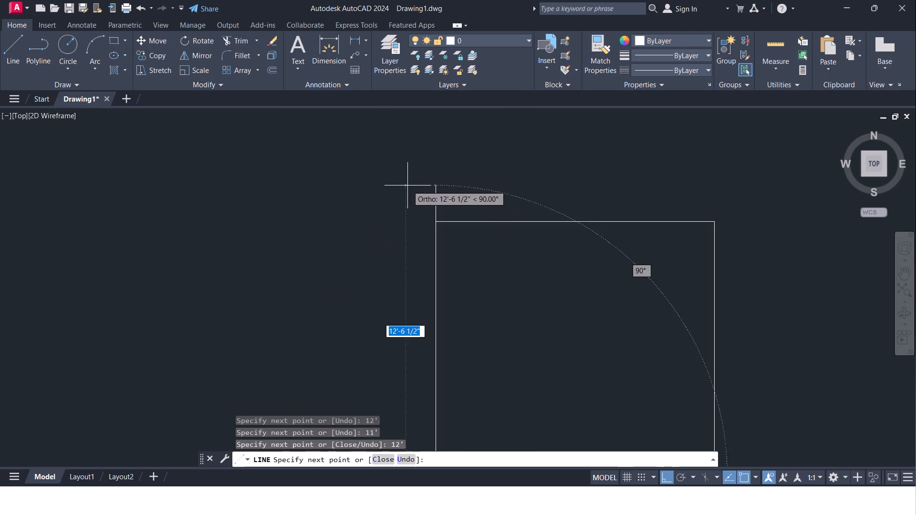
{"action": "left_click", "coordinate": [434, 223]}
{"action": "key", "text": "Escape"}
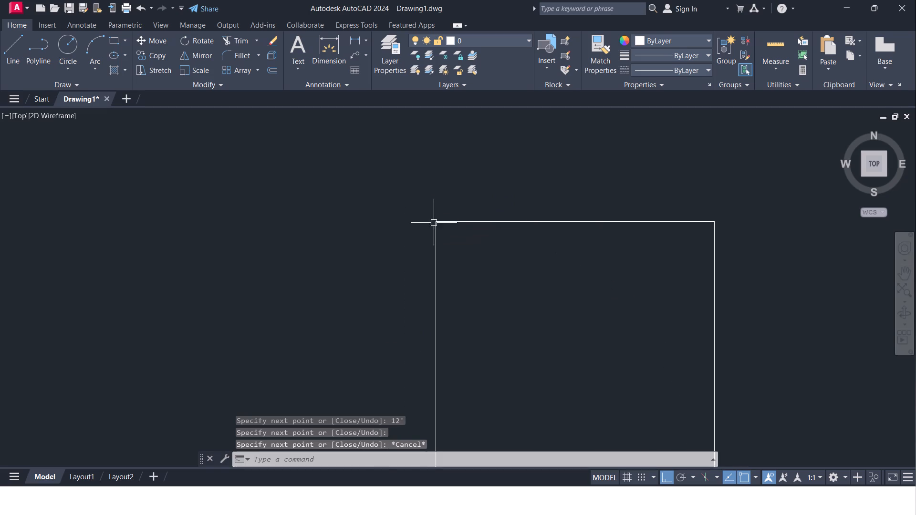
Offset the room's top and right wall lines 9" outward.
{"action": "scroll", "coordinate": [462, 259], "scroll_direction": "down", "scroll_amount": 2}
{"action": "middle_click_drag", "start_coordinate": [462, 259], "coordinate": [432, 184]}
{"action": "scroll", "coordinate": [433, 184], "scroll_direction": "up", "scroll_amount": 1}
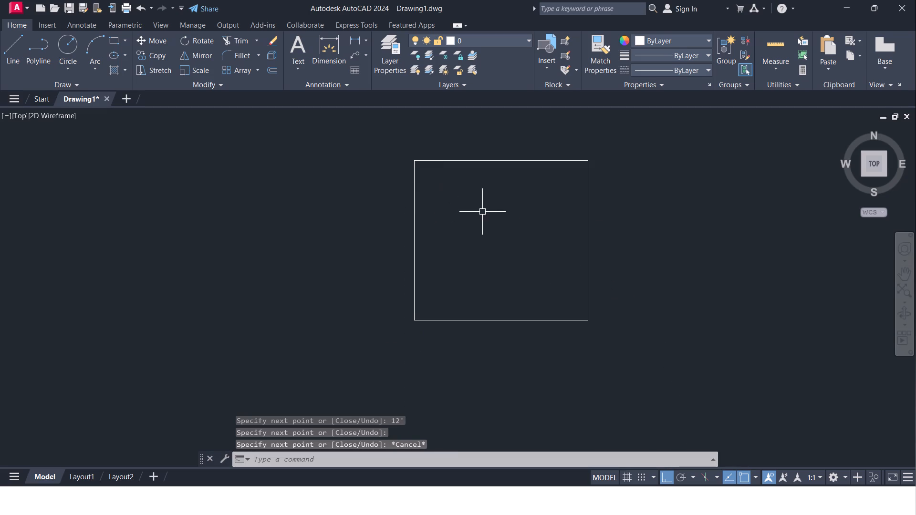
{"action": "middle_click_drag", "start_coordinate": [483, 212], "coordinate": [468, 192]}
{"action": "middle_click_drag", "start_coordinate": [487, 199], "coordinate": [493, 224]}
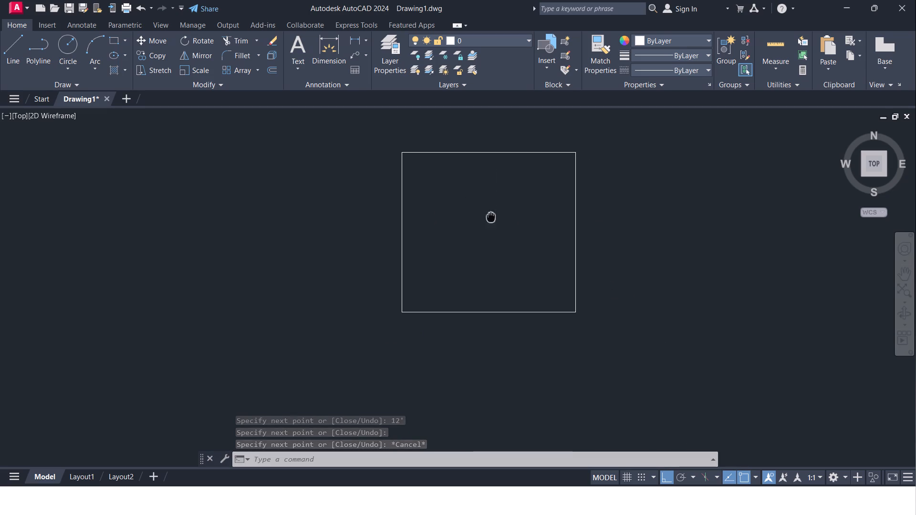
{"action": "middle_click_drag", "start_coordinate": [493, 224], "coordinate": [497, 237]}
{"action": "key", "text": "o"}
{"action": "key", "text": "Return"}
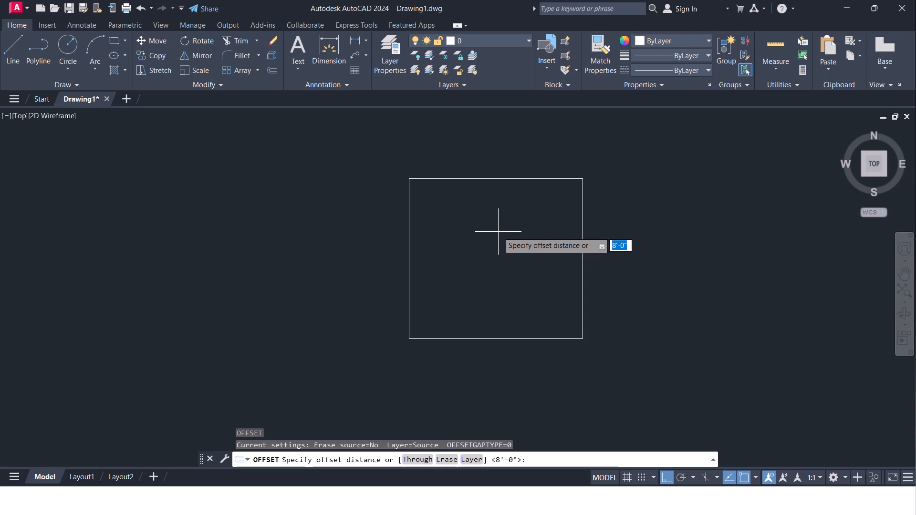
{"action": "key", "text": "9"}
{"action": "key", "text": "shift+quotedbl"}
{"action": "key", "text": "Return"}
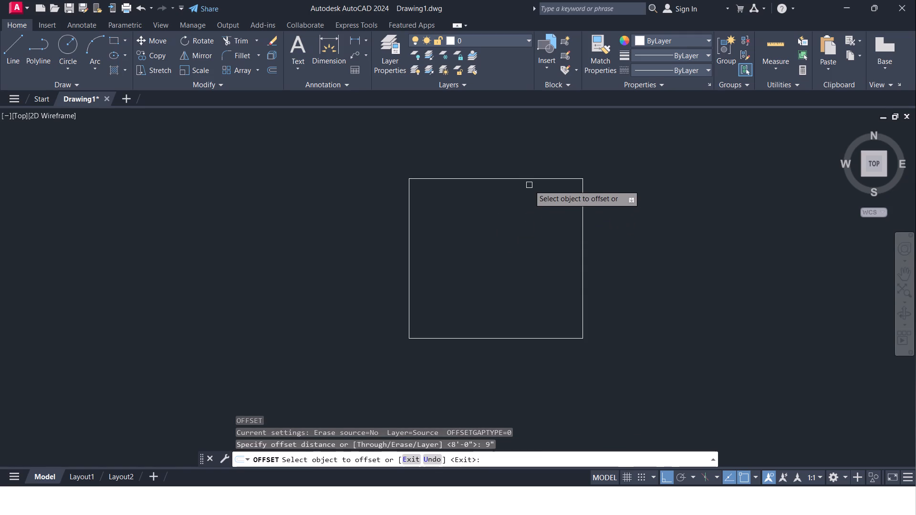
{"action": "left_click", "coordinate": [529, 180]}
{"action": "left_click", "coordinate": [531, 156]}
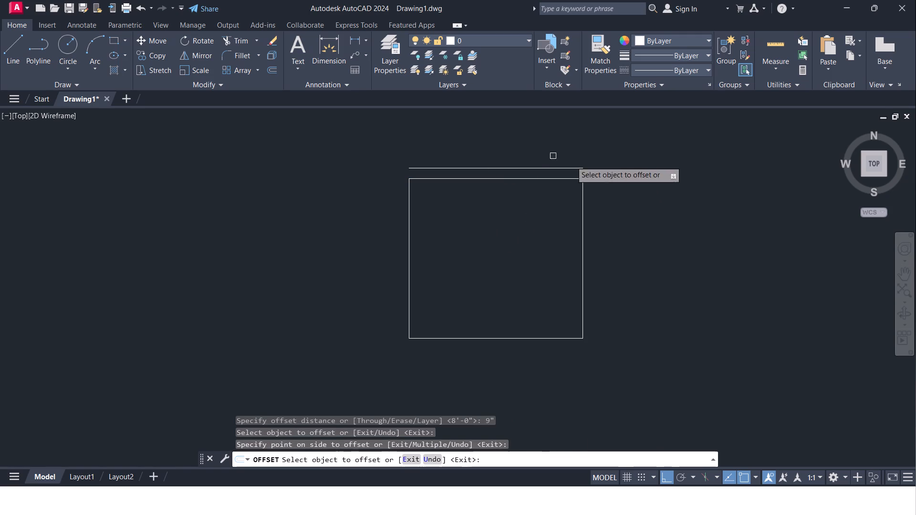
{"action": "left_click", "coordinate": [583, 261]}
{"action": "left_click", "coordinate": [653, 255]}
{"action": "middle_click_drag", "start_coordinate": [535, 284], "coordinate": [565, 227]}
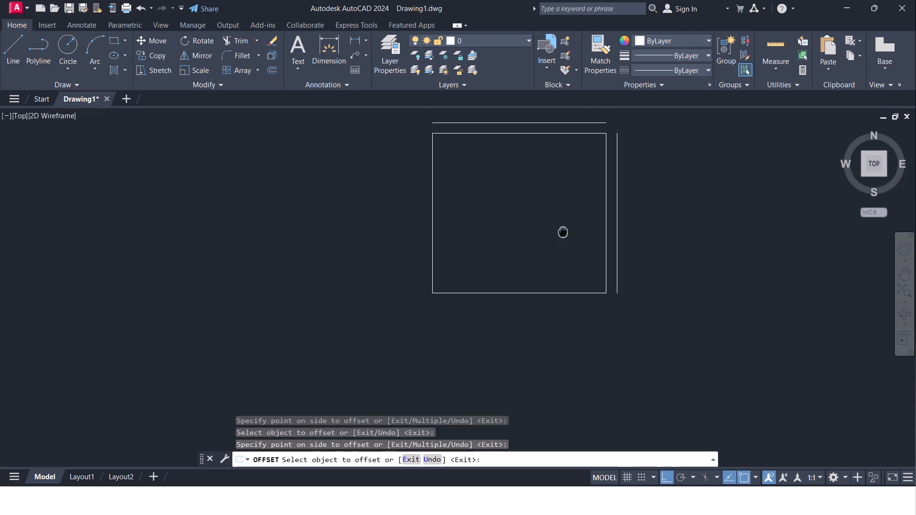
{"action": "middle_click_drag", "start_coordinate": [565, 227], "coordinate": [566, 227]}
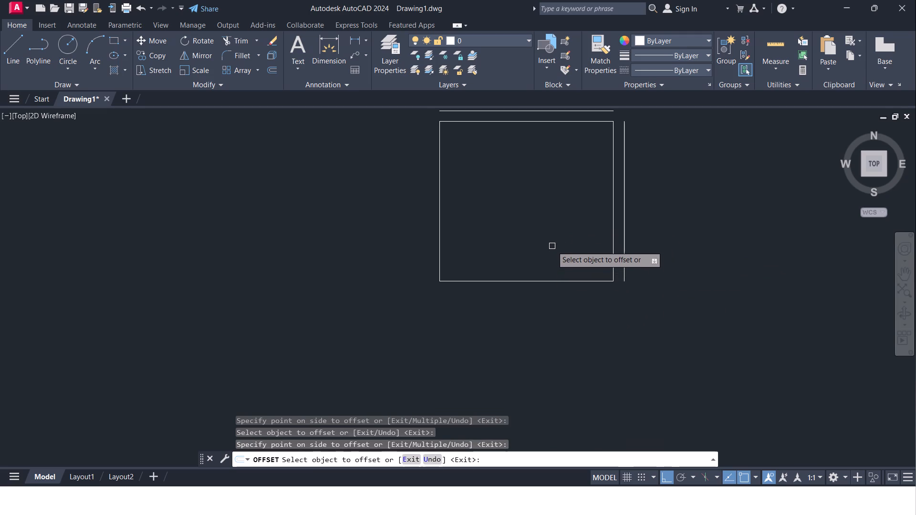
{"action": "middle_click_drag", "start_coordinate": [527, 210], "coordinate": [530, 244]}
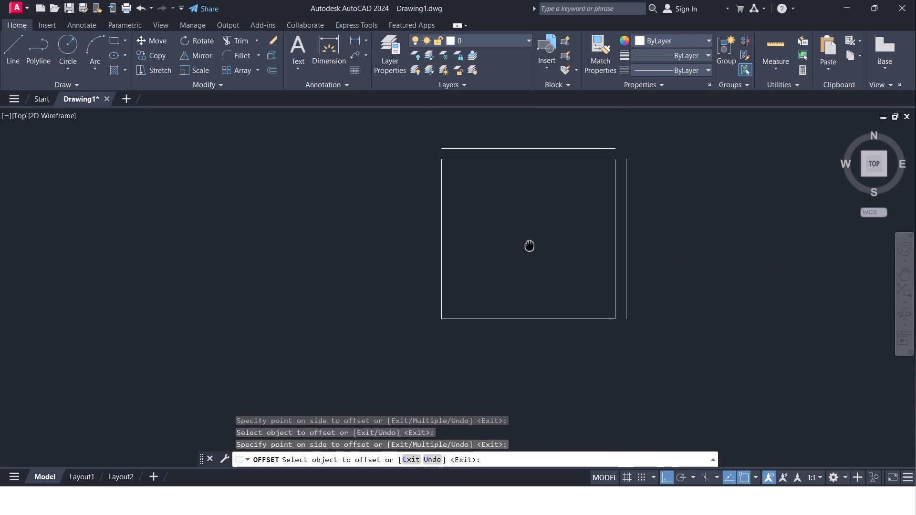
{"action": "middle_click_drag", "start_coordinate": [530, 244], "coordinate": [531, 243]}
{"action": "key", "text": "Escape"}
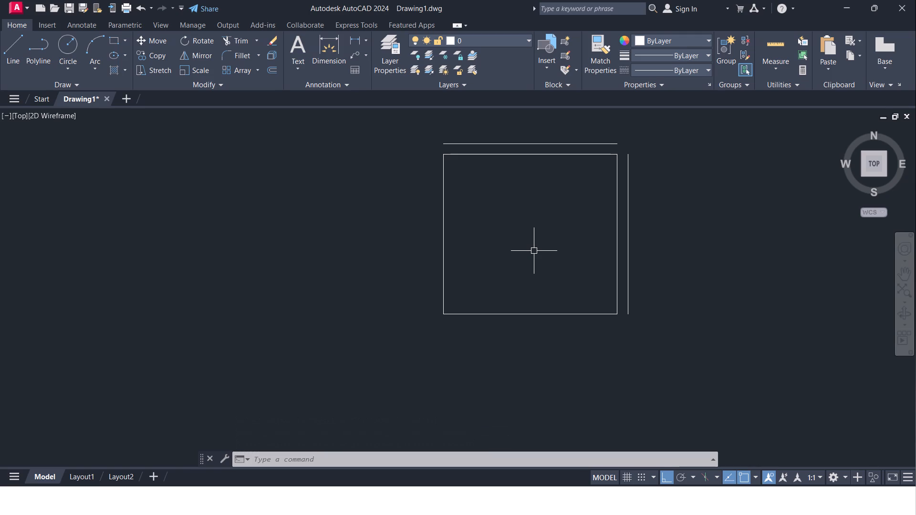
Offset the room's bottom wall line 9" downward, outside the room.
{"action": "middle_click_drag", "start_coordinate": [534, 251], "coordinate": [531, 219]}
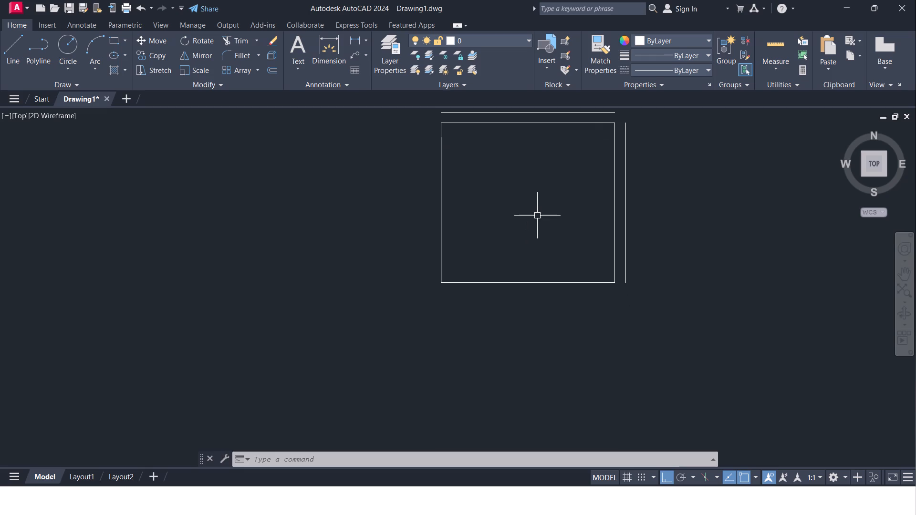
{"action": "key", "text": "Return"}
{"action": "key", "text": "Return"}
{"action": "key", "text": "4"}
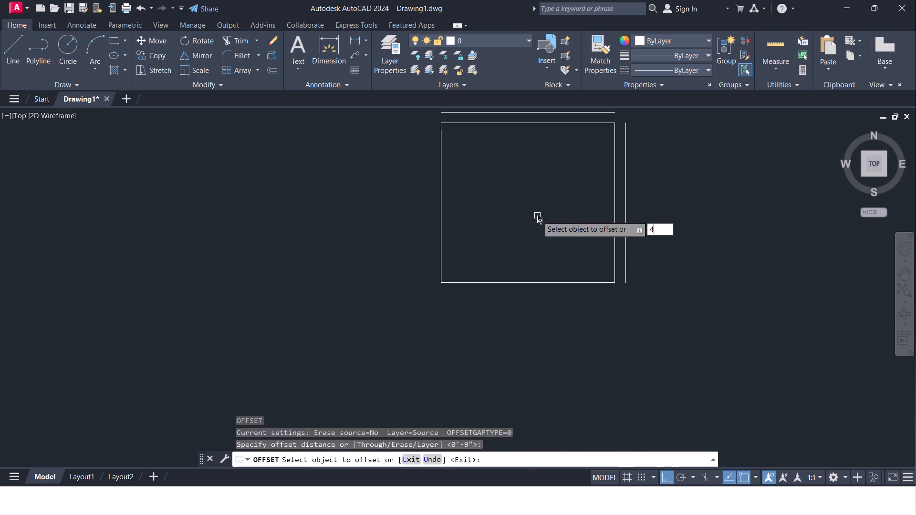
{"action": "key", "text": "shift+quotedbl"}
{"action": "key", "text": "Return"}
{"action": "left_click", "coordinate": [536, 279]}
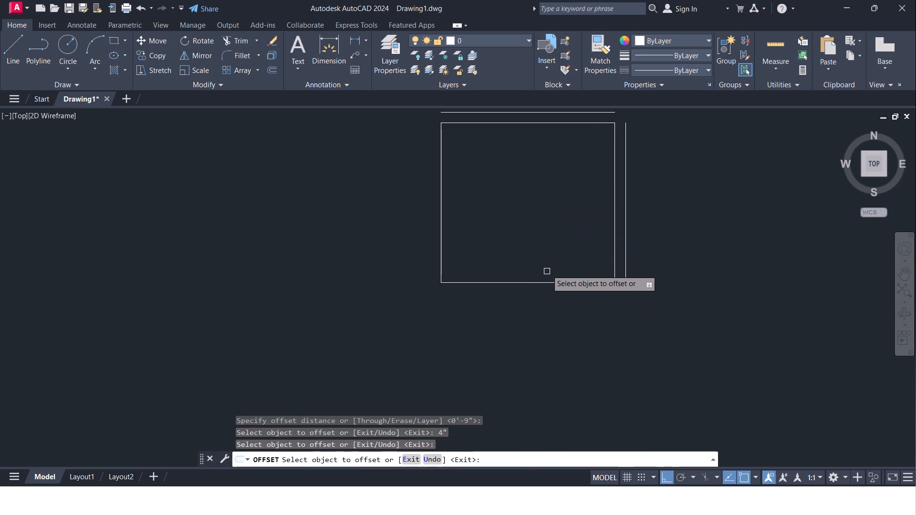
{"action": "left_click", "coordinate": [547, 282]}
{"action": "left_click", "coordinate": [558, 322]}
{"action": "middle_click_drag", "start_coordinate": [556, 319], "coordinate": [543, 271]}
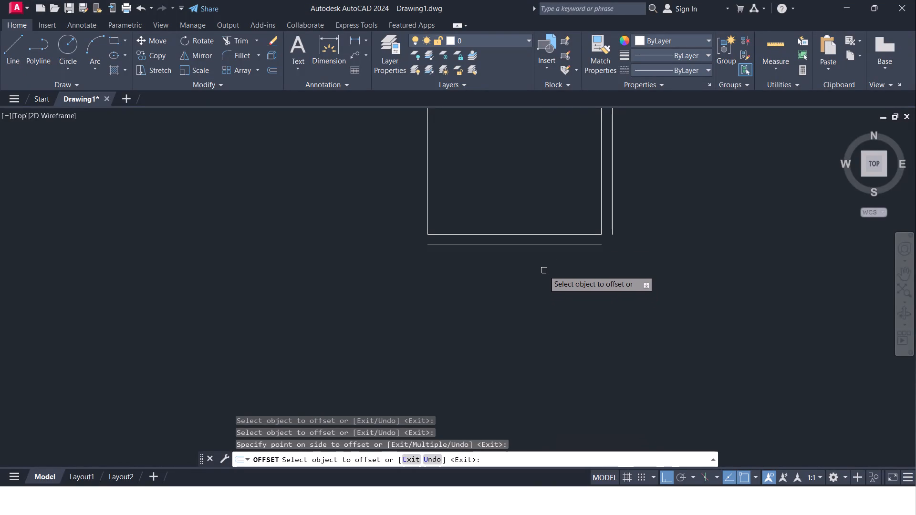
{"action": "key", "text": "o"}
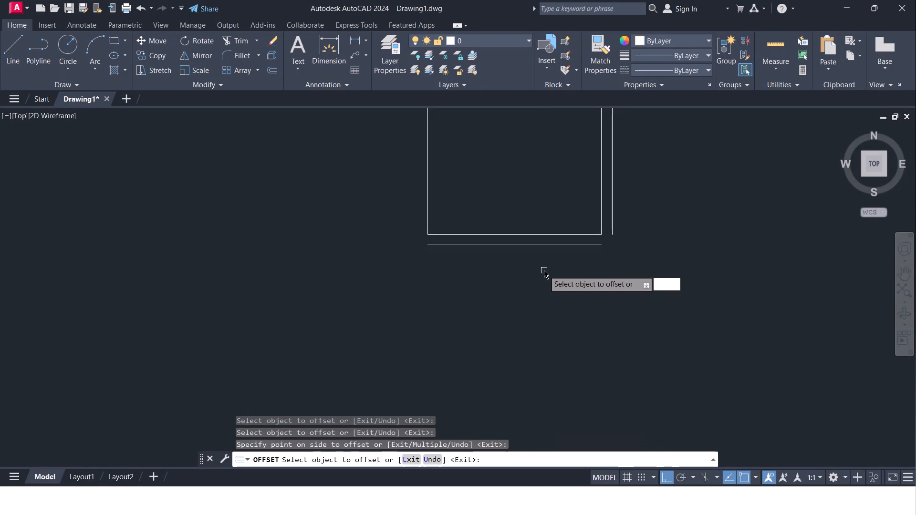
{"action": "key", "text": "Escape"}
Offset the outer line of the room's bottom wall 8' downward.
{"action": "key", "text": "o"}
{"action": "key", "text": "Return"}
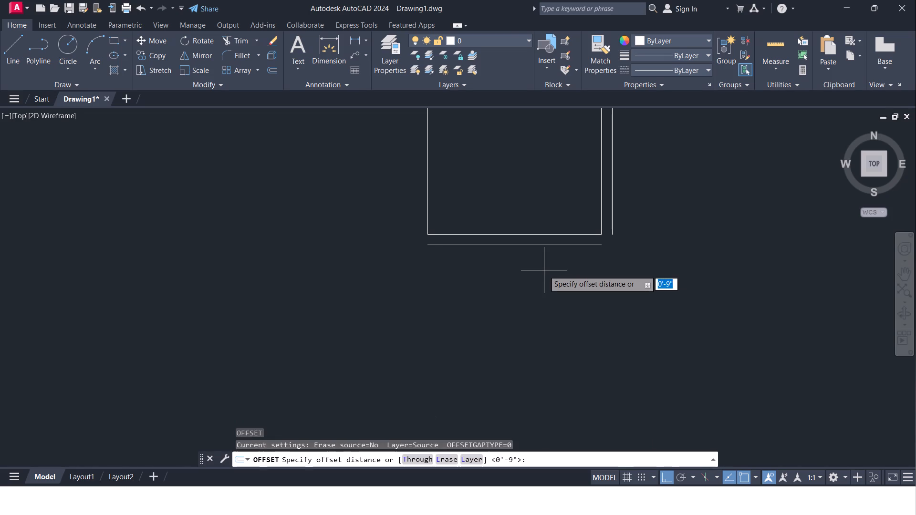
{"action": "type", "text": "8'"}
{"action": "key", "text": "Return"}
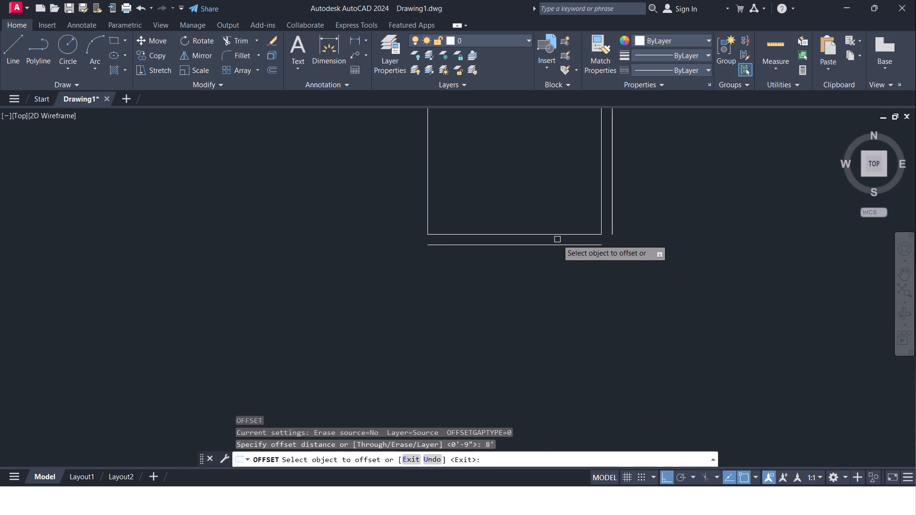
{"action": "left_click", "coordinate": [558, 246]}
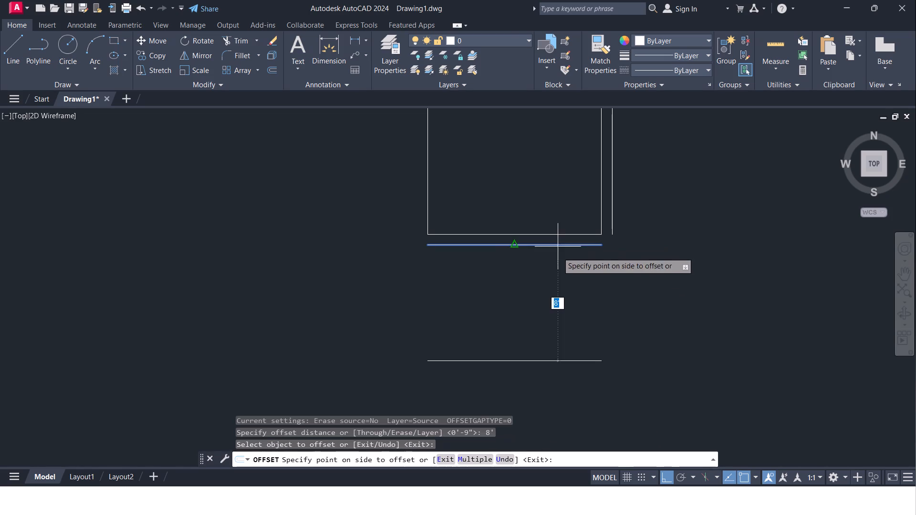
{"action": "left_click", "coordinate": [548, 331]}
{"action": "middle_click_drag", "start_coordinate": [548, 330], "coordinate": [550, 316]}
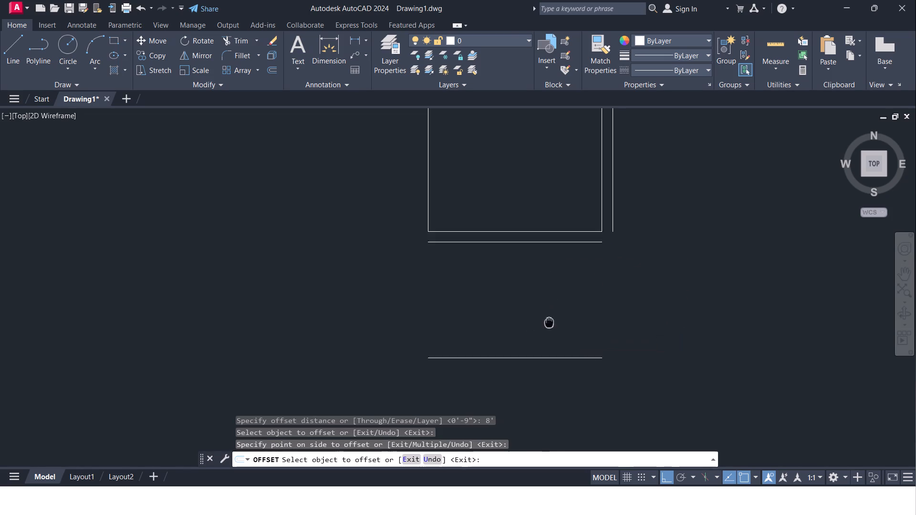
{"action": "middle_click_drag", "start_coordinate": [550, 316], "coordinate": [549, 267]}
{"action": "key", "text": "Return"}
Offset the lowest horizontal line 4" downward to form a partition wall below the room.
{"action": "key", "text": "Return"}
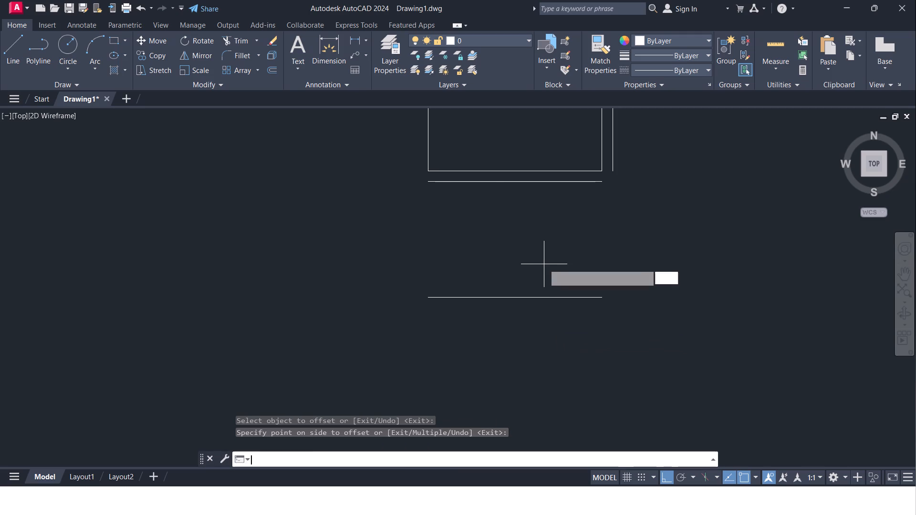
{"action": "key", "text": "9"}
{"action": "key", "text": "BackSpace"}
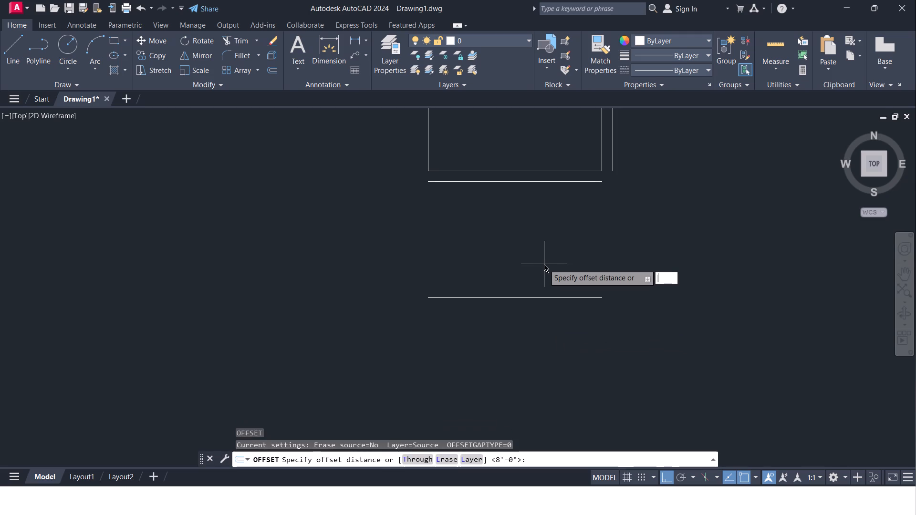
{"action": "type", "text": "4\""}
{"action": "key", "text": "Return"}
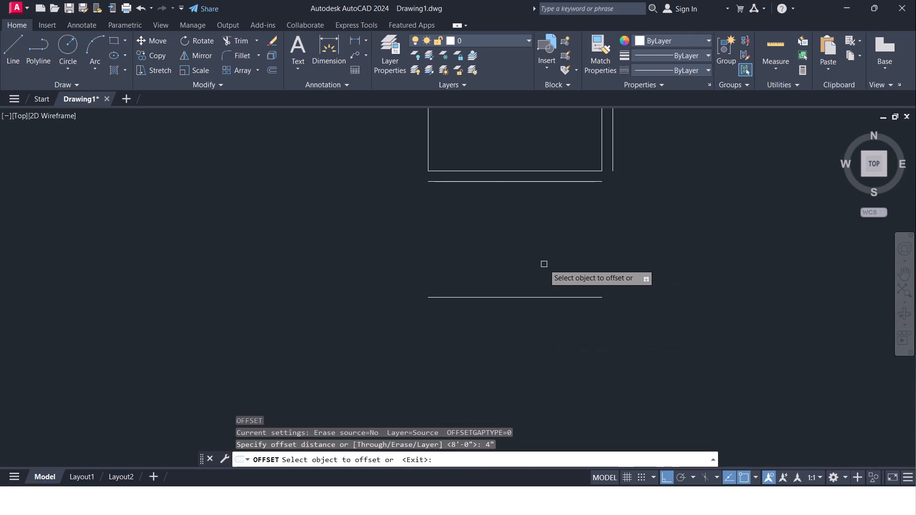
{"action": "left_click", "coordinate": [551, 298]}
{"action": "left_click", "coordinate": [553, 324]}
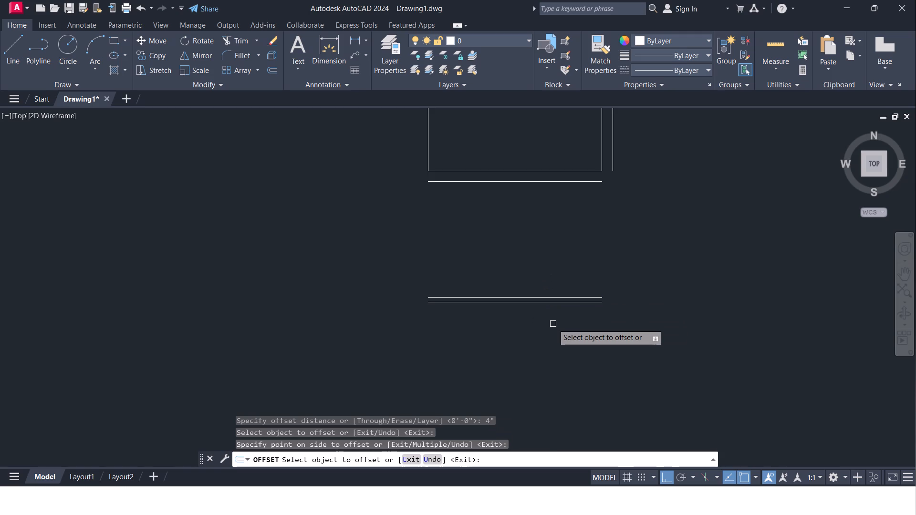
{"action": "middle_click_drag", "start_coordinate": [553, 329], "coordinate": [554, 337]}
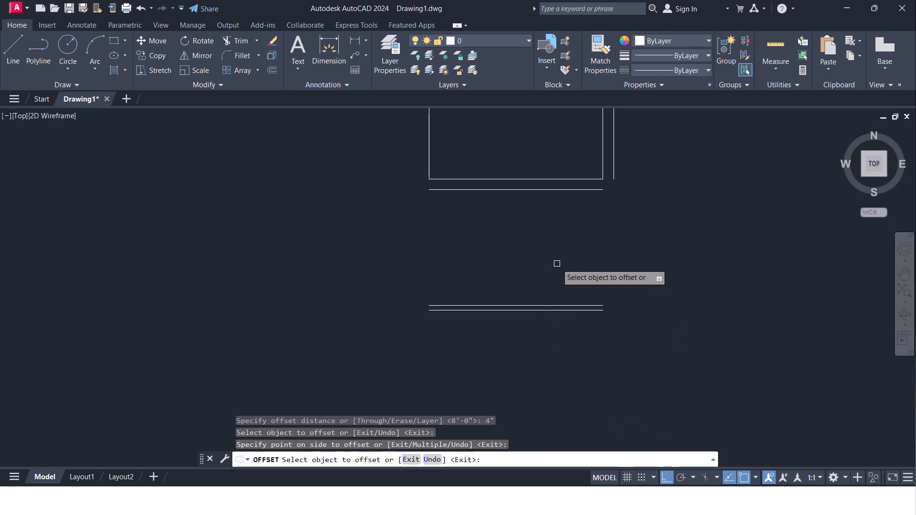
{"action": "middle_click_drag", "start_coordinate": [557, 264], "coordinate": [557, 238]}
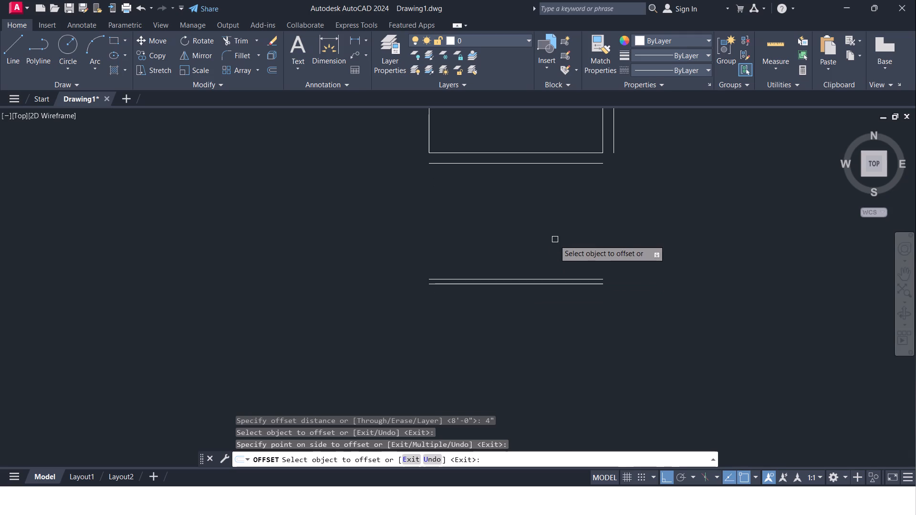
{"action": "key", "text": "Return"}
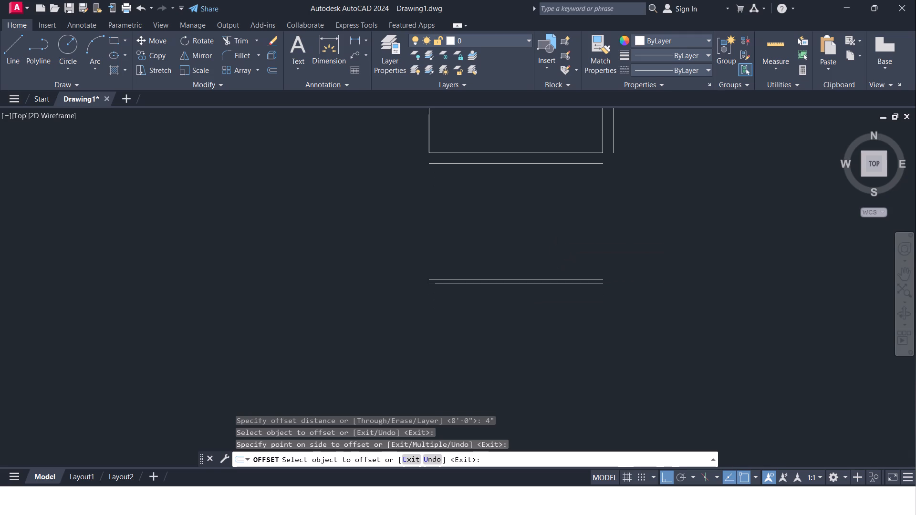
Offset the lower line of the 4" partition 7' downward.
{"action": "key", "text": "Return"}
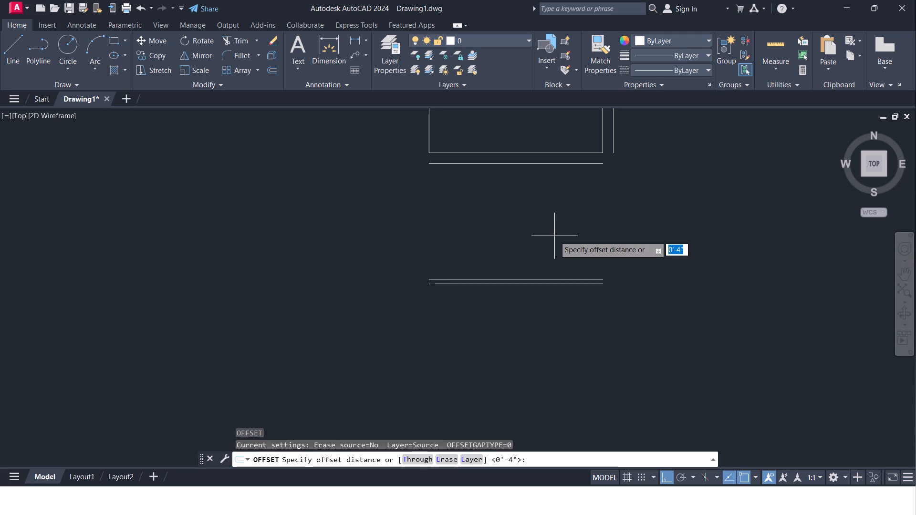
{"action": "key", "text": "7"}
{"action": "key", "text": "apostrophe"}
{"action": "key", "text": "Return"}
{"action": "left_click", "coordinate": [560, 286]}
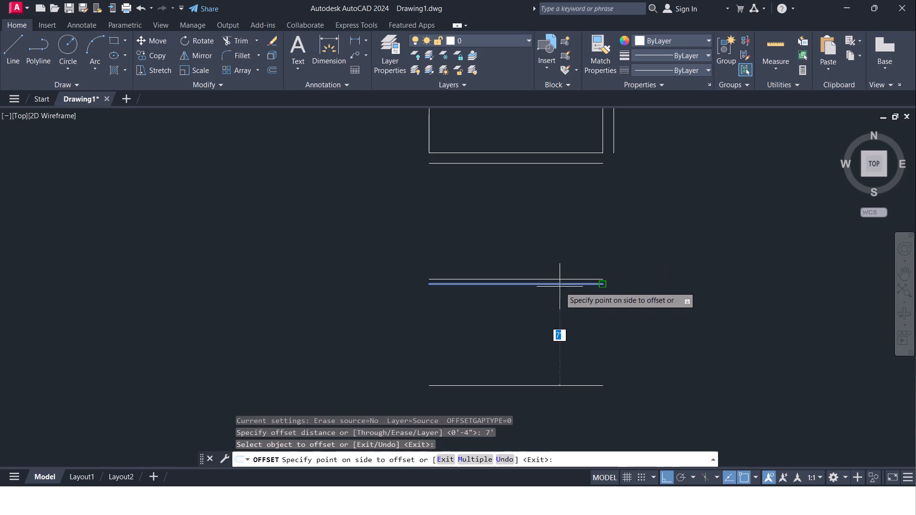
{"action": "left_click", "coordinate": [563, 318]}
{"action": "middle_click_drag", "start_coordinate": [564, 320], "coordinate": [567, 245]}
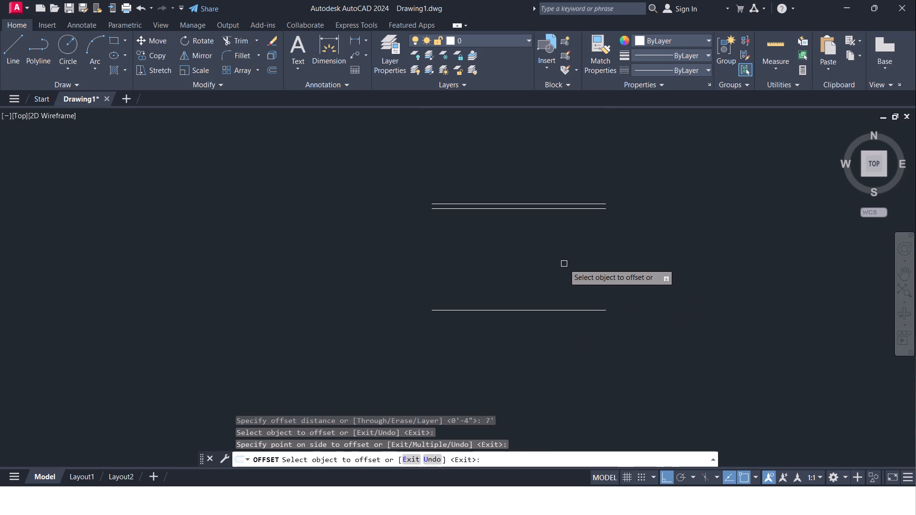
{"action": "key", "text": "Return"}
Offset the new lowest horizontal line 4" downward to form a second partition wall.
{"action": "key", "text": "Return"}
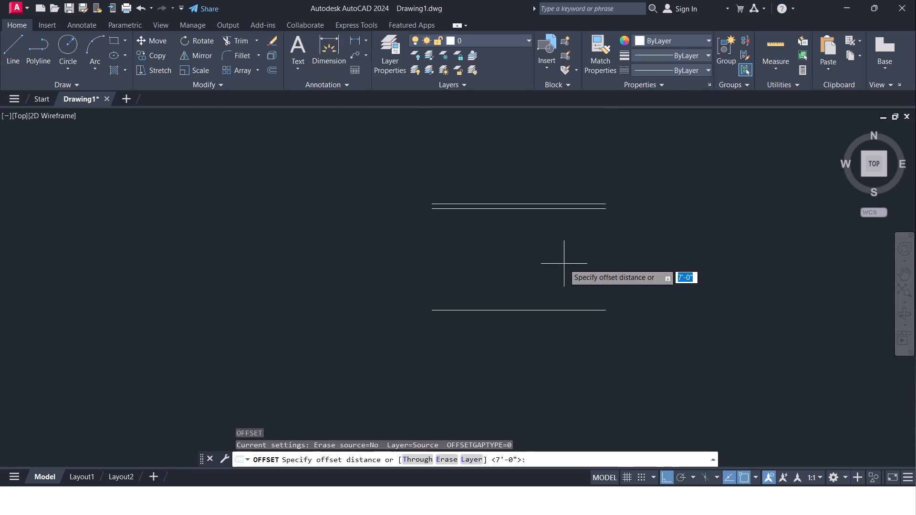
{"action": "key", "text": "4"}
{"action": "key", "text": "shift+quotedbl"}
{"action": "key", "text": "Return"}
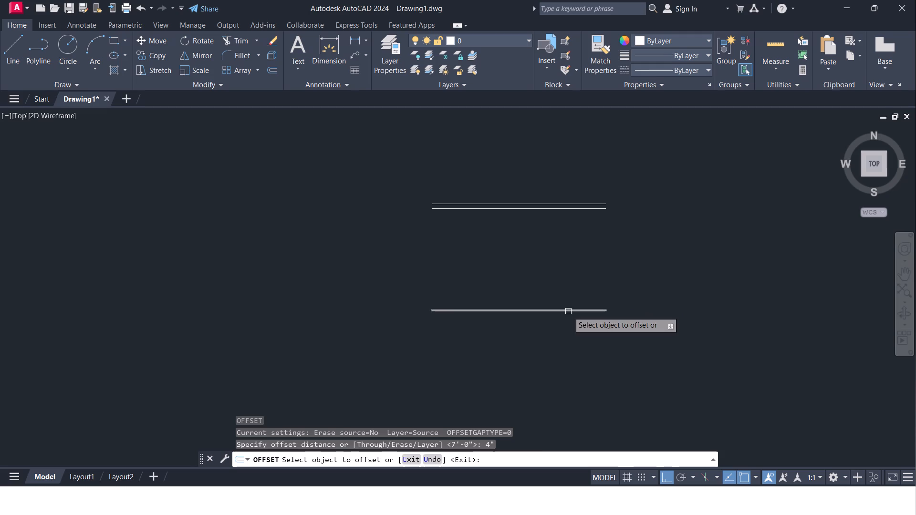
{"action": "left_click", "coordinate": [568, 311]}
{"action": "left_click", "coordinate": [567, 339]}
{"action": "scroll", "coordinate": [553, 272], "scroll_direction": "down", "scroll_amount": 2}
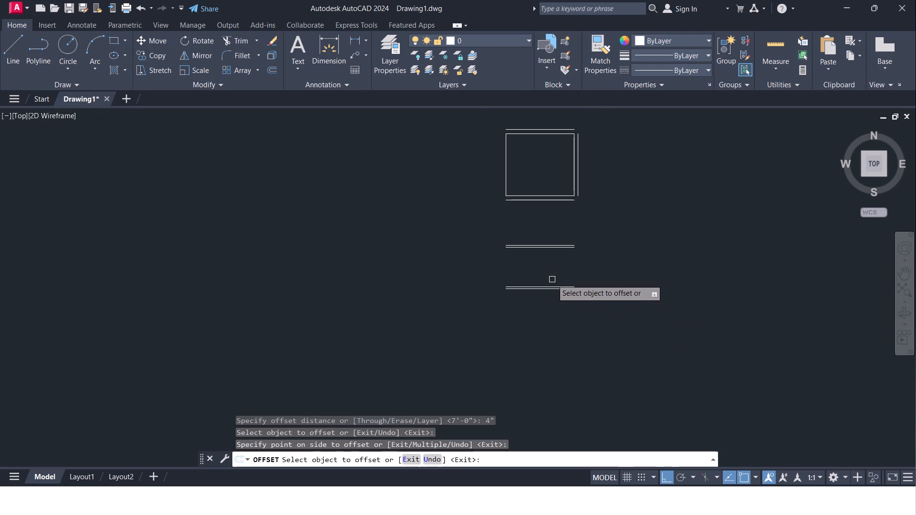
{"action": "middle_click", "coordinate": [552, 279]}
{"action": "key", "text": "Escape"}
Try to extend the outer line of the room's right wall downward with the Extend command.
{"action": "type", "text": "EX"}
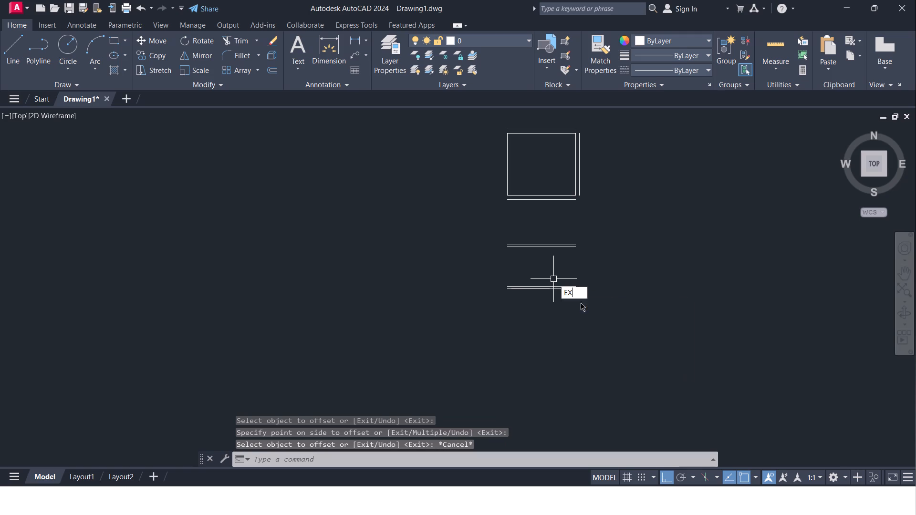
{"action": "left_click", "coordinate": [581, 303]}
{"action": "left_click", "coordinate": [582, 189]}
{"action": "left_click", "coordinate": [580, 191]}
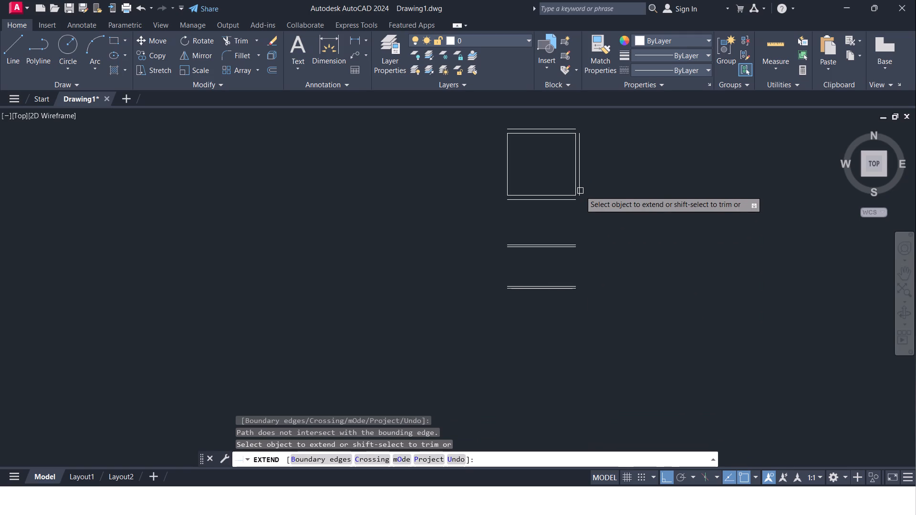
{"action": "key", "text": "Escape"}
Stretch the lower end of the right wall's outer line straight down to just below the second 4" partition.
{"action": "left_click", "coordinate": [580, 189]}
{"action": "left_click", "coordinate": [577, 196]}
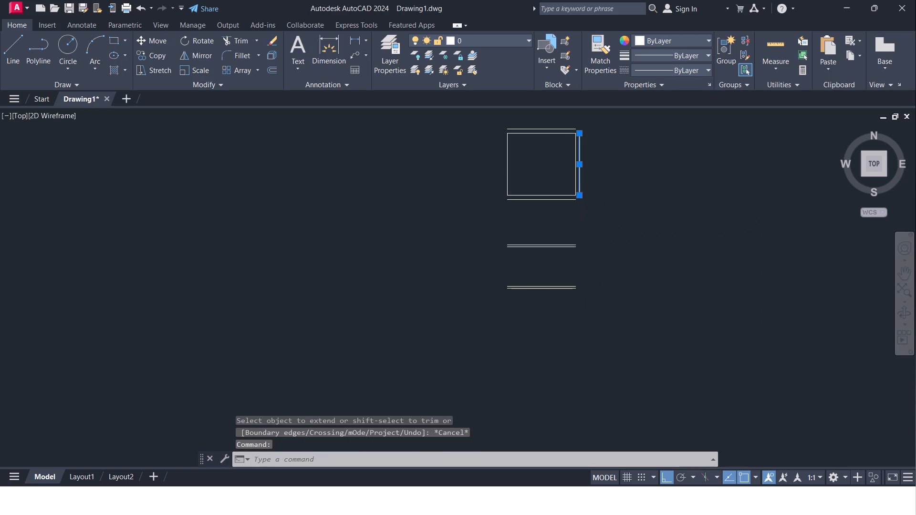
{"action": "key", "text": "Escape"}
{"action": "scroll", "coordinate": [586, 204], "scroll_direction": "up", "scroll_amount": 2}
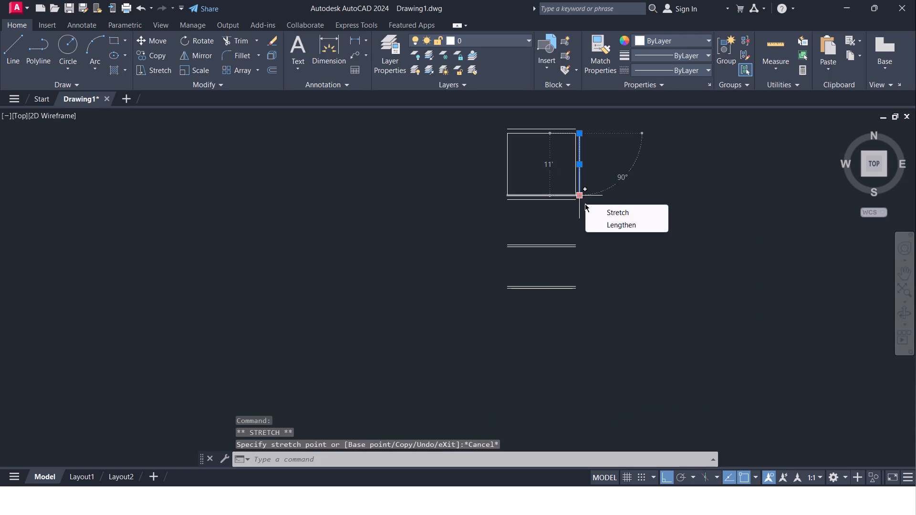
{"action": "scroll", "coordinate": [585, 204], "scroll_direction": "up", "scroll_amount": 1}
{"action": "key", "text": "Escape"}
{"action": "scroll", "coordinate": [606, 192], "scroll_direction": "up", "scroll_amount": 2}
{"action": "left_click", "coordinate": [534, 190]}
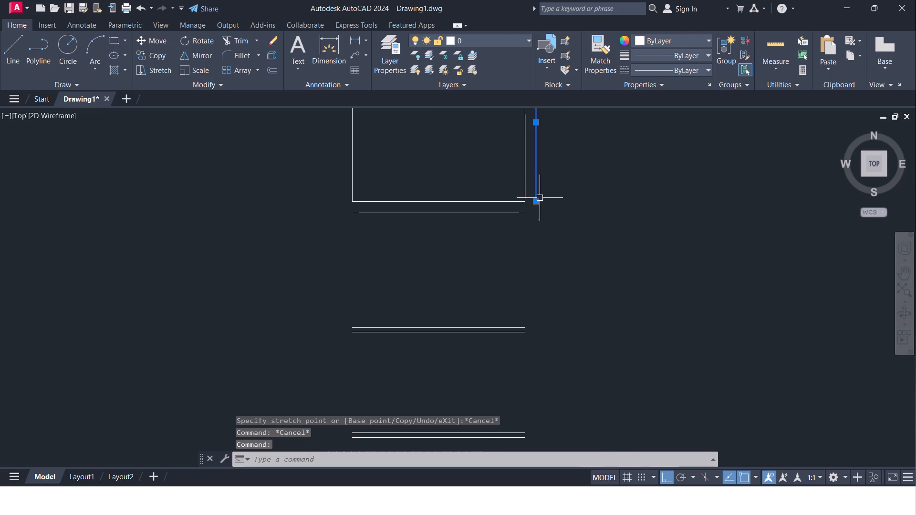
{"action": "left_click_drag", "start_coordinate": [537, 204], "coordinate": [539, 212]}
{"action": "middle_click_drag", "start_coordinate": [537, 238], "coordinate": [539, 160]}
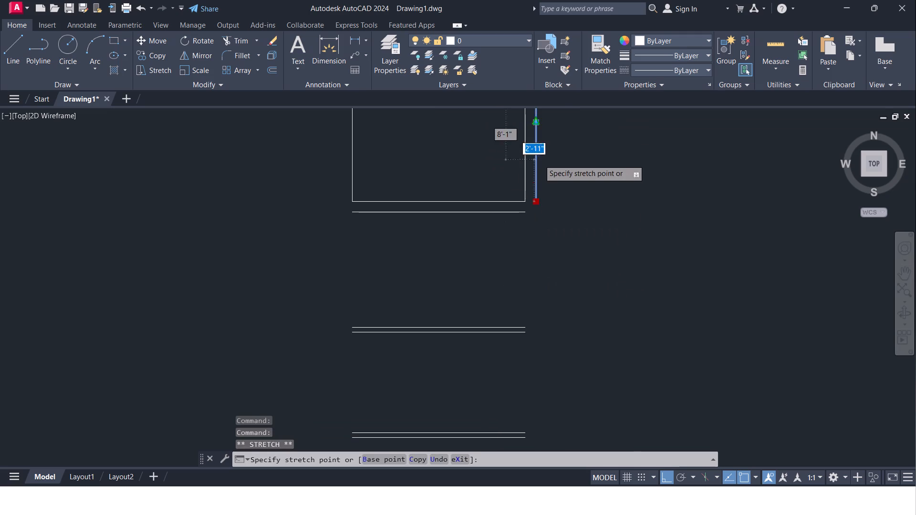
{"action": "middle_click_drag", "start_coordinate": [539, 160], "coordinate": [536, 169]}
{"action": "middle_click_drag", "start_coordinate": [524, 260], "coordinate": [538, 140]}
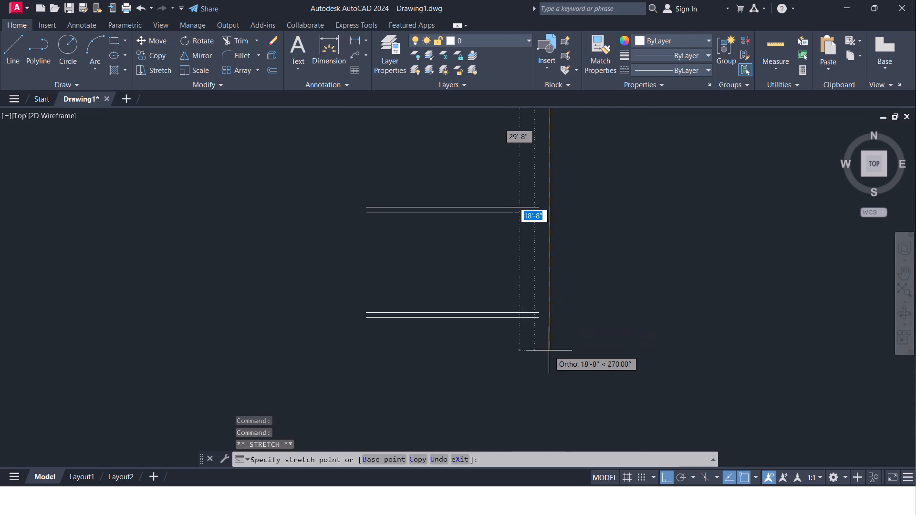
{"action": "left_click", "coordinate": [552, 333]}
{"action": "key", "text": "Escape"}
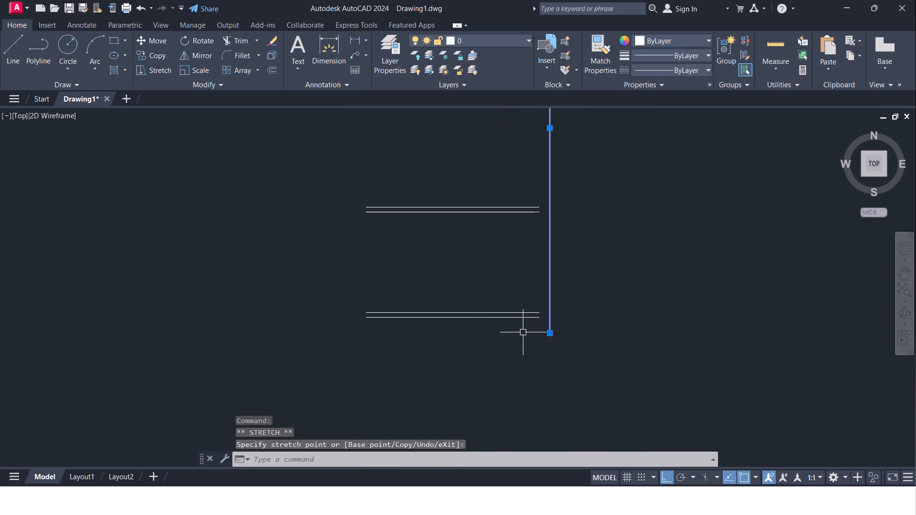
{"action": "scroll", "coordinate": [518, 335], "scroll_direction": "up", "scroll_amount": 1}
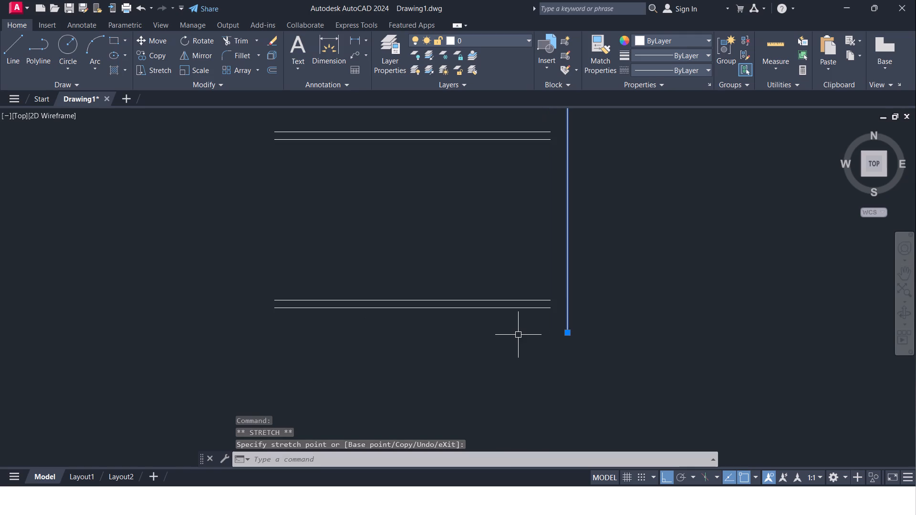
{"action": "middle_click_drag", "start_coordinate": [518, 335], "coordinate": [510, 339]}
{"action": "key", "text": "Escape"}
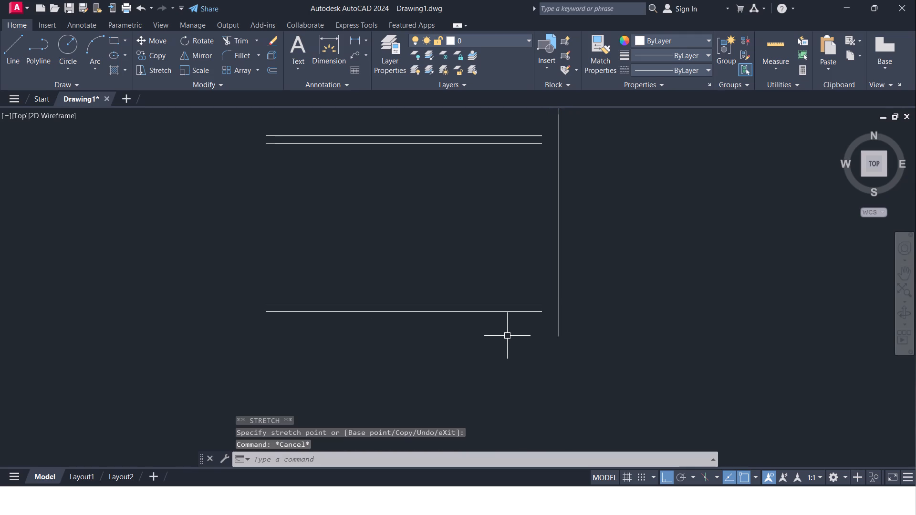
{"action": "key", "text": "Escape"}
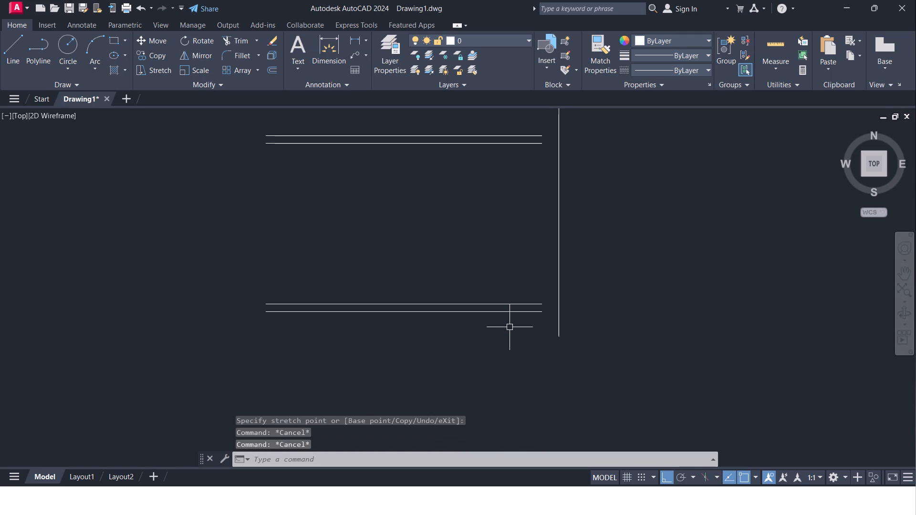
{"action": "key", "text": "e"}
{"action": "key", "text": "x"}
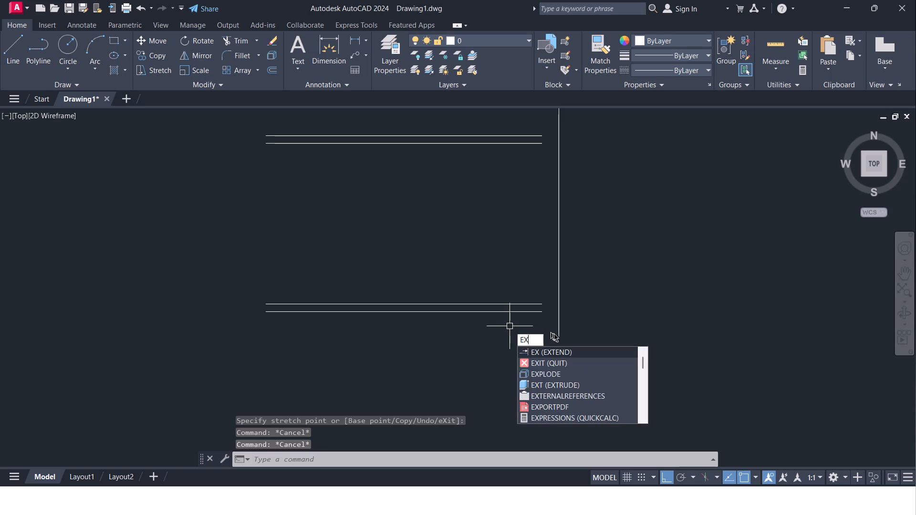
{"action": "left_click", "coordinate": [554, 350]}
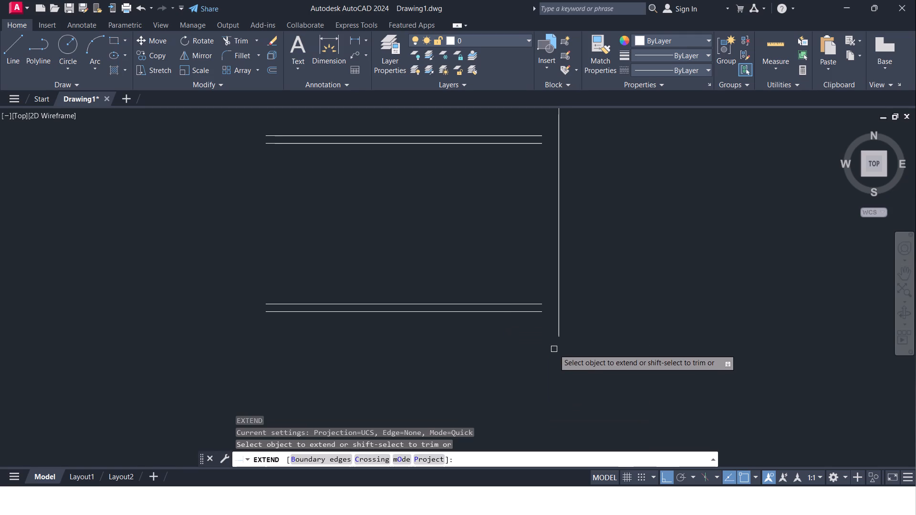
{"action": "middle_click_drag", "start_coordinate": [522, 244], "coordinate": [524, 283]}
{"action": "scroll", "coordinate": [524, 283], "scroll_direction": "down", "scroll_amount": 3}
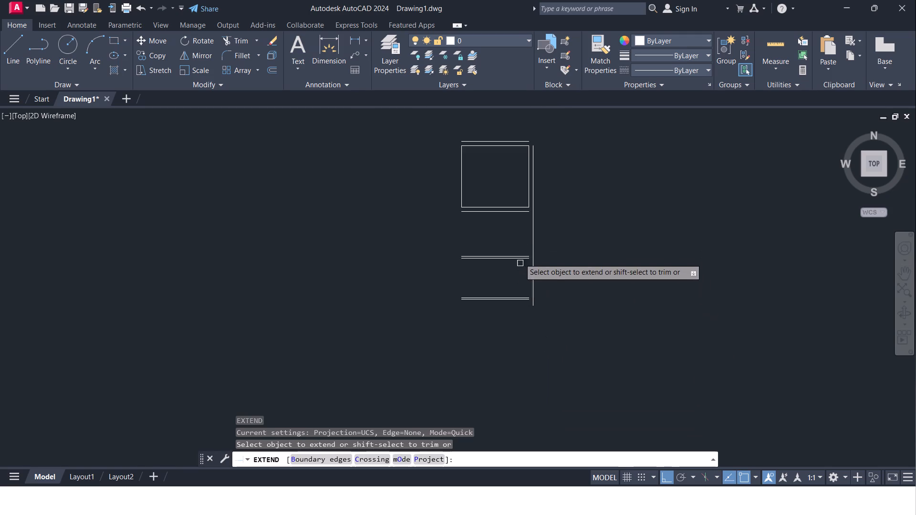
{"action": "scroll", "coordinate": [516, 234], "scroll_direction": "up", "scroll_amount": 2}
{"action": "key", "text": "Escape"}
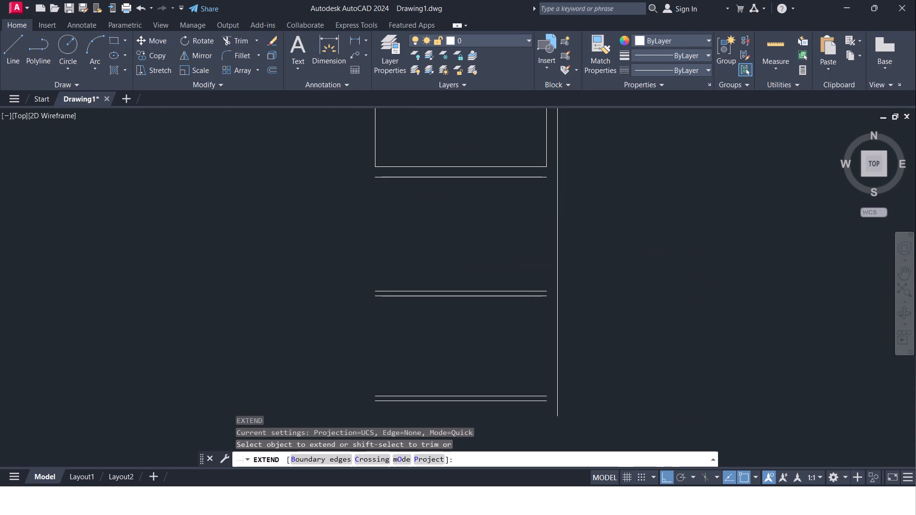
Extend the inner line of the room's right wall down to the upper line of the second 4" partition.
{"action": "type", "text": "EX"}
{"action": "left_click", "coordinate": [560, 257]}
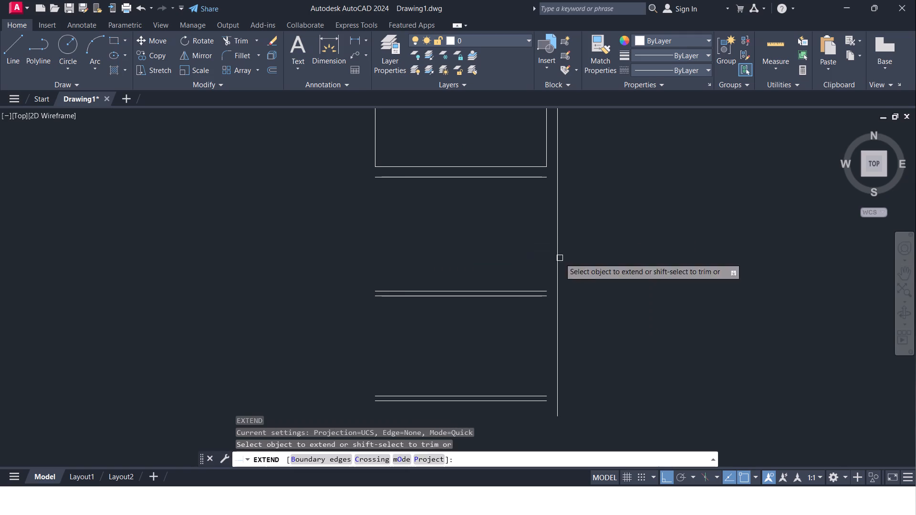
{"action": "left_click", "coordinate": [546, 150]}
{"action": "left_click", "coordinate": [546, 161]}
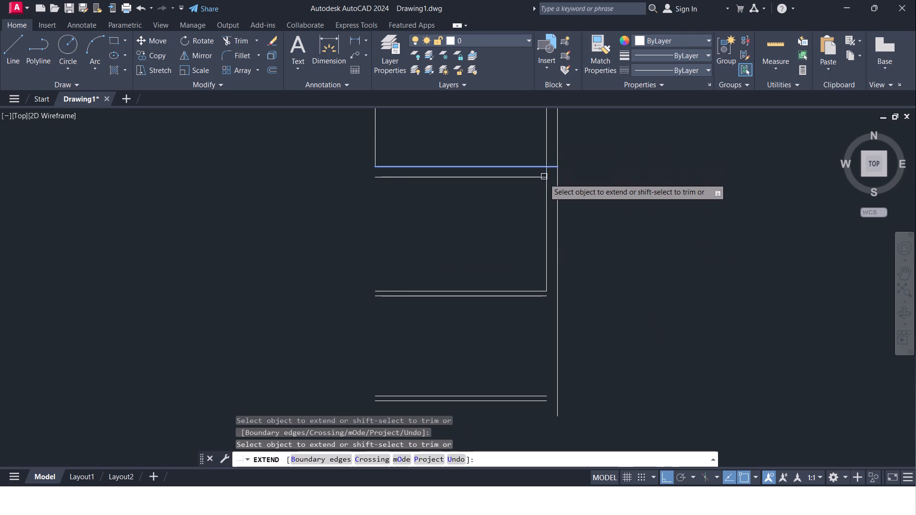
{"action": "left_click", "coordinate": [543, 223]}
{"action": "left_click", "coordinate": [546, 230]}
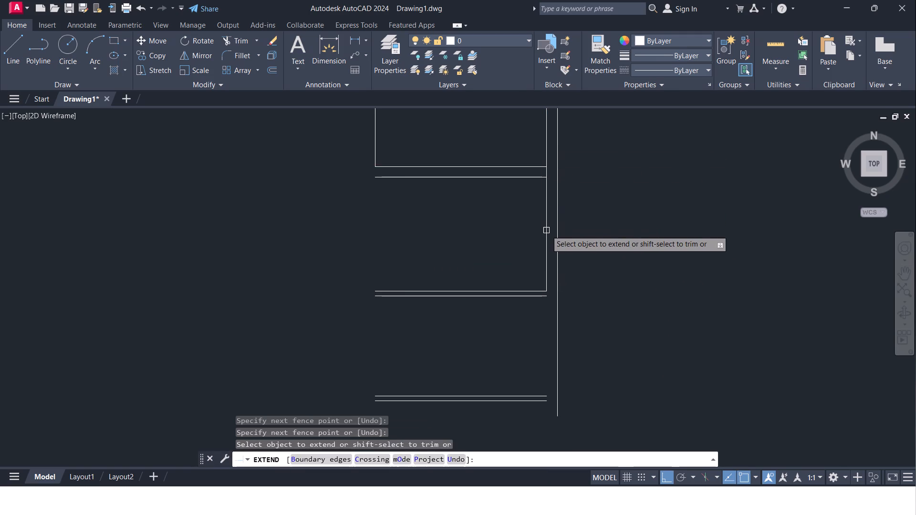
{"action": "left_click", "coordinate": [546, 233]}
{"action": "left_click", "coordinate": [546, 237]}
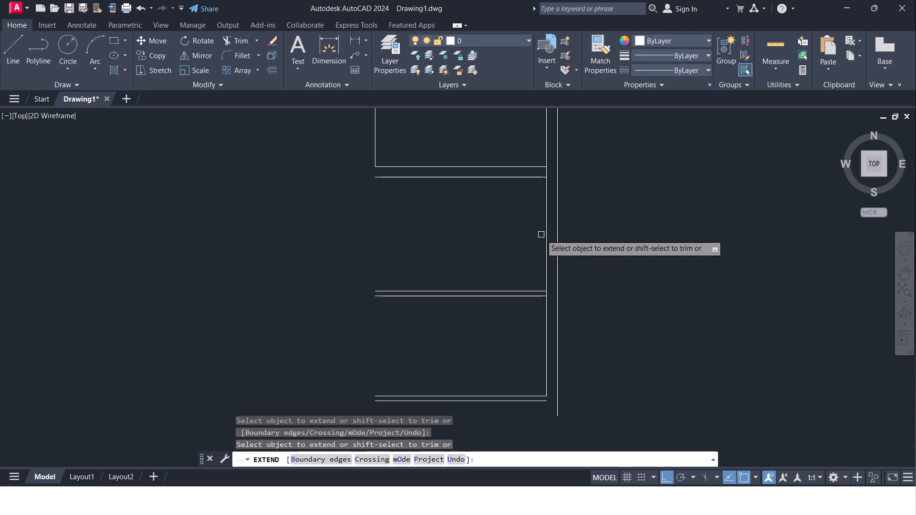
{"action": "middle_click_drag", "start_coordinate": [526, 241], "coordinate": [550, 191]}
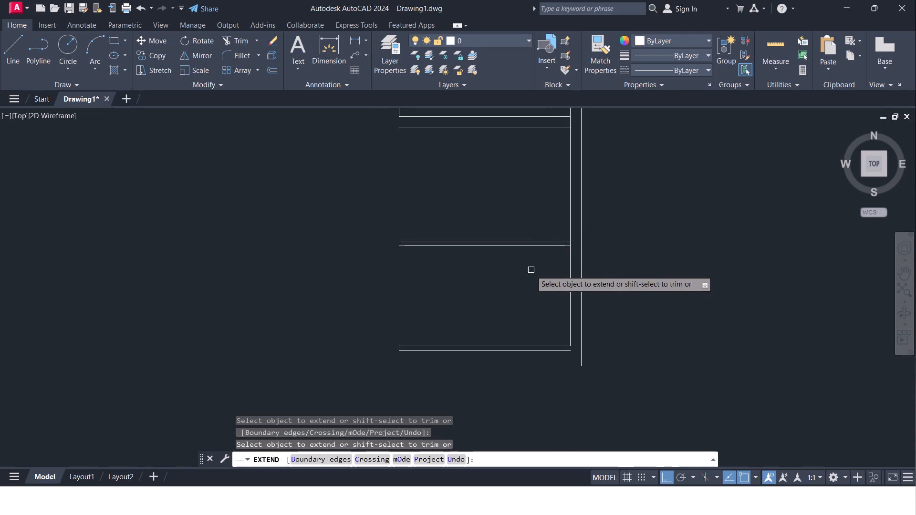
{"action": "scroll", "coordinate": [531, 285], "scroll_direction": "up", "scroll_amount": 1}
{"action": "middle_click_drag", "start_coordinate": [530, 285], "coordinate": [553, 220]}
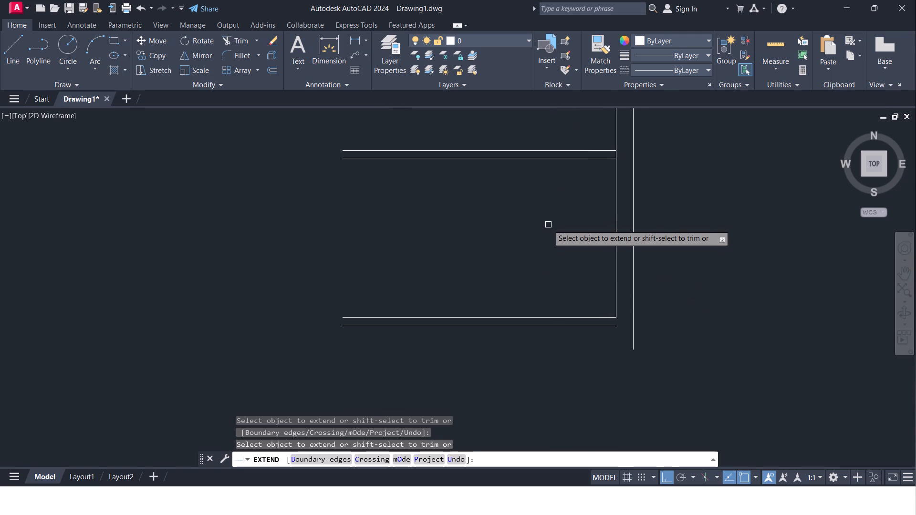
{"action": "key", "text": "Escape"}
Offset the inner line of the right wall 8' to the left.
{"action": "scroll", "coordinate": [548, 225], "scroll_direction": "down", "scroll_amount": 1}
{"action": "middle_click_drag", "start_coordinate": [548, 225], "coordinate": [544, 227]}
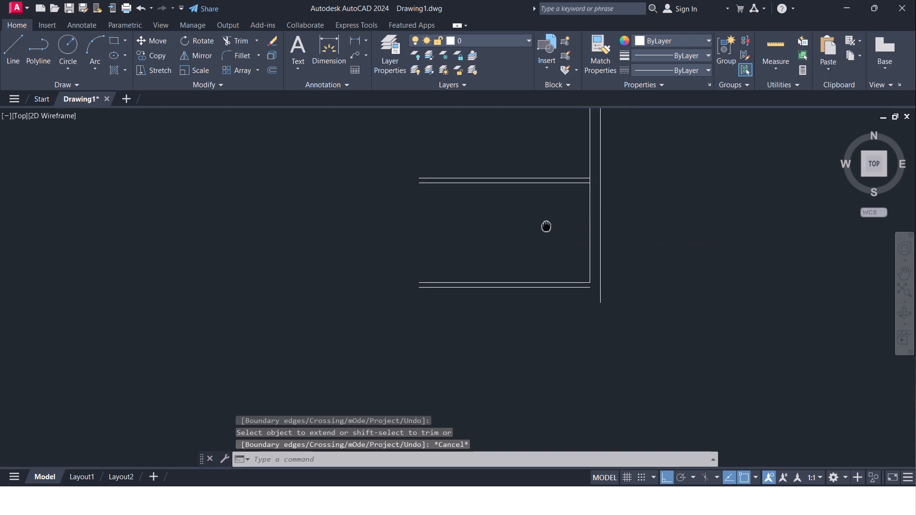
{"action": "middle_click_drag", "start_coordinate": [544, 227], "coordinate": [535, 238]}
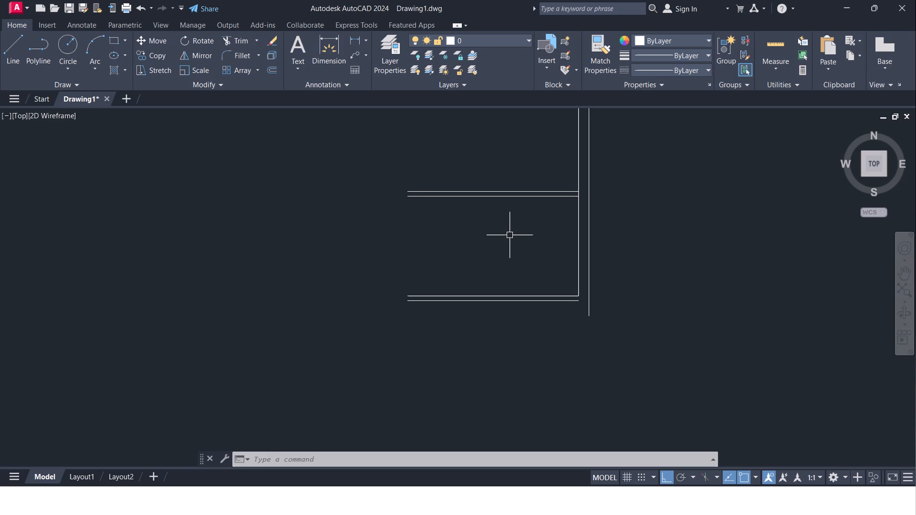
{"action": "key", "text": "Escape"}
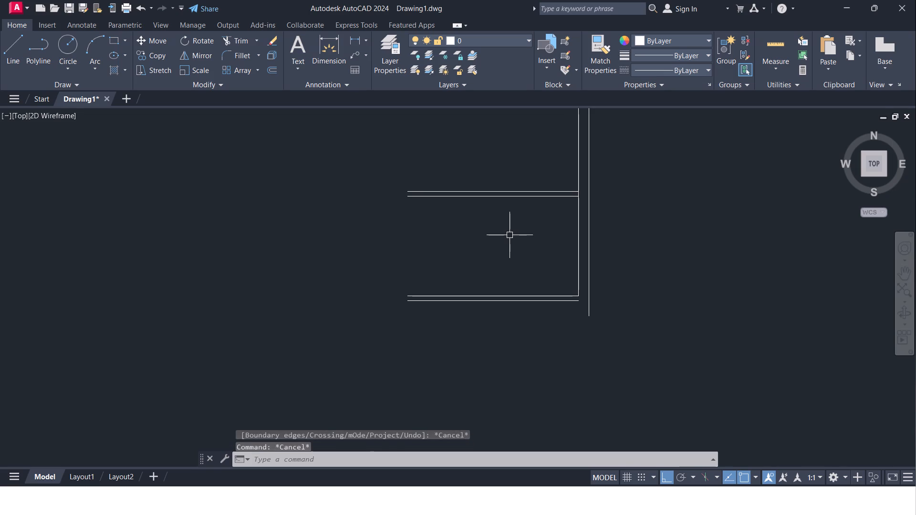
{"action": "key", "text": "o"}
{"action": "key", "text": "Return"}
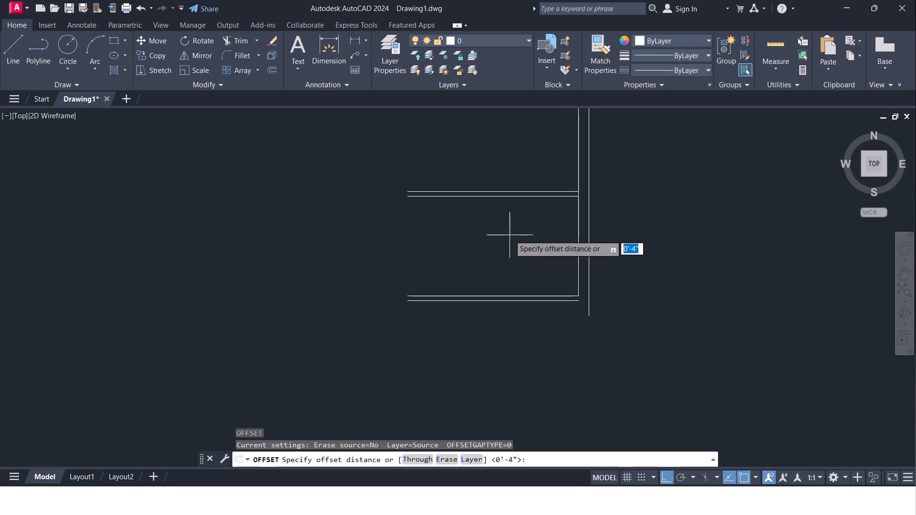
{"action": "key", "text": "8"}
{"action": "key", "text": "apostrophe"}
{"action": "key", "text": "Return"}
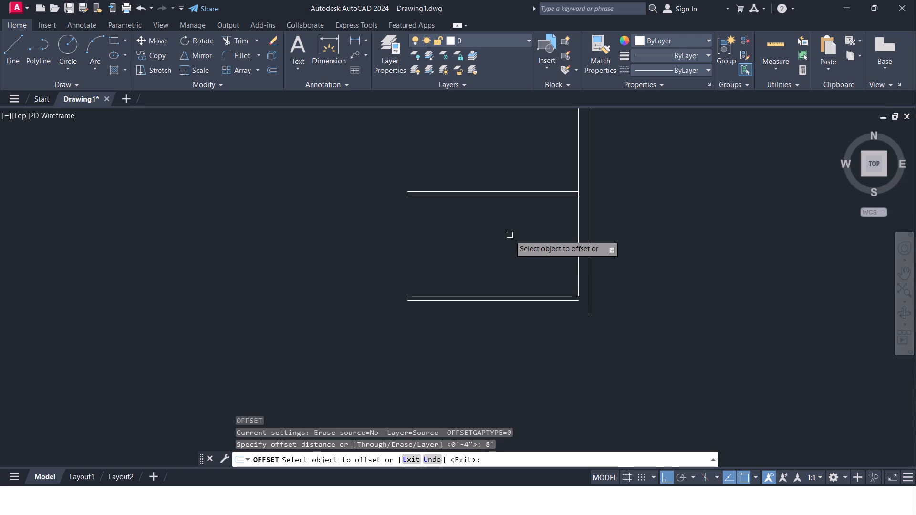
{"action": "left_click", "coordinate": [579, 250]}
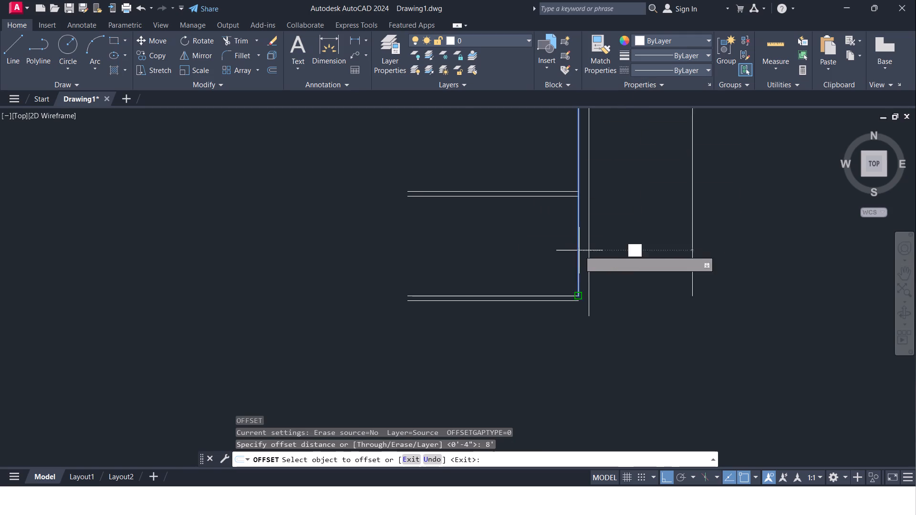
{"action": "left_click", "coordinate": [485, 261]}
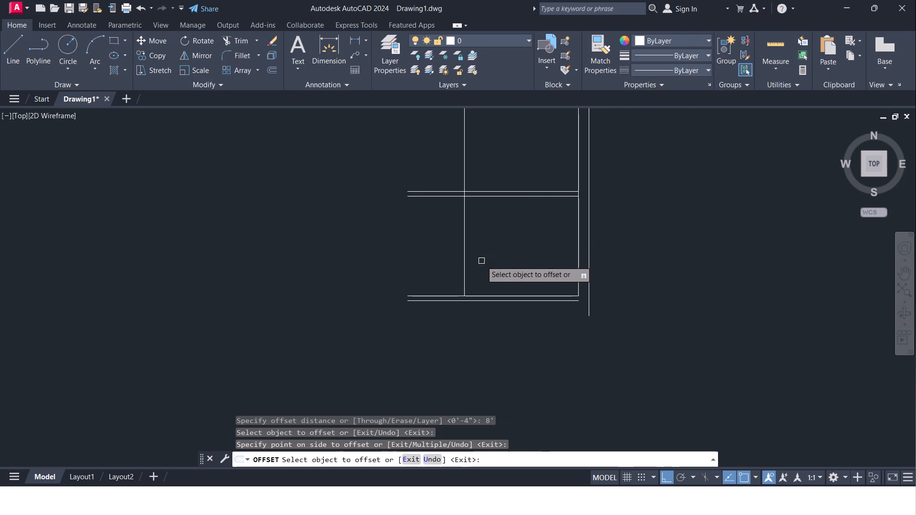
{"action": "key", "text": "Return"}
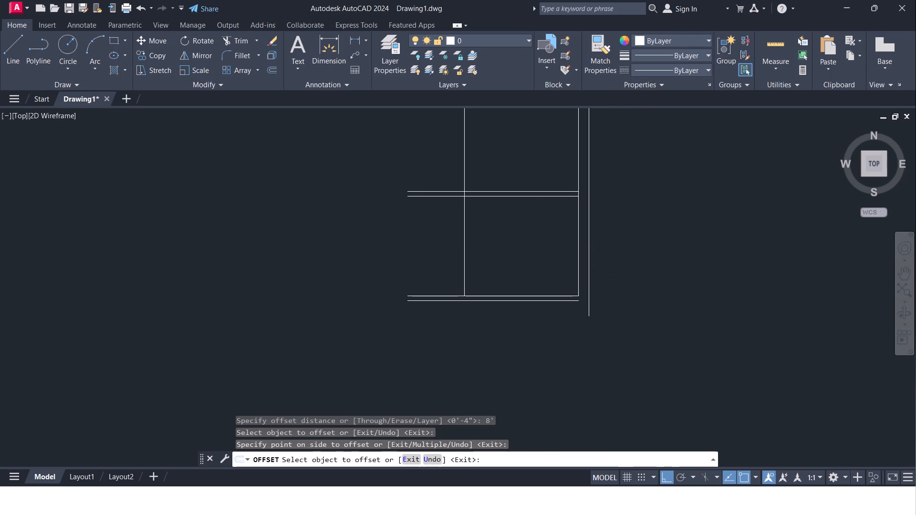
Offset the new vertical line 4" to the left to form a vertical partition wall.
{"action": "key", "text": "Return"}
{"action": "key", "text": "4"}
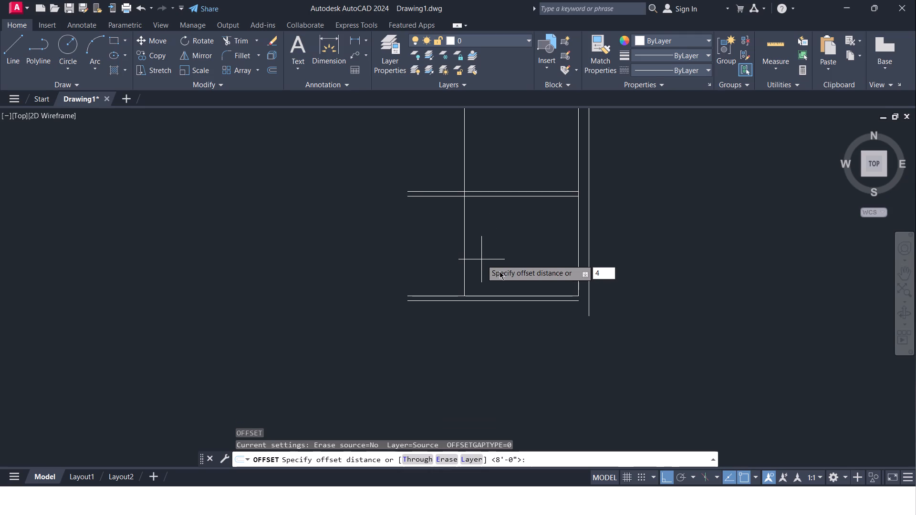
{"action": "key", "text": "shift+quotedbl"}
{"action": "key", "text": "Return"}
{"action": "left_click", "coordinate": [465, 259]}
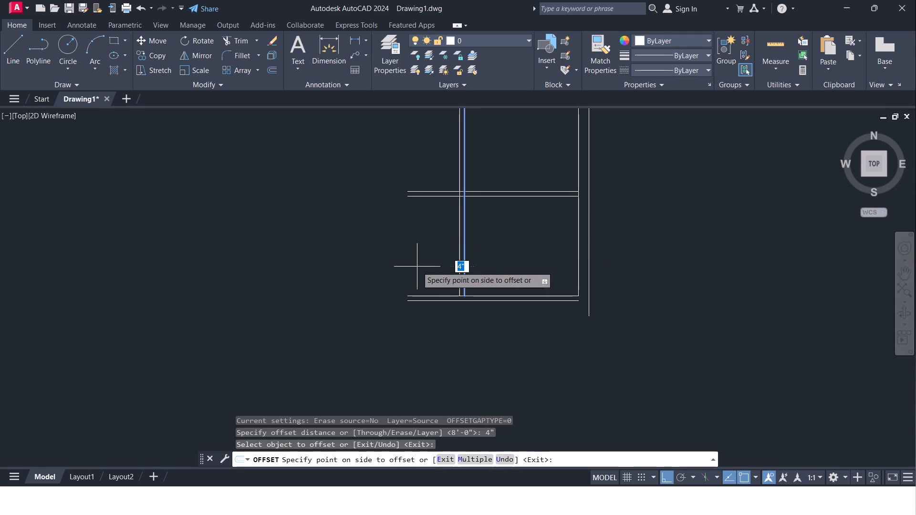
{"action": "left_click", "coordinate": [417, 267]}
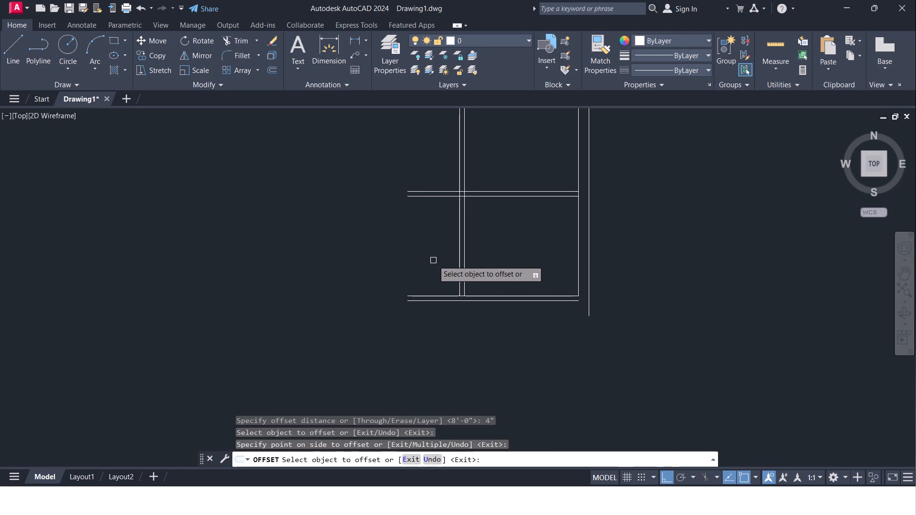
{"action": "middle_click_drag", "start_coordinate": [433, 260], "coordinate": [431, 272]}
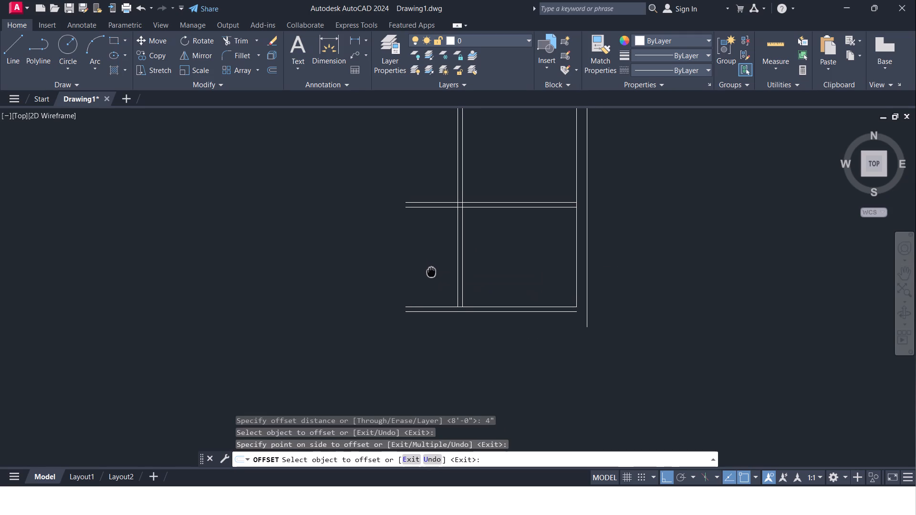
{"action": "middle_click_drag", "start_coordinate": [431, 272], "coordinate": [429, 288]}
{"action": "key", "text": "Escape"}
Trim both lines of the vertical partition where they run above the upper line of the first 4" partition.
{"action": "key", "text": "t"}
{"action": "key", "text": "r"}
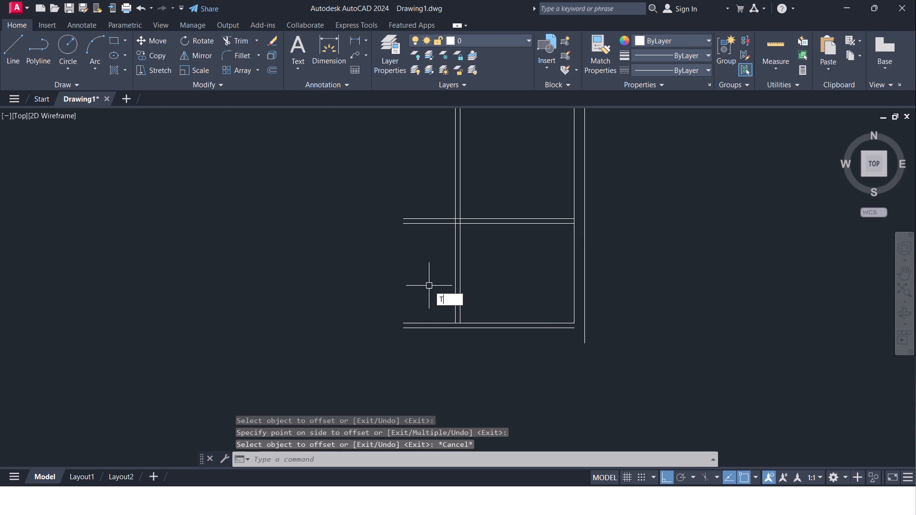
{"action": "left_click", "coordinate": [442, 314]}
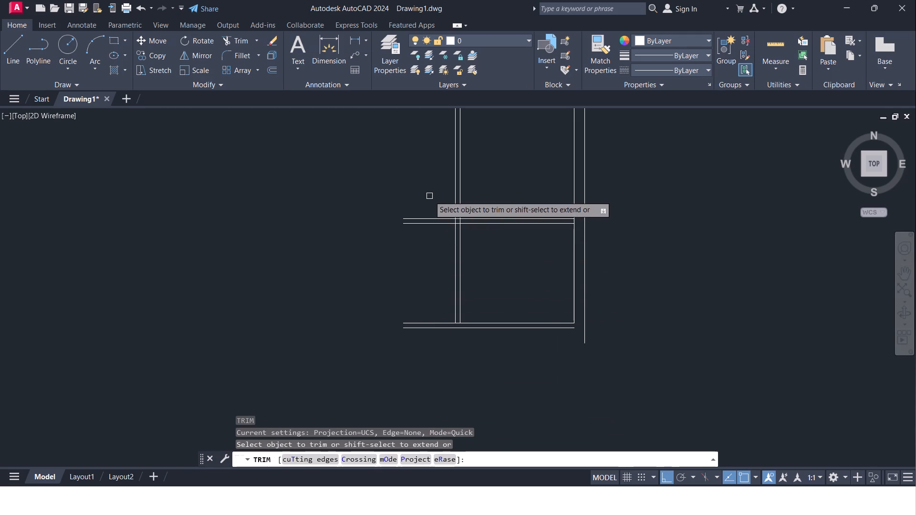
{"action": "left_click_drag", "start_coordinate": [429, 196], "coordinate": [484, 208]}
{"action": "middle_click_drag", "start_coordinate": [482, 207], "coordinate": [474, 259]}
{"action": "scroll", "coordinate": [475, 255], "scroll_direction": "down", "scroll_amount": 1}
{"action": "scroll", "coordinate": [473, 254], "scroll_direction": "up", "scroll_amount": 1}
{"action": "middle_click_drag", "start_coordinate": [472, 253], "coordinate": [481, 230]}
{"action": "key", "text": "Escape"}
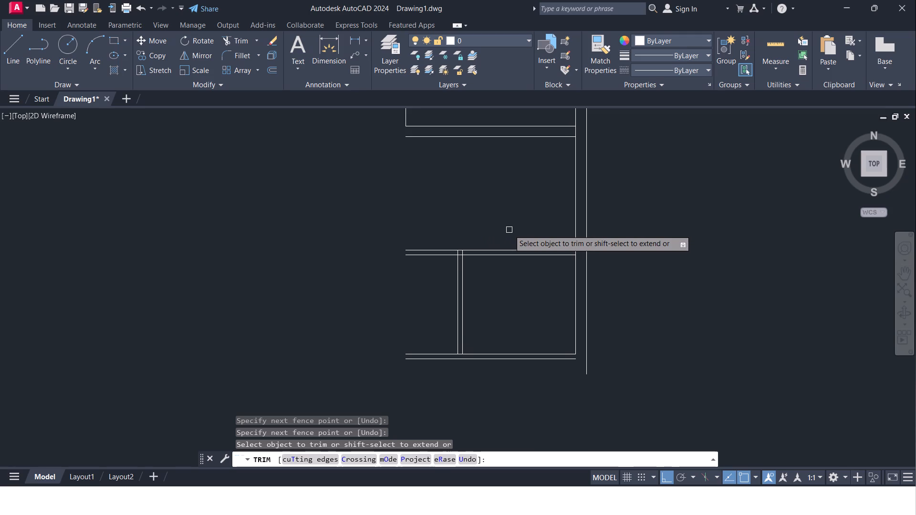
{"action": "middle_click_drag", "start_coordinate": [509, 230], "coordinate": [519, 178]}
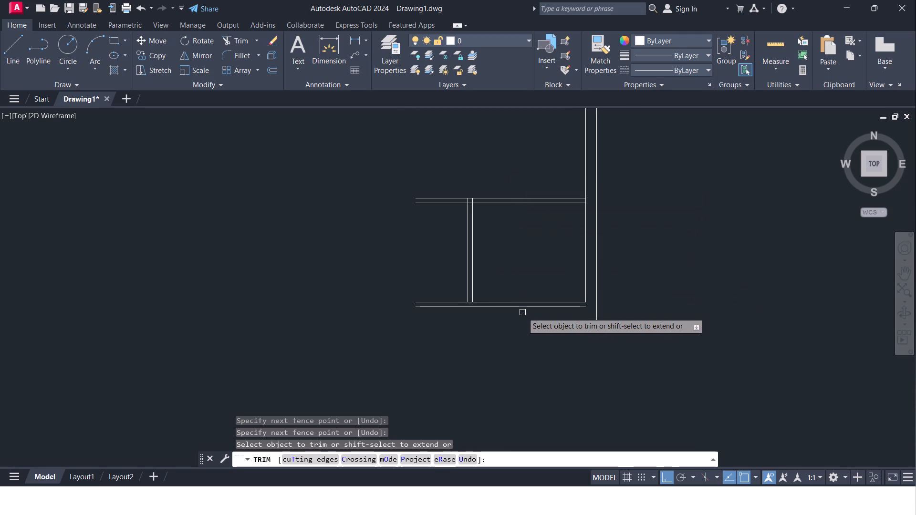
{"action": "middle_click_drag", "start_coordinate": [528, 285], "coordinate": [530, 256]}
{"action": "scroll", "coordinate": [556, 266], "scroll_direction": "up", "scroll_amount": 1}
{"action": "middle_click_drag", "start_coordinate": [556, 266], "coordinate": [545, 260]}
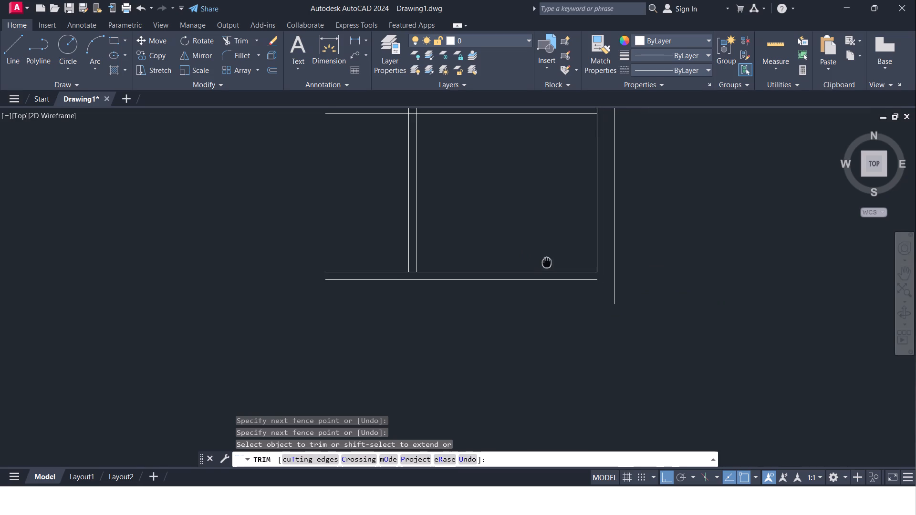
{"action": "middle_click_drag", "start_coordinate": [545, 260], "coordinate": [603, 265]}
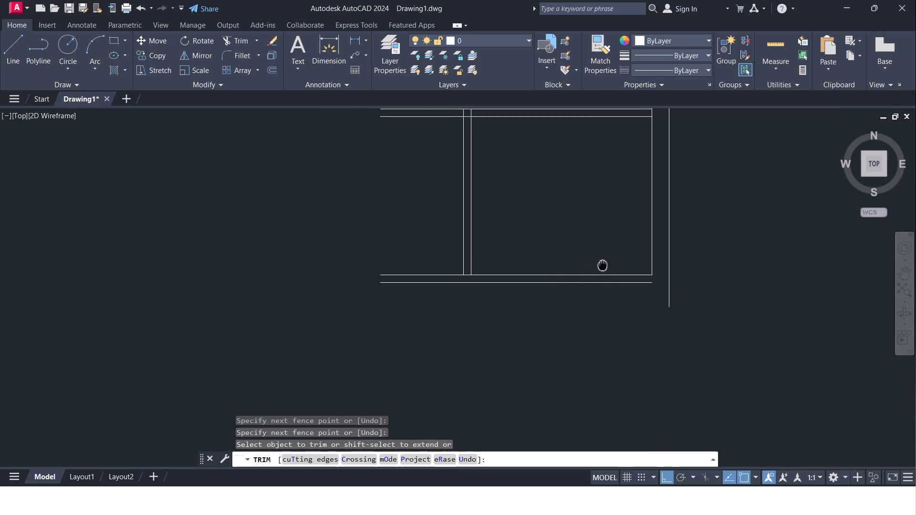
{"action": "middle_click_drag", "start_coordinate": [603, 265], "coordinate": [596, 264]}
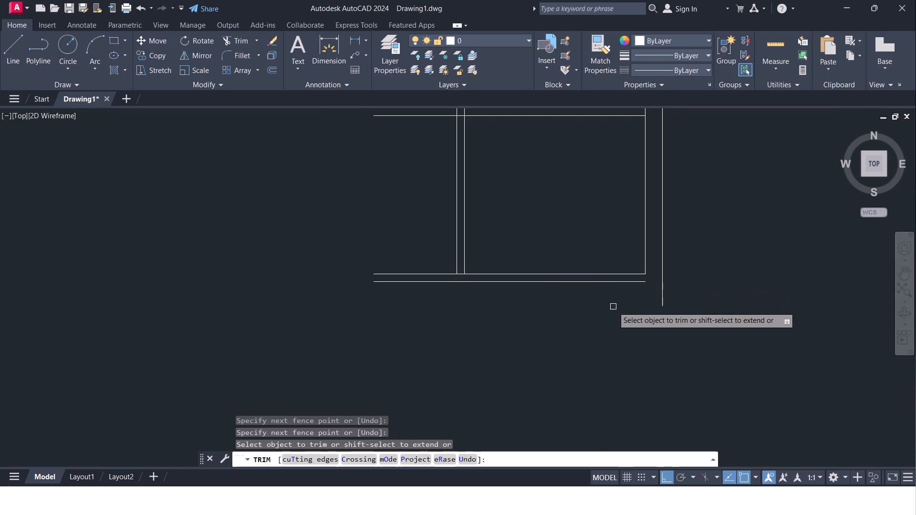
{"action": "key", "text": "Escape"}
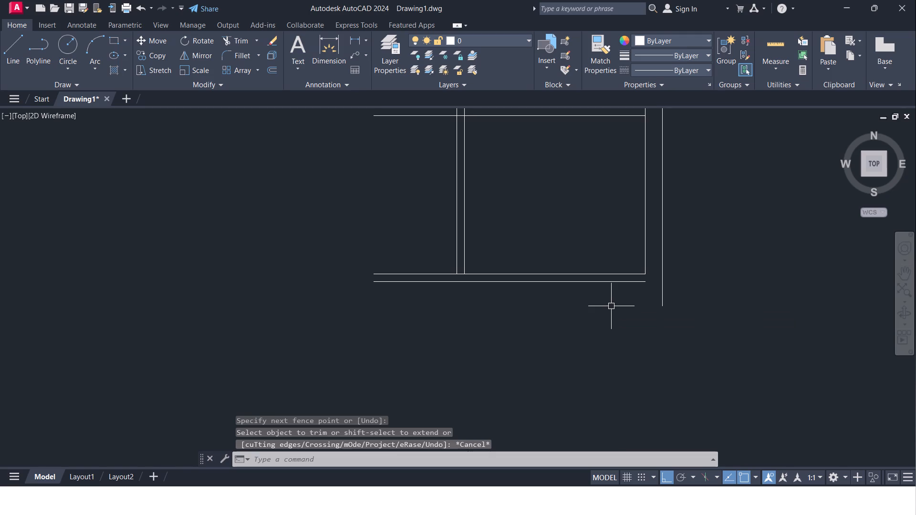
Offset the inner line of the right wall 2' to the left.
{"action": "middle_click_drag", "start_coordinate": [611, 306], "coordinate": [666, 305]}
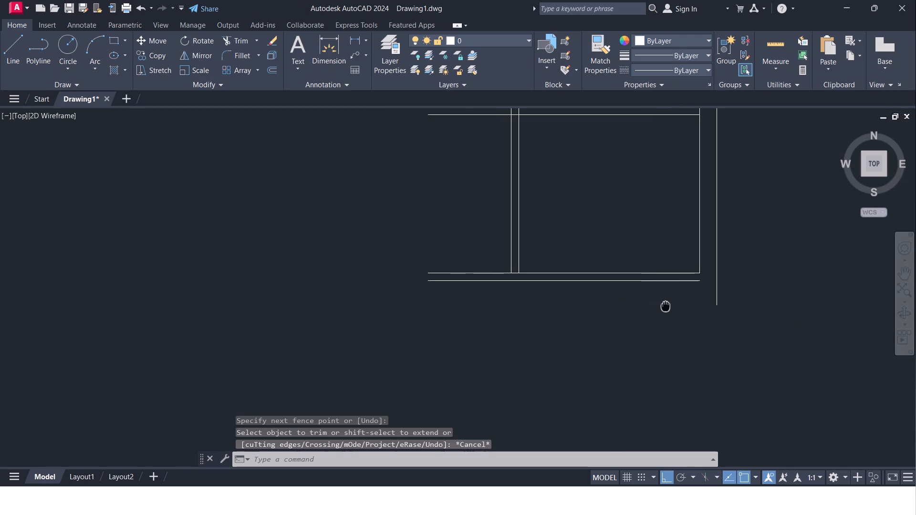
{"action": "middle_click_drag", "start_coordinate": [666, 305], "coordinate": [624, 308]}
{"action": "key", "text": "Escape"}
{"action": "key", "text": "o"}
{"action": "key", "text": "Return"}
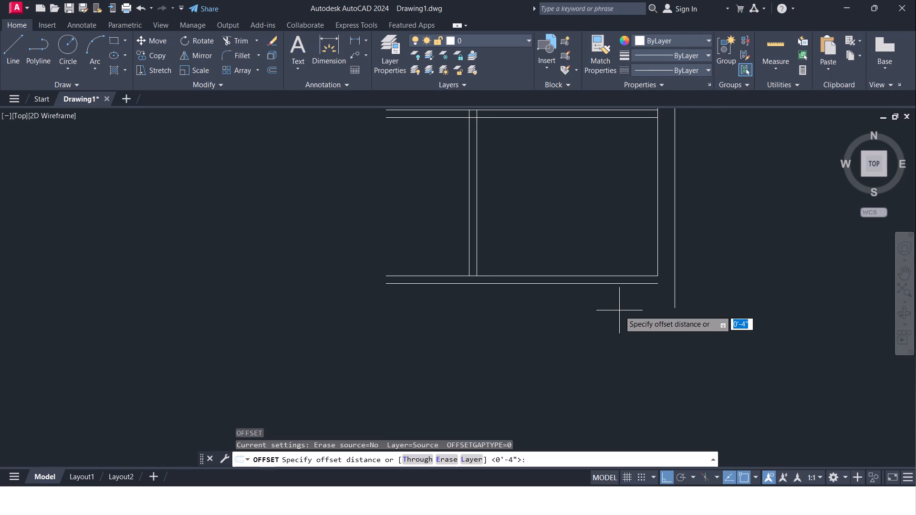
{"action": "type", "text": "3'"}
{"action": "key", "text": "Return"}
{"action": "left_click", "coordinate": [655, 255]}
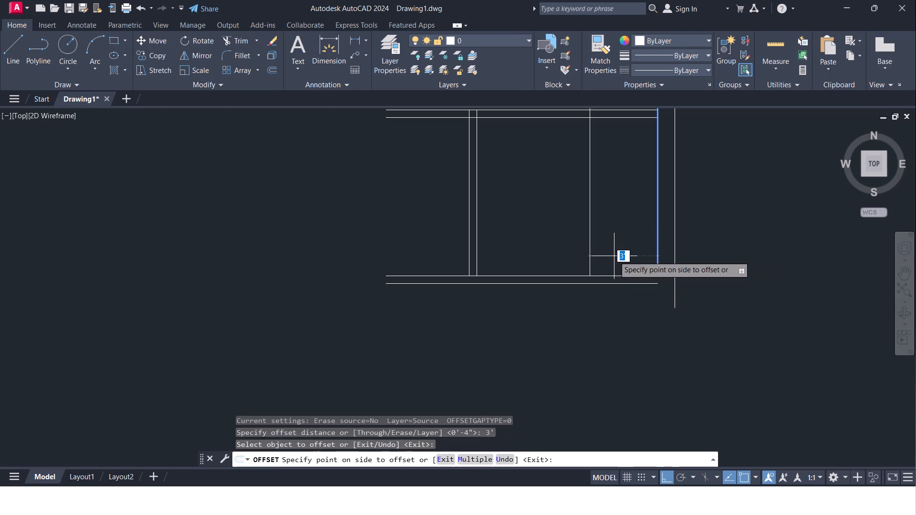
{"action": "type", "text": "2'"}
{"action": "key", "text": "Return"}
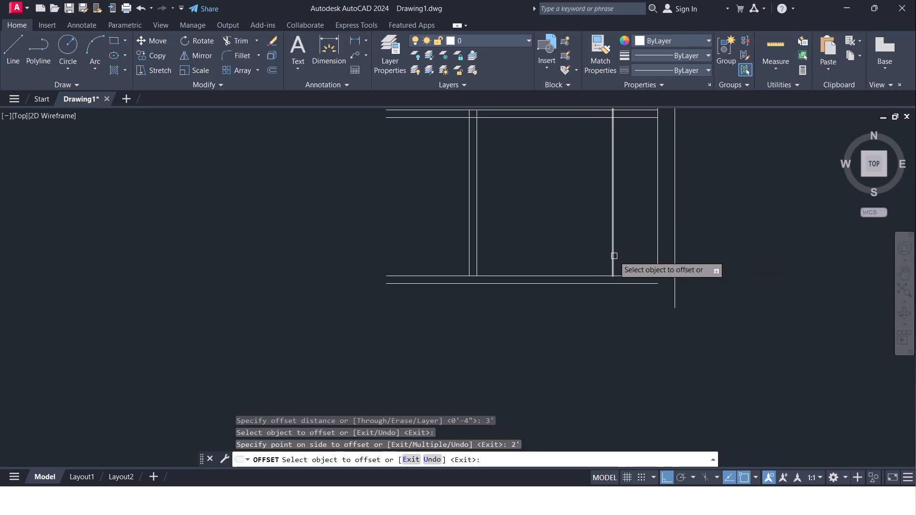
{"action": "left_click", "coordinate": [644, 254]}
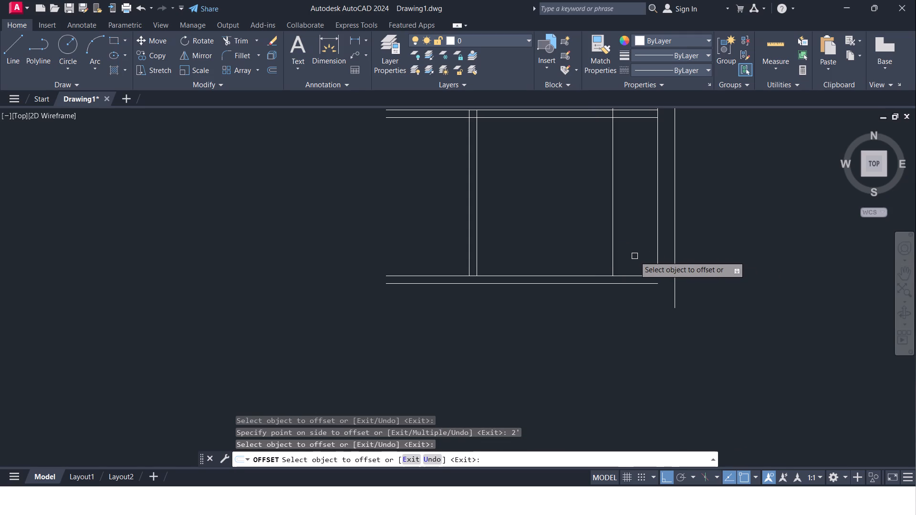
{"action": "key", "text": "Escape"}
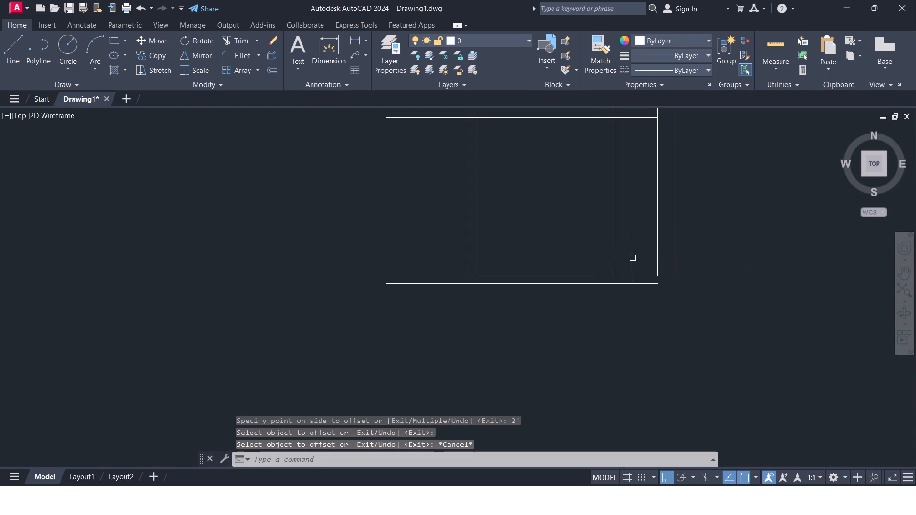
Stretch the lower end of the new vertical line straight down, well below the second 4" partition.
{"action": "left_click", "coordinate": [613, 237]}
{"action": "left_click", "coordinate": [614, 278]}
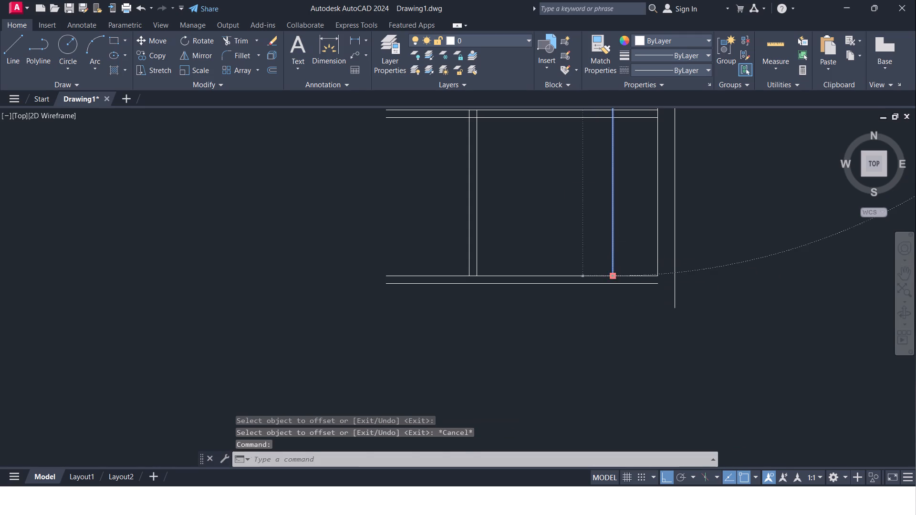
{"action": "left_click", "coordinate": [607, 369]}
{"action": "key", "text": "Escape"}
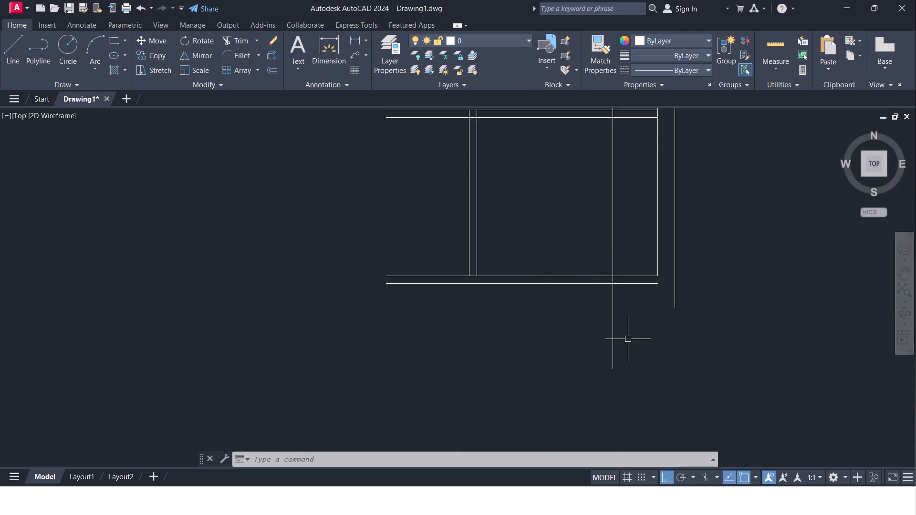
{"action": "key", "text": "Escape"}
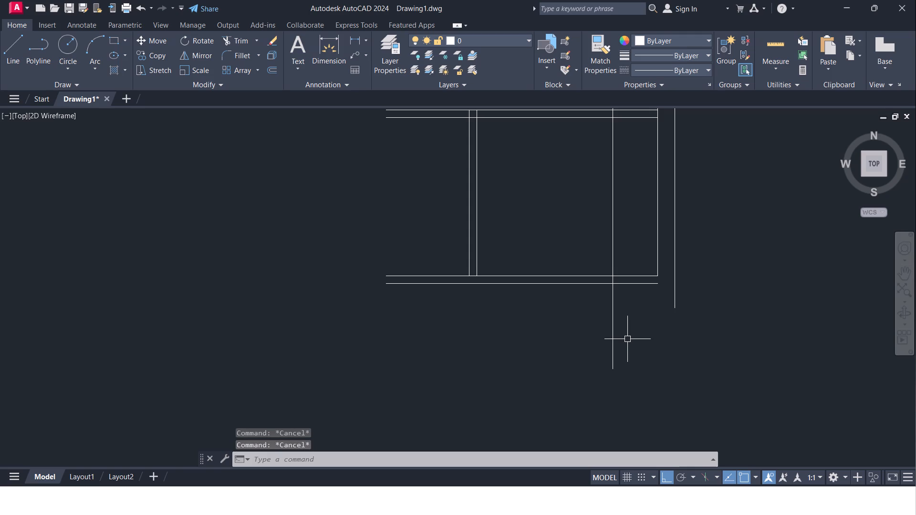
Offset the stretched vertical line 9" to the left to form a wall.
{"action": "key", "text": "o"}
{"action": "key", "text": "Return"}
{"action": "key", "text": "9"}
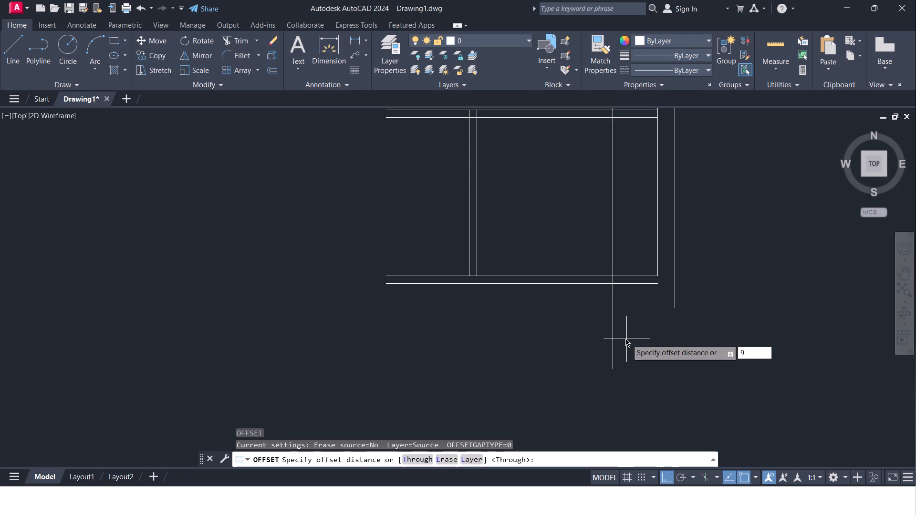
{"action": "key", "text": "shift+quotedbl"}
{"action": "key", "text": "Return"}
{"action": "left_click", "coordinate": [611, 340]}
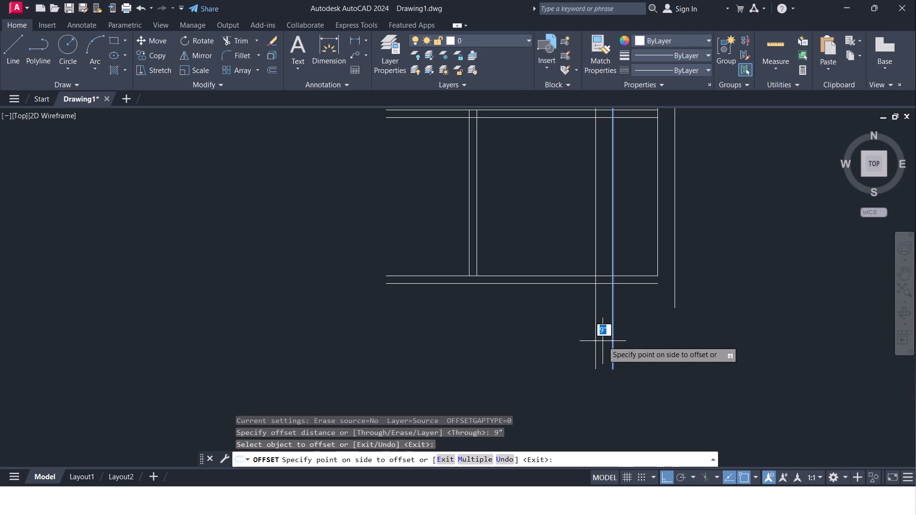
{"action": "left_click", "coordinate": [603, 341]}
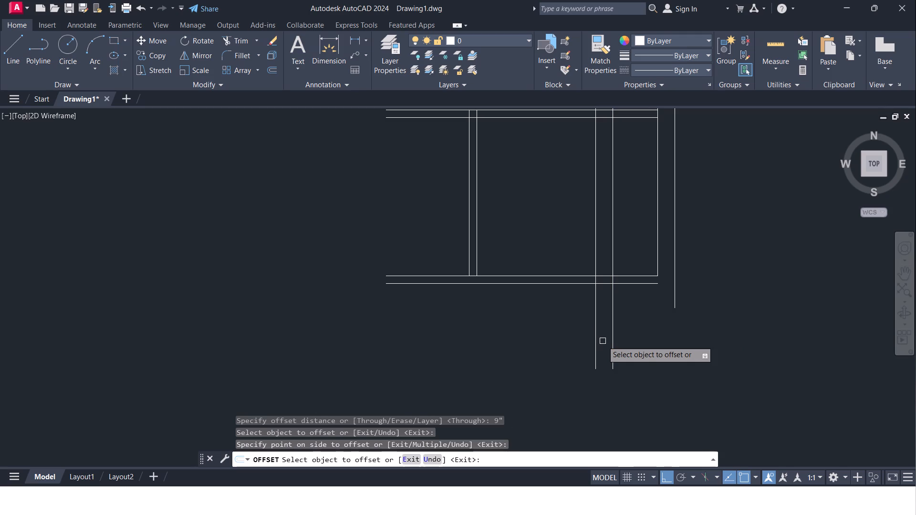
{"action": "key", "text": "Escape"}
Trim both lines of the new 9" wall inside the room, between the two horizontal 4" partitions.
{"action": "type", "text": "TR"}
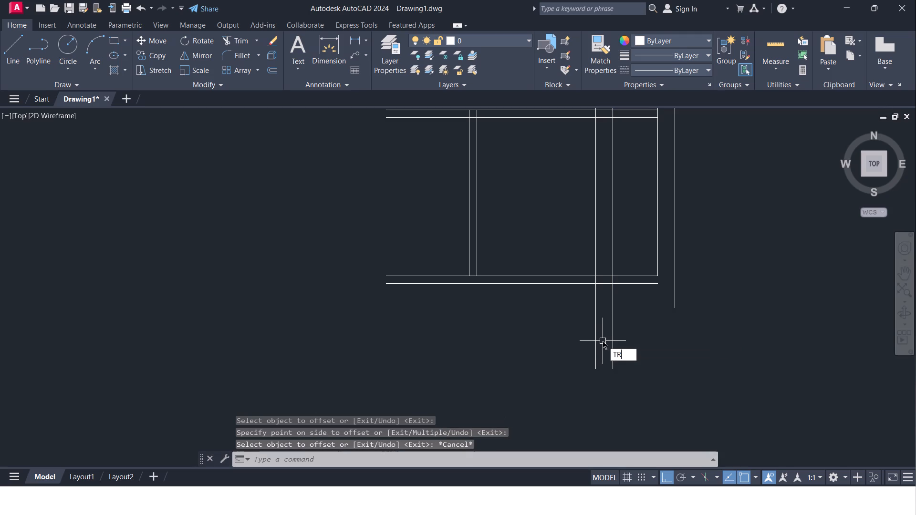
{"action": "left_click", "coordinate": [636, 369]}
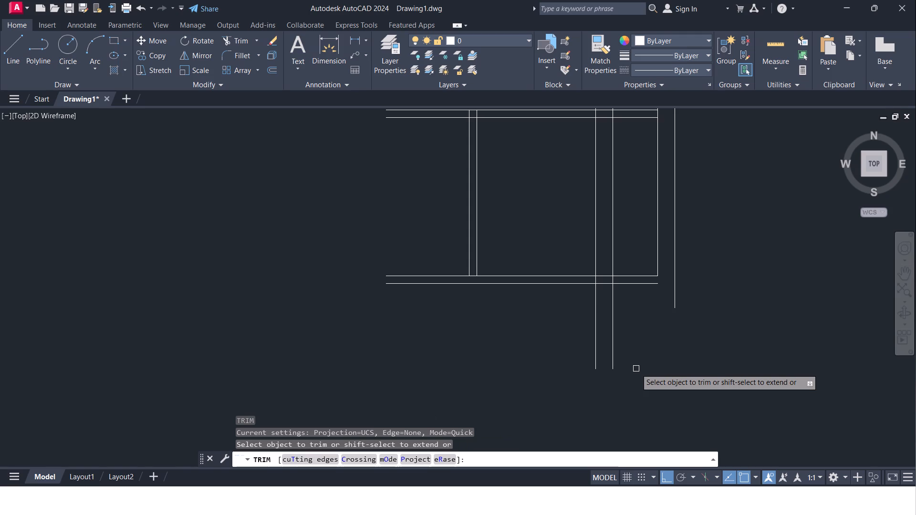
{"action": "left_click_drag", "start_coordinate": [562, 245], "coordinate": [610, 266]}
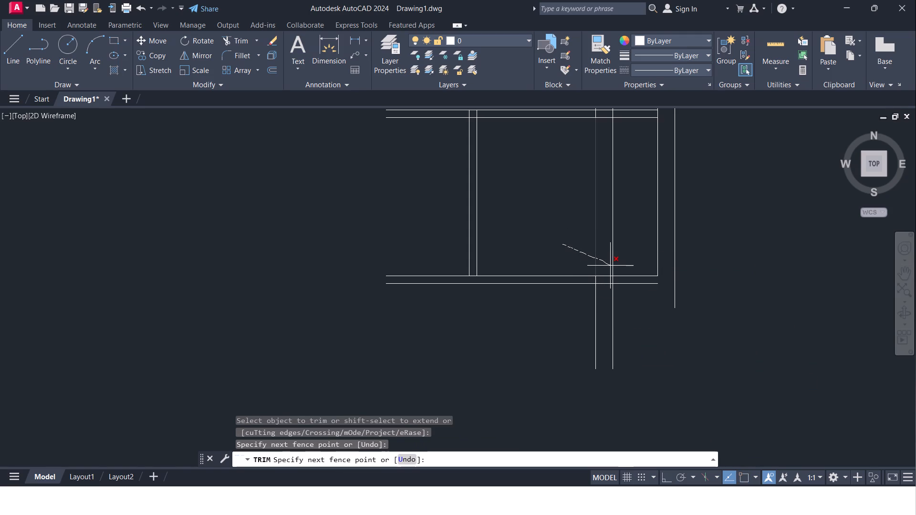
{"action": "left_click_drag", "start_coordinate": [610, 266], "coordinate": [622, 271]}
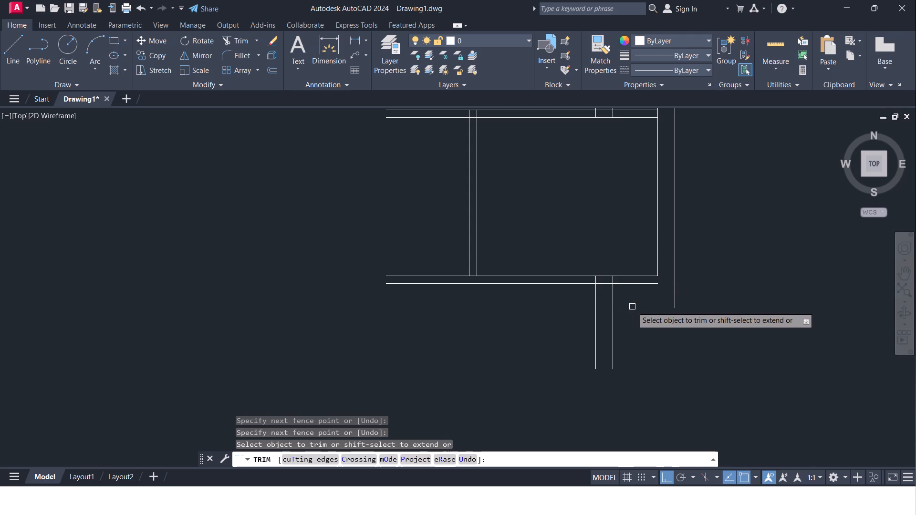
{"action": "key", "text": "Escape"}
Extend the lower line of the second 4" partition right to the outer line of the right wall.
{"action": "type", "text": "EX"}
{"action": "left_click", "coordinate": [655, 331]}
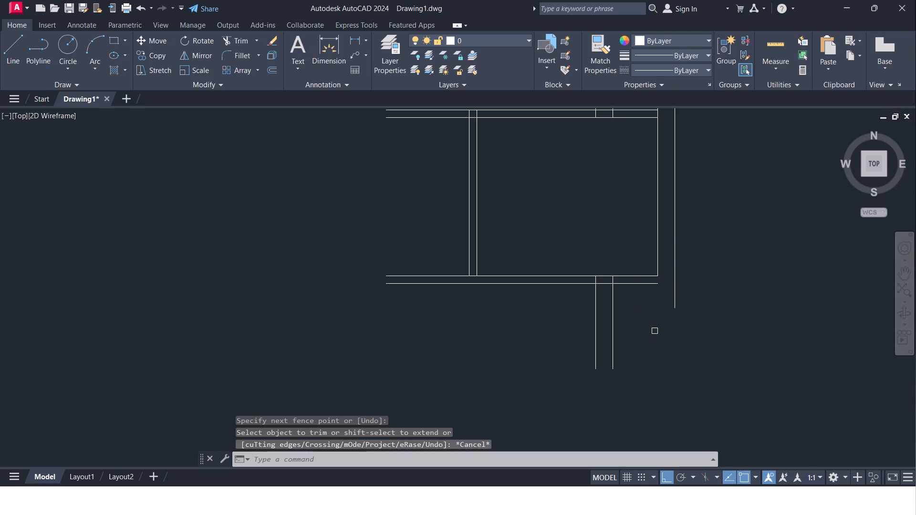
{"action": "left_click", "coordinate": [648, 286]}
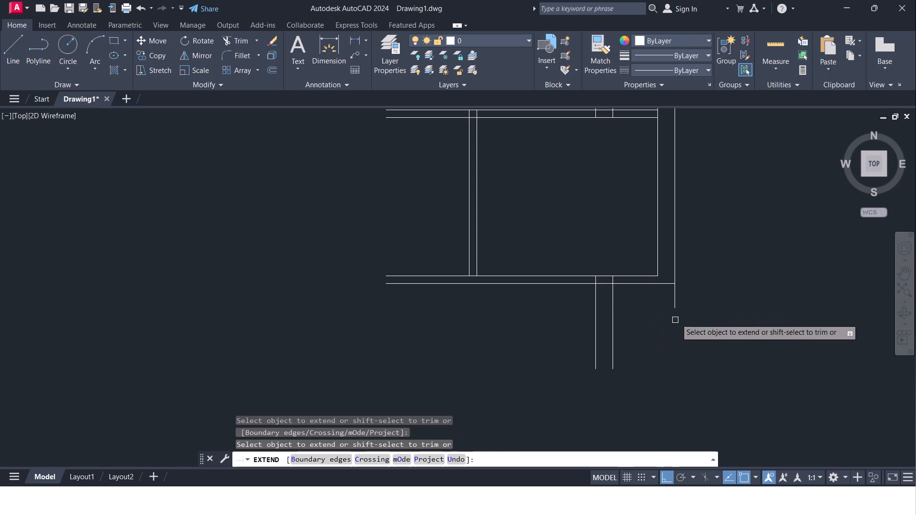
{"action": "key", "text": "Escape"}
Trim the right wall's outer line where it overhangs below the second 4" partition's lower line.
{"action": "type", "text": "TR"}
{"action": "left_click", "coordinate": [671, 339]}
{"action": "left_click_drag", "start_coordinate": [666, 301], "coordinate": [749, 300]}
Trim the crossing segments where the lower 9" wall meets the second 4" partition, leaving an open wall junction.
{"action": "scroll", "coordinate": [631, 303], "scroll_direction": "up", "scroll_amount": 2}
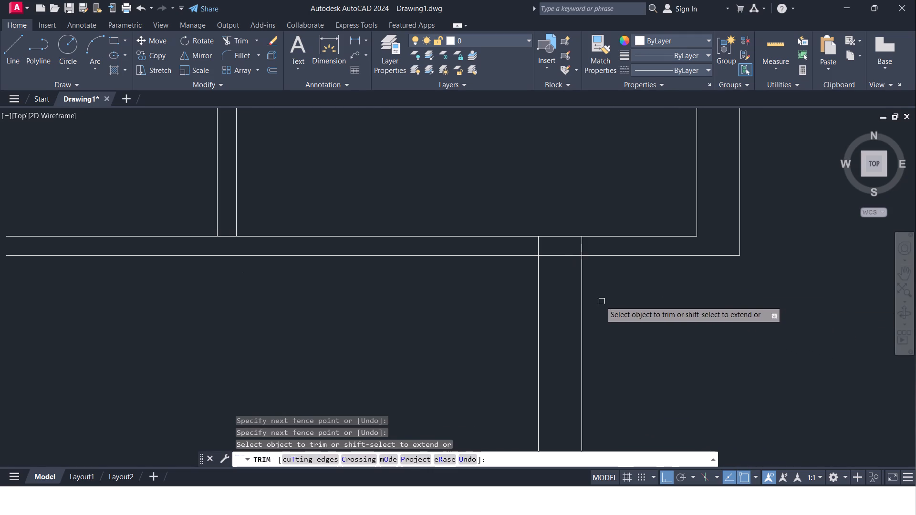
{"action": "left_click", "coordinate": [562, 255]}
{"action": "left_click", "coordinate": [538, 247]}
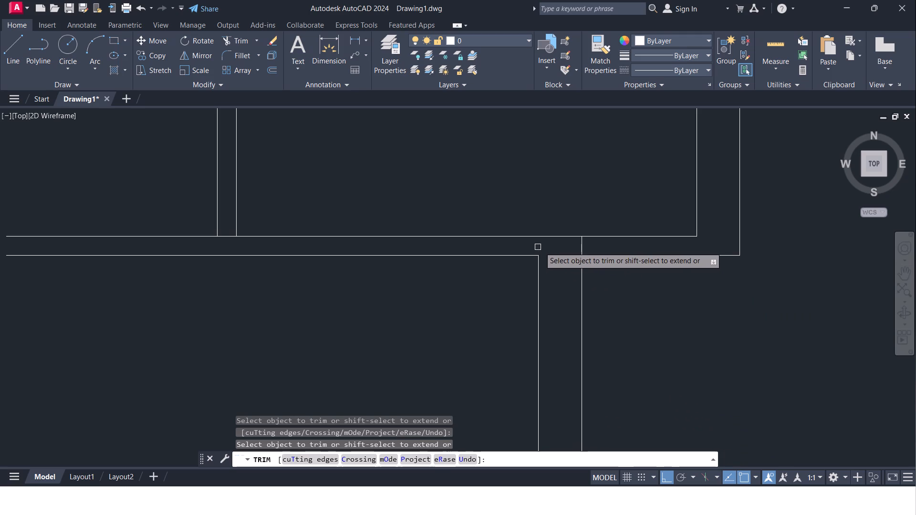
{"action": "left_click", "coordinate": [581, 246]}
{"action": "scroll", "coordinate": [632, 286], "scroll_direction": "down", "scroll_amount": 2}
{"action": "middle_click_drag", "start_coordinate": [666, 336], "coordinate": [703, 313]}
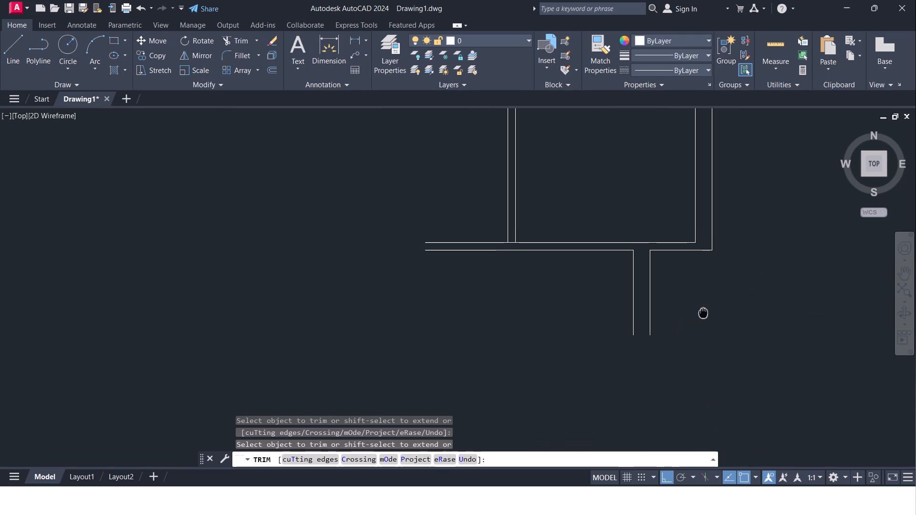
{"action": "middle_click_drag", "start_coordinate": [703, 313], "coordinate": [703, 315]}
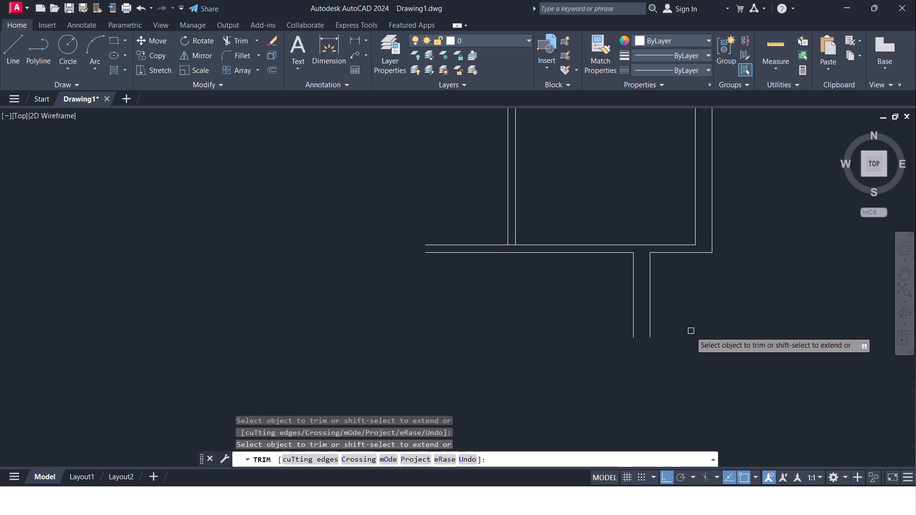
{"action": "key", "text": "Escape"}
Trim only the upper line of the second 4" partition where it runs left of the vertical partition.
{"action": "key", "text": "t"}
{"action": "key", "text": "r"}
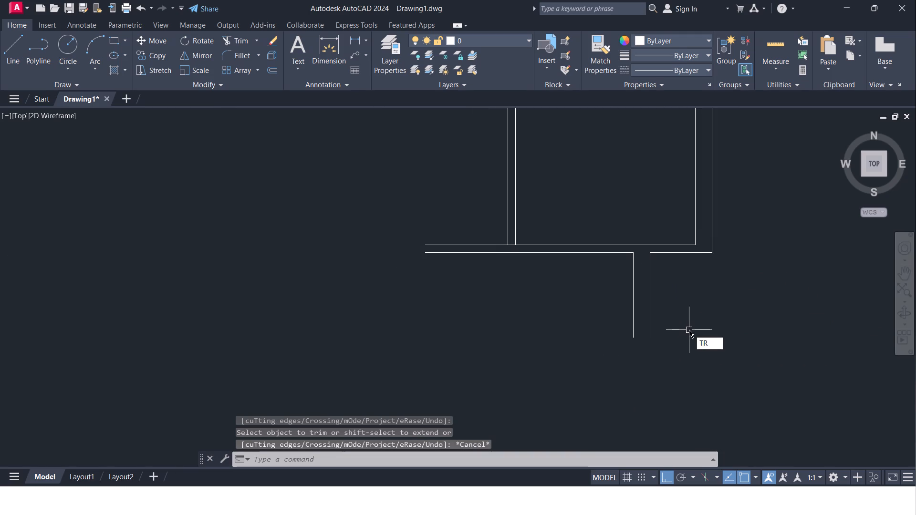
{"action": "left_click", "coordinate": [707, 356]}
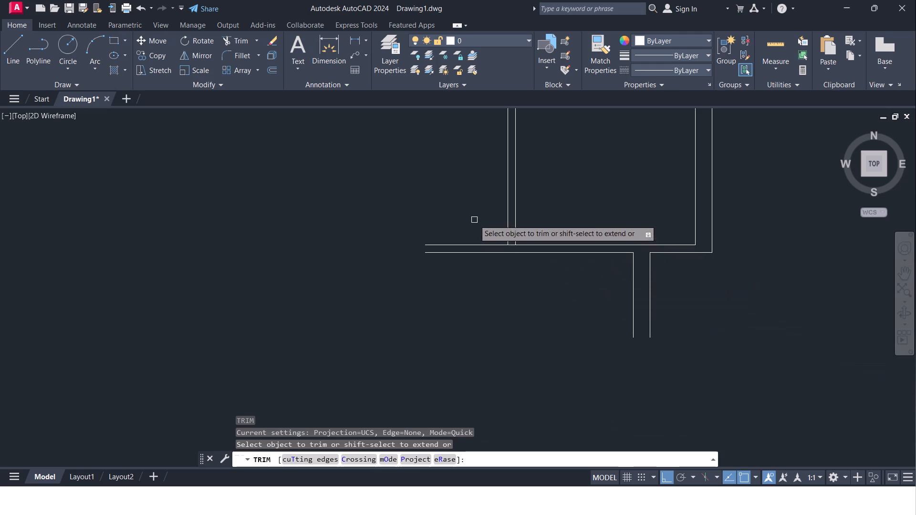
{"action": "left_click_drag", "start_coordinate": [474, 220], "coordinate": [492, 282]}
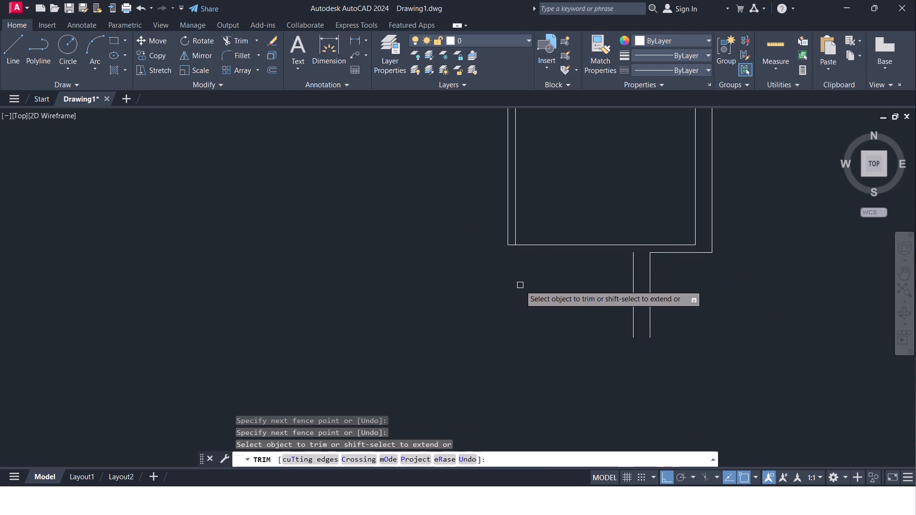
{"action": "key", "text": "ctrl+z"}
{"action": "left_click", "coordinate": [501, 243]}
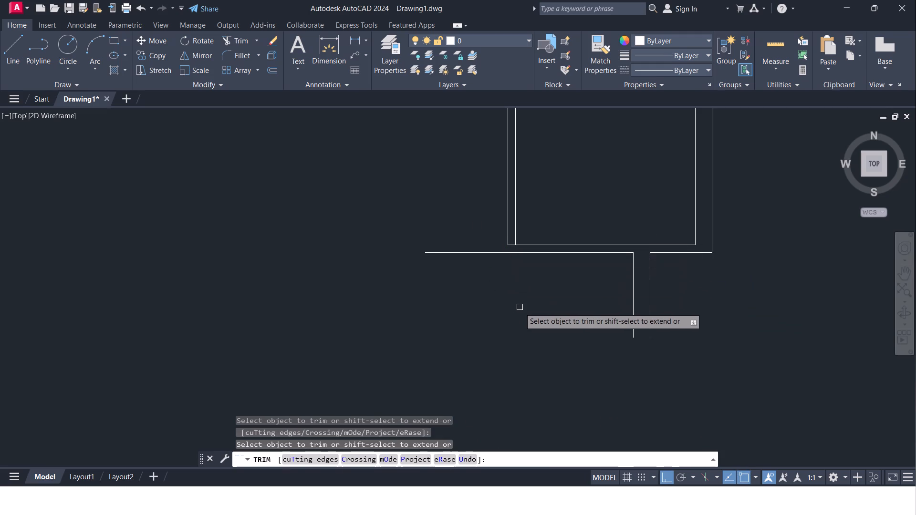
{"action": "middle_click_drag", "start_coordinate": [530, 306], "coordinate": [530, 310]}
{"action": "key", "text": "Escape"}
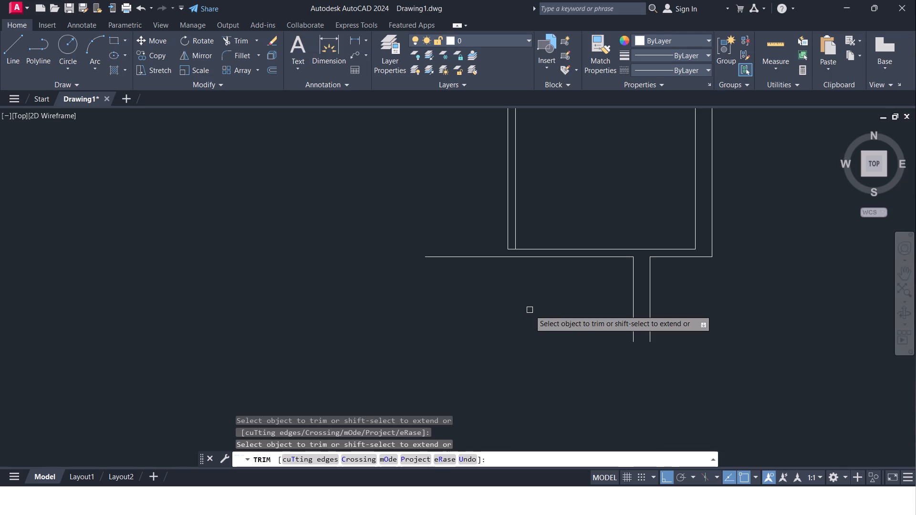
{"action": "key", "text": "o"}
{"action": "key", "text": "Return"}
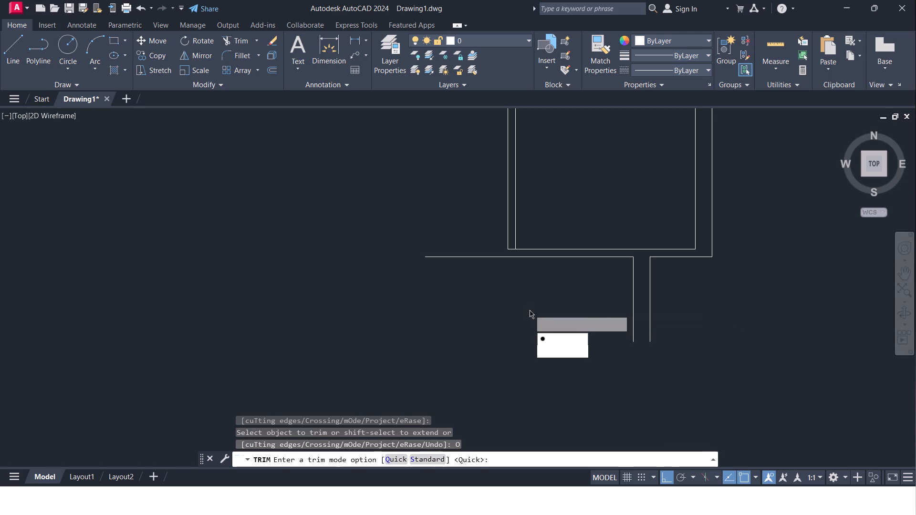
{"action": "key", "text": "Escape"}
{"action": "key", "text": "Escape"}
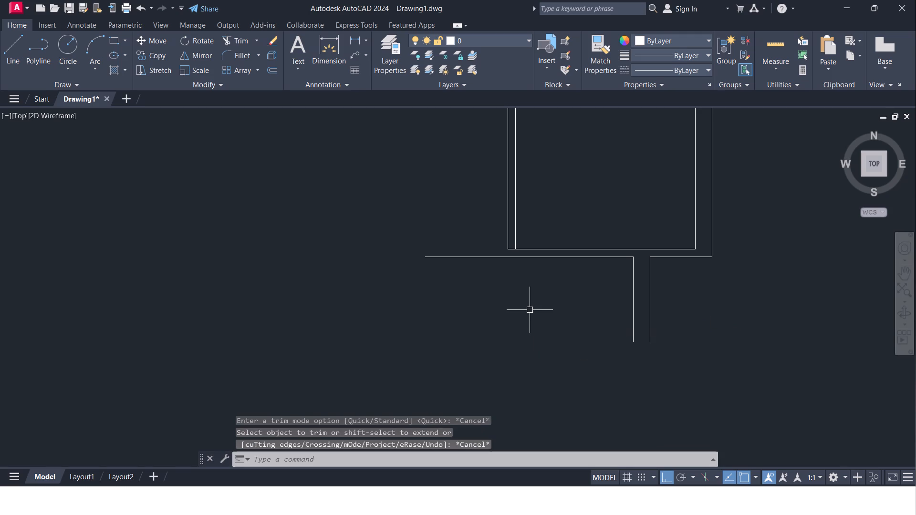
Offset the left line of the lower 9" wall 10' to the left for the lower room's far side.
{"action": "key", "text": "o"}
{"action": "key", "text": "Return"}
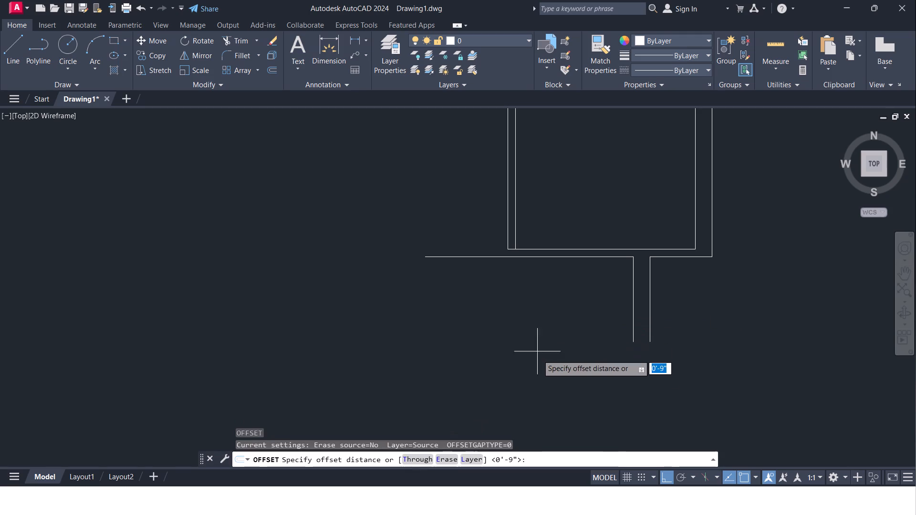
{"action": "type", "text": "10'"}
{"action": "key", "text": "Return"}
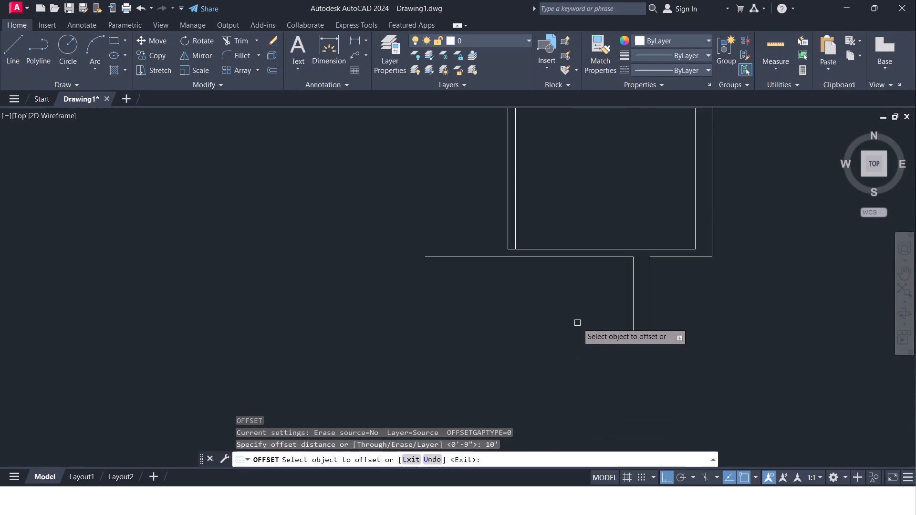
{"action": "left_click", "coordinate": [631, 327]}
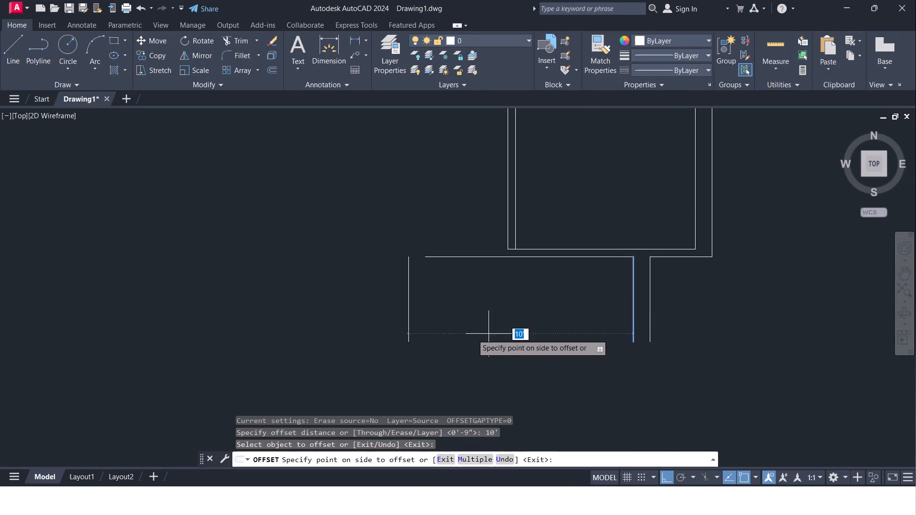
{"action": "left_click", "coordinate": [465, 334]}
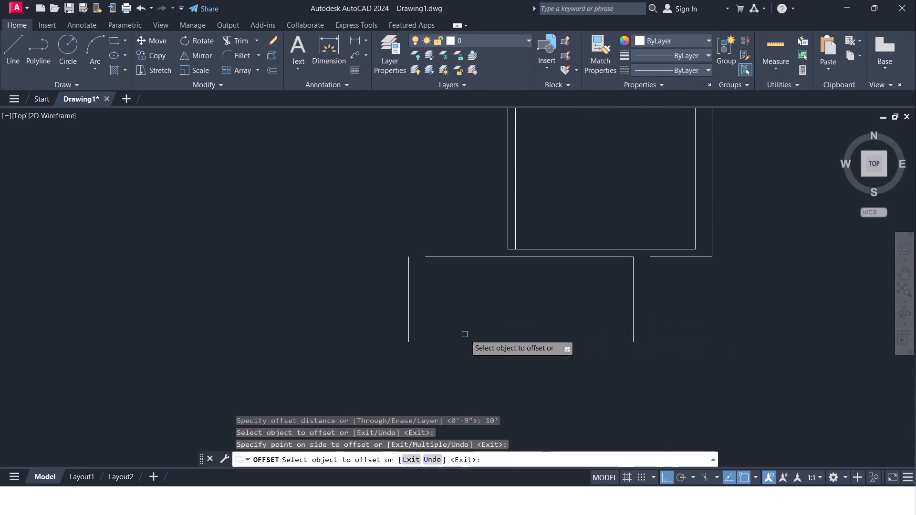
{"action": "key", "text": "Return"}
Offset the new vertical line 4" further left to form the lower room's left partition.
{"action": "key", "text": "Return"}
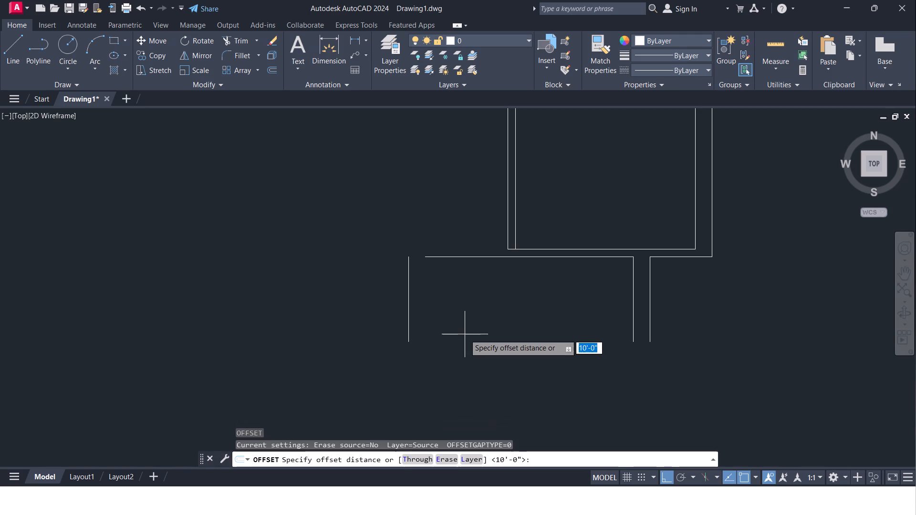
{"action": "key", "text": "4"}
{"action": "key", "text": "shift+quotedbl"}
{"action": "key", "text": "Return"}
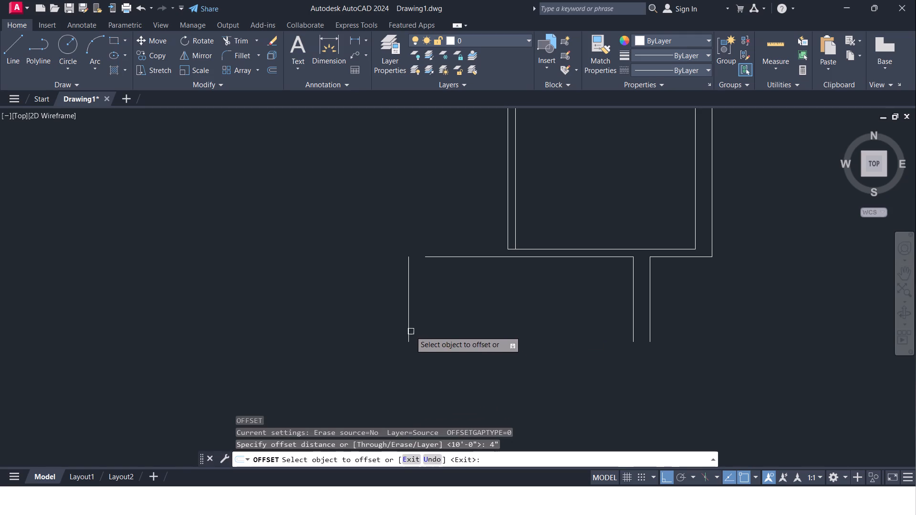
{"action": "left_click_drag", "start_coordinate": [408, 316], "coordinate": [401, 318]}
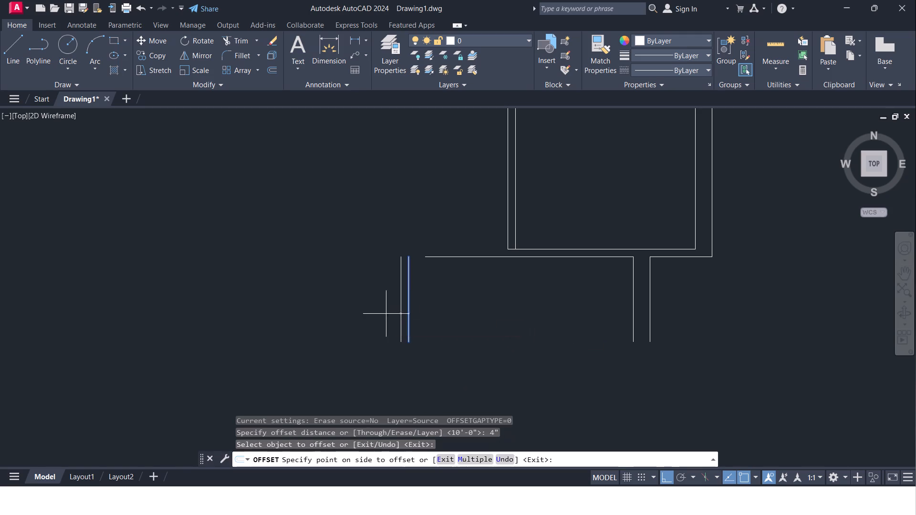
{"action": "left_click", "coordinate": [386, 314]}
{"action": "key", "text": "Return"}
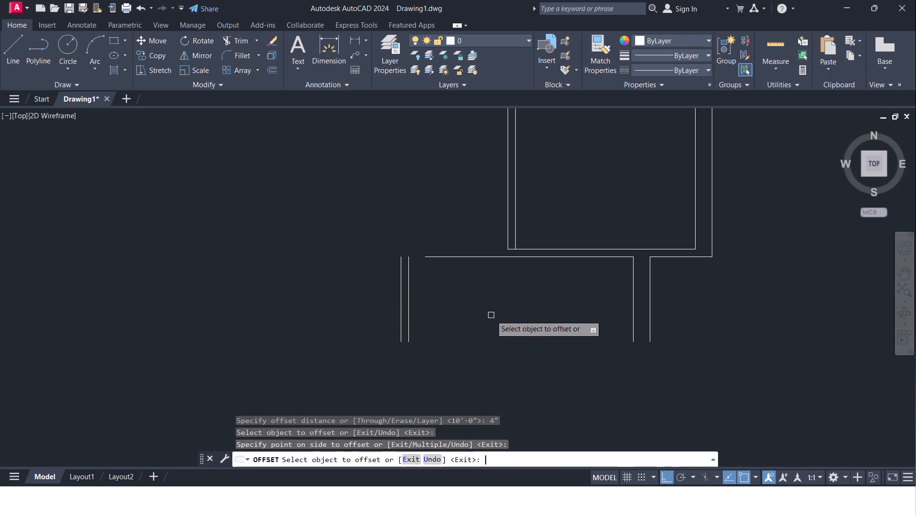
Offset the lower room's top line 11' downward for the room's bottom edge.
{"action": "key", "text": "Return"}
{"action": "type", "text": "11"}
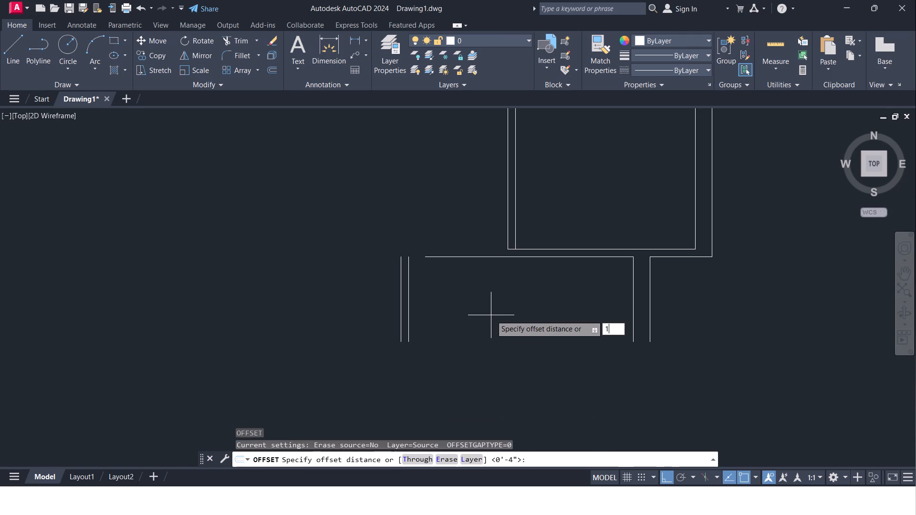
{"action": "key", "text": "apostrophe"}
{"action": "key", "text": "Return"}
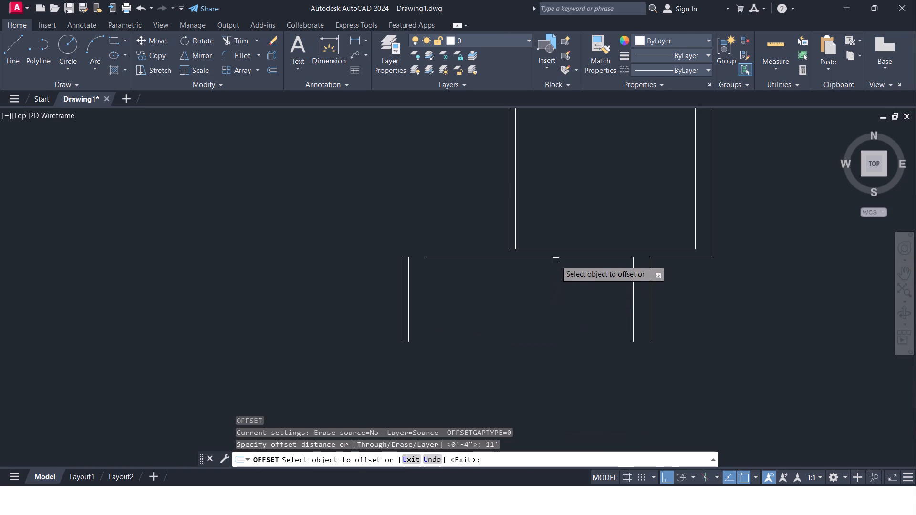
{"action": "left_click", "coordinate": [556, 259]}
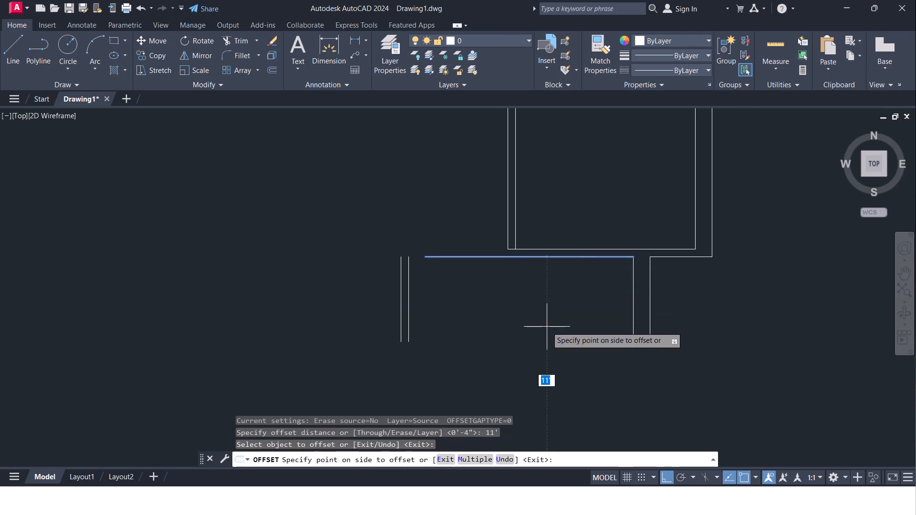
{"action": "middle_click_drag", "start_coordinate": [547, 326], "coordinate": [583, 246]}
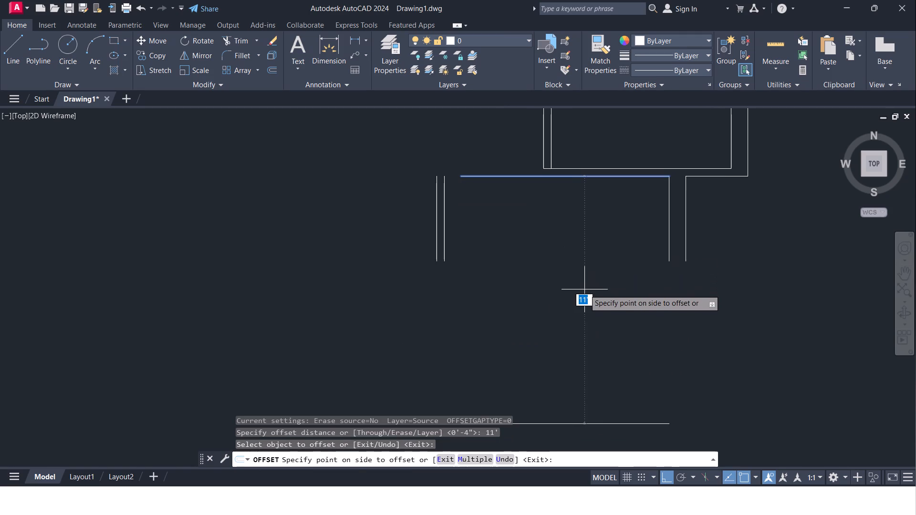
{"action": "left_click", "coordinate": [584, 289]}
{"action": "middle_click_drag", "start_coordinate": [584, 299], "coordinate": [600, 261]}
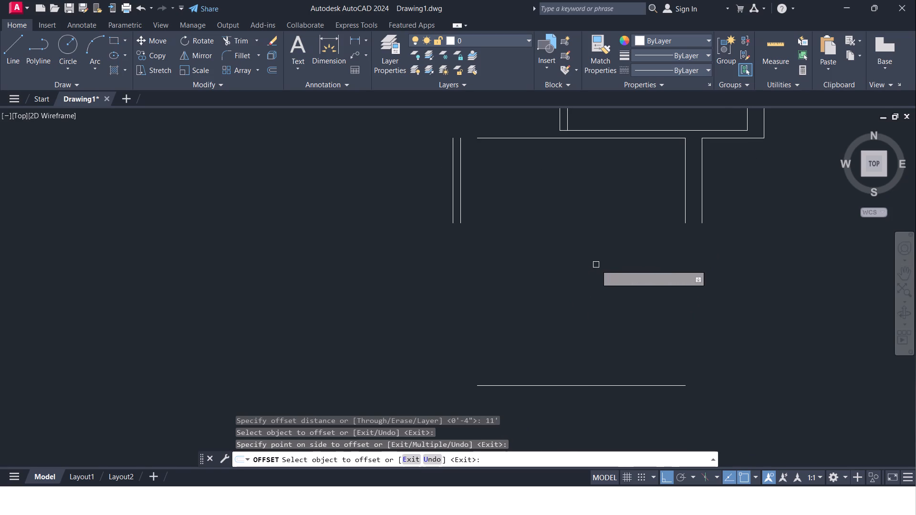
{"action": "key", "text": "Escape"}
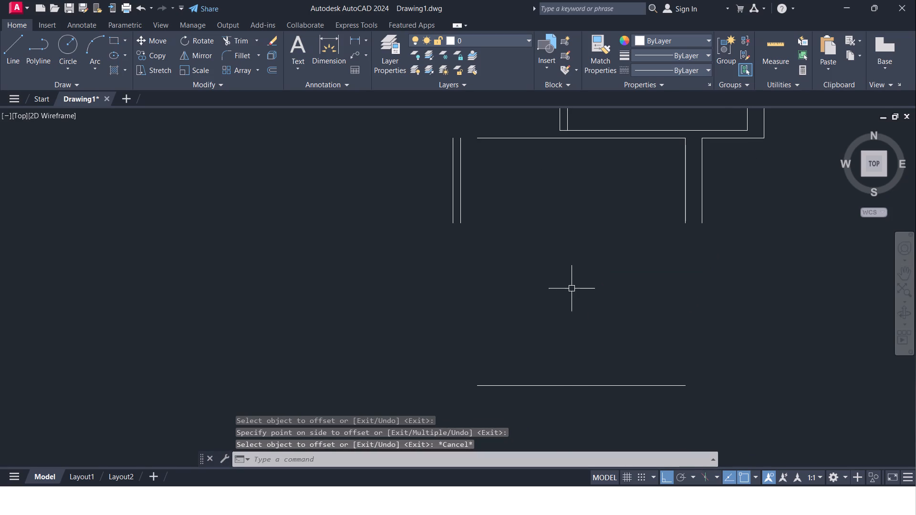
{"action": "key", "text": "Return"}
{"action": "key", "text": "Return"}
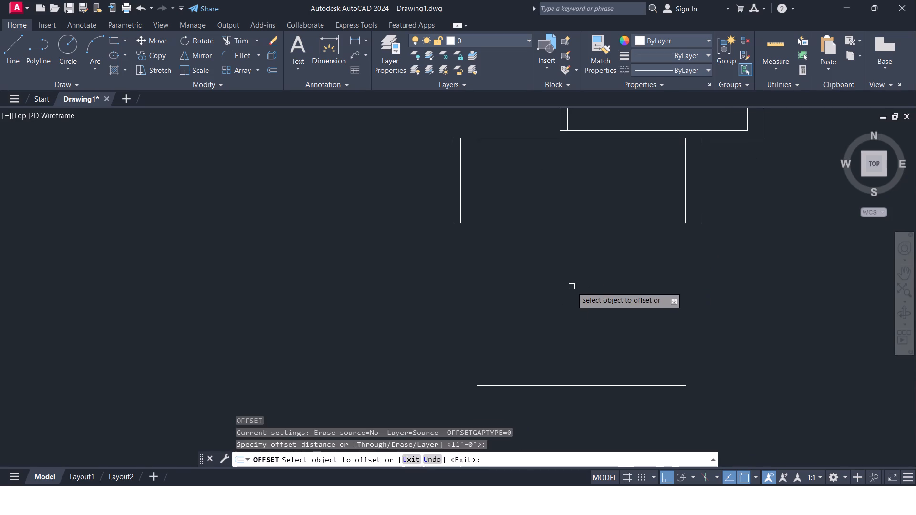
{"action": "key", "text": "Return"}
Offset the lower room's bottom edge 9" downward to form the bottom wall.
{"action": "key", "text": "Return"}
{"action": "key", "text": "9"}
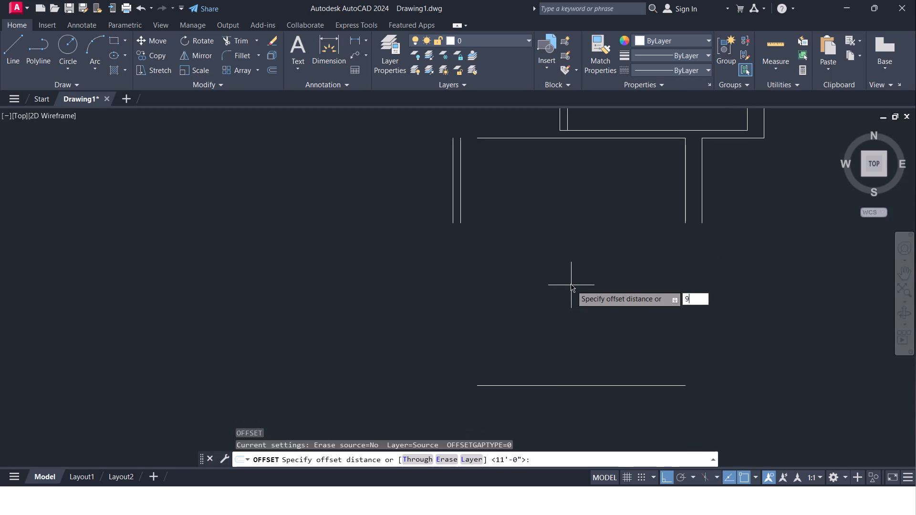
{"action": "key", "text": "shift+quotedbl"}
{"action": "key", "text": "Return"}
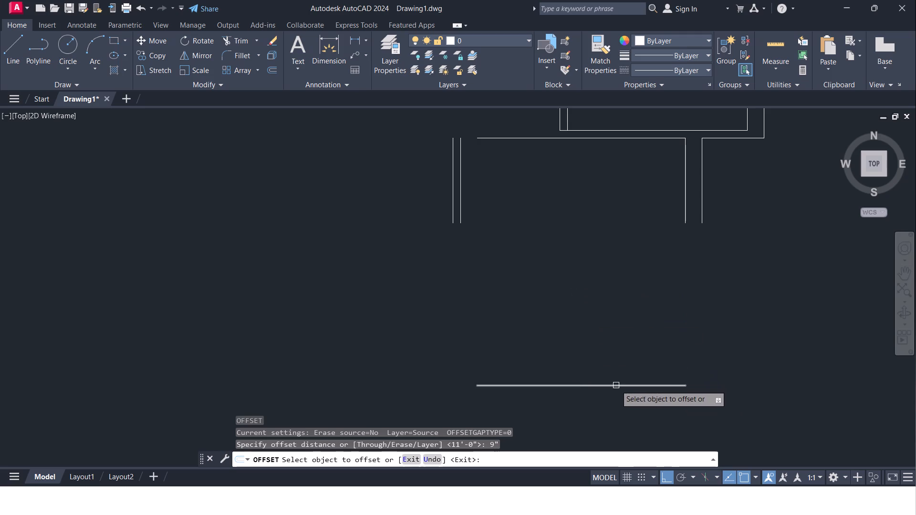
{"action": "left_click", "coordinate": [616, 385]}
{"action": "left_click", "coordinate": [615, 400]}
{"action": "middle_click_drag", "start_coordinate": [630, 347], "coordinate": [635, 316]}
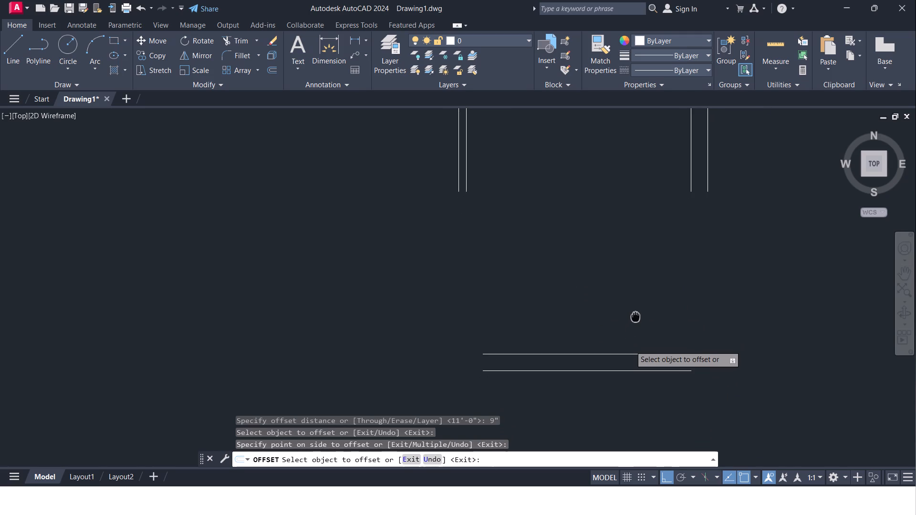
{"action": "middle_click_drag", "start_coordinate": [635, 316], "coordinate": [648, 323]}
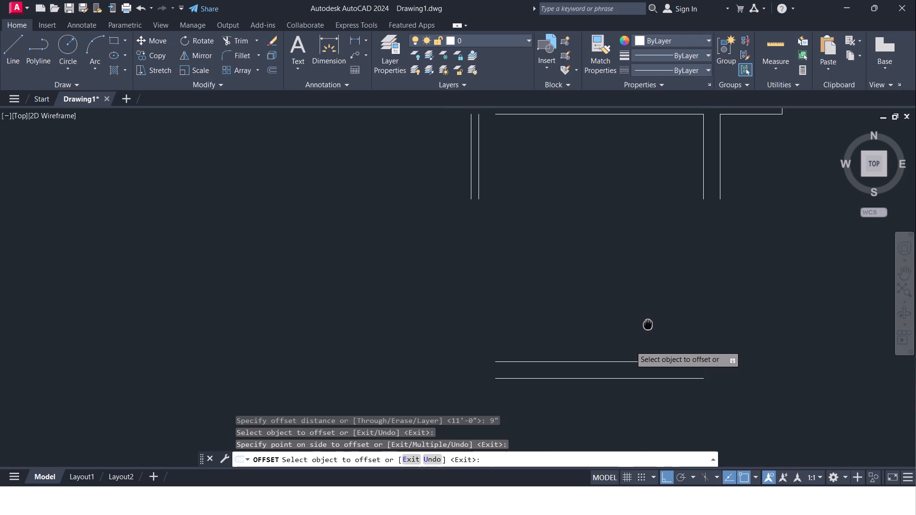
{"action": "middle_click_drag", "start_coordinate": [648, 323], "coordinate": [647, 325]}
{"action": "key", "text": "Escape"}
Extend the inner line of the lower room's right wall down to the bottom wall's upper line.
{"action": "key", "text": "e"}
{"action": "key", "text": "x"}
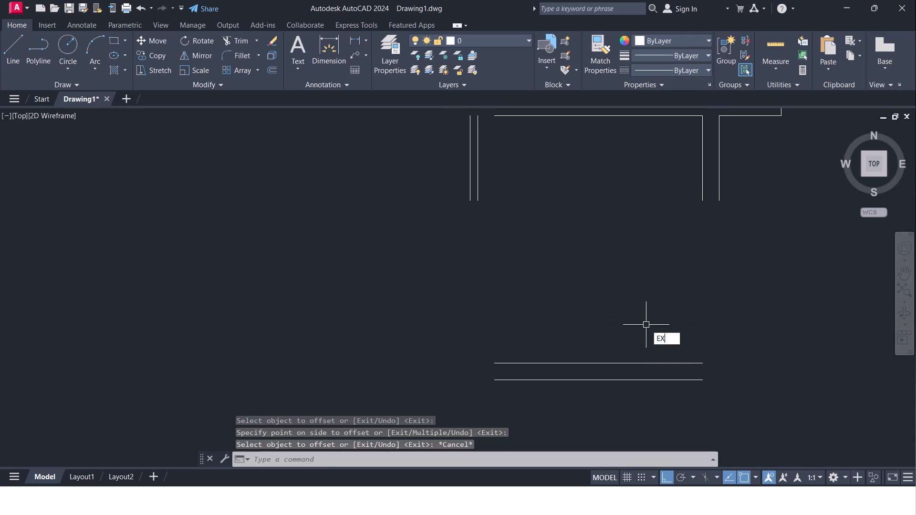
{"action": "left_click", "coordinate": [681, 350]}
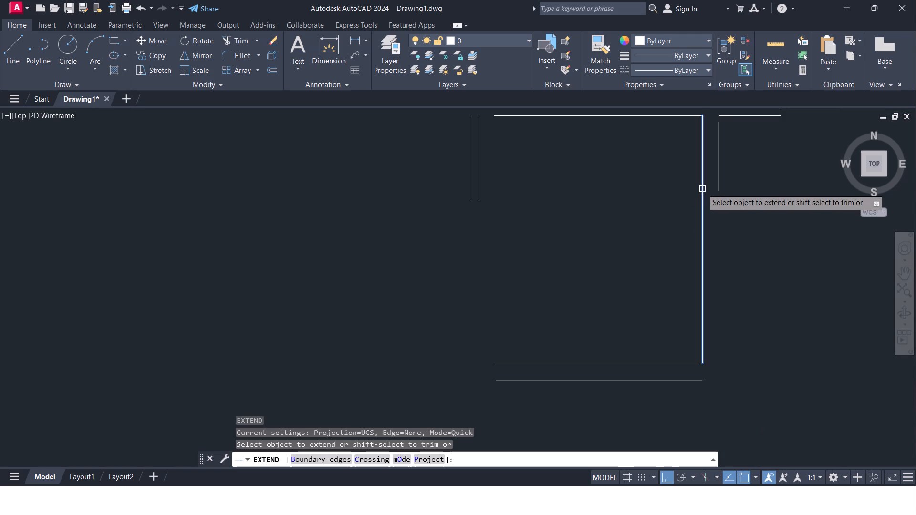
{"action": "left_click", "coordinate": [702, 189]}
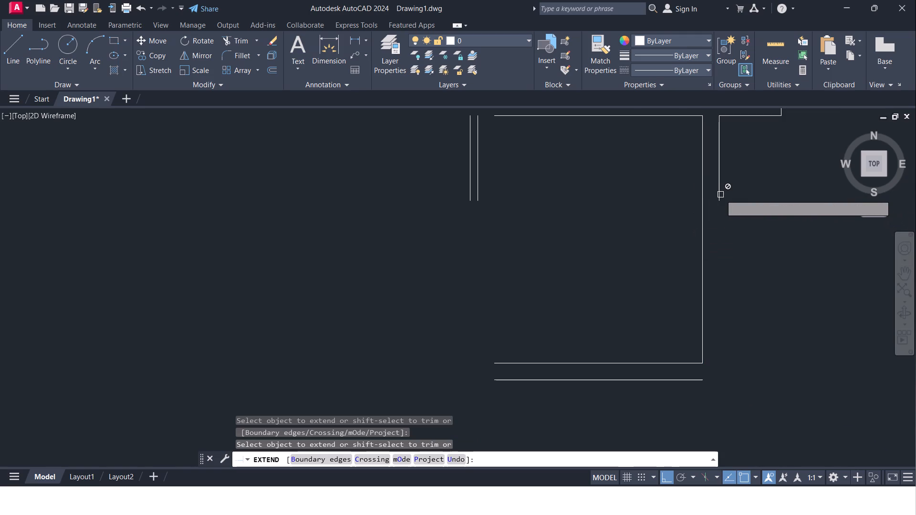
{"action": "key", "text": "Escape"}
Fillet the right wall's outer line with the bottom wall's lower line to close the lower room's outer corner.
{"action": "left_click", "coordinate": [238, 56]}
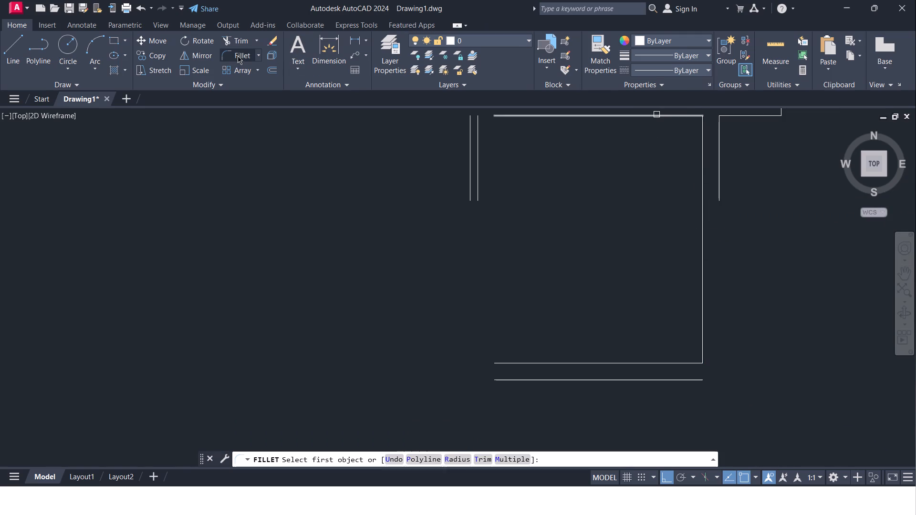
{"action": "left_click", "coordinate": [719, 187]}
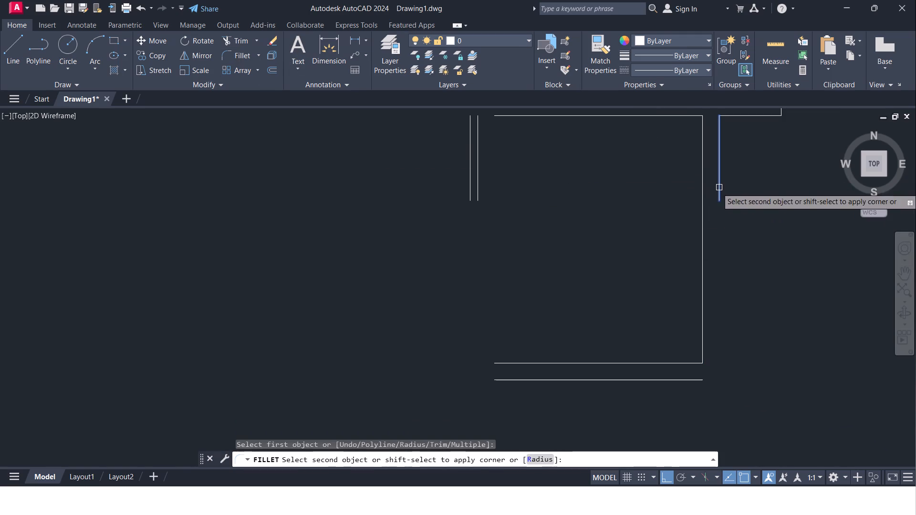
{"action": "left_click", "coordinate": [687, 379]}
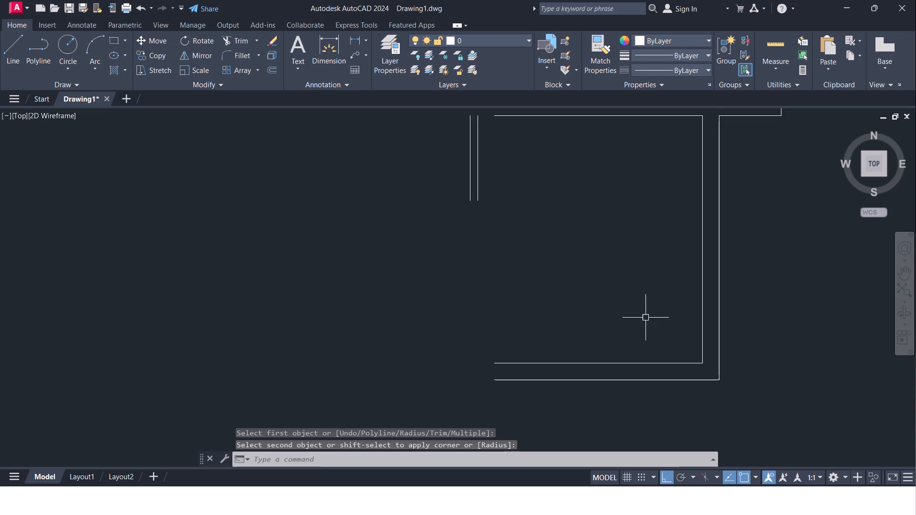
Stretch the inner line of the lower room's left 4" partition straight down past the bottom wall.
{"action": "middle_click_drag", "start_coordinate": [635, 308], "coordinate": [663, 318]}
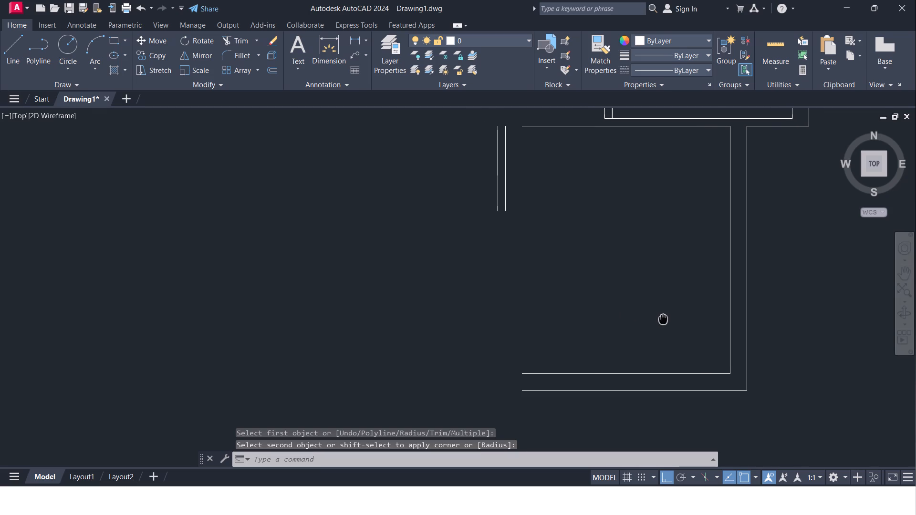
{"action": "middle_click_drag", "start_coordinate": [663, 318], "coordinate": [677, 303]}
{"action": "middle_click_drag", "start_coordinate": [673, 307], "coordinate": [660, 319]}
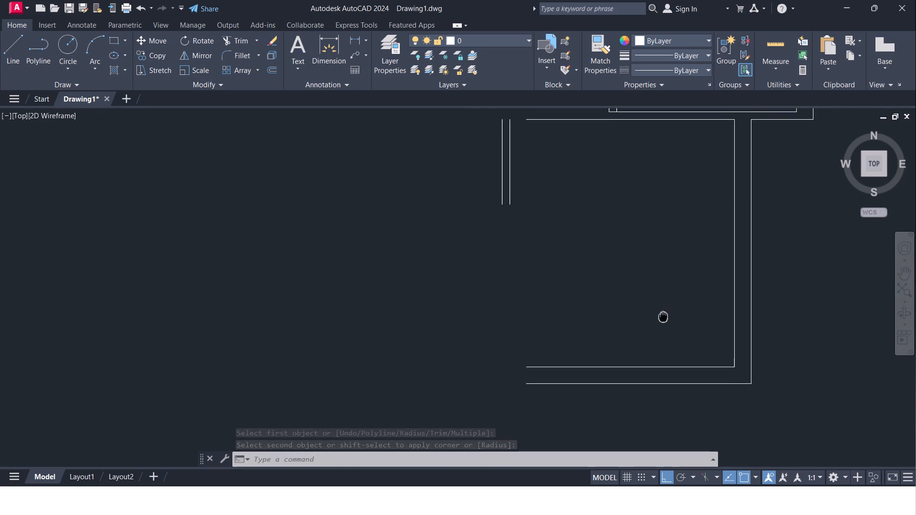
{"action": "middle_click_drag", "start_coordinate": [660, 319], "coordinate": [653, 324]}
{"action": "key", "text": "Escape"}
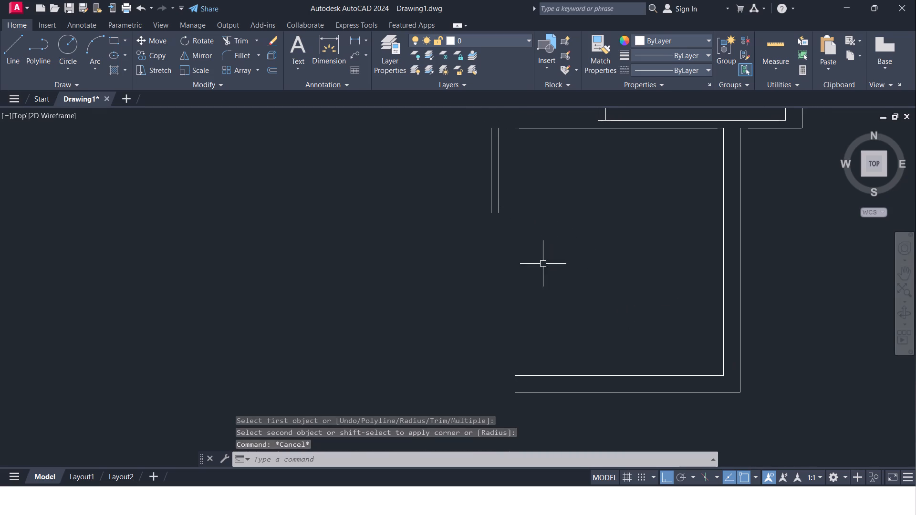
{"action": "left_click", "coordinate": [498, 195]}
{"action": "left_click_drag", "start_coordinate": [500, 214], "coordinate": [500, 218]}
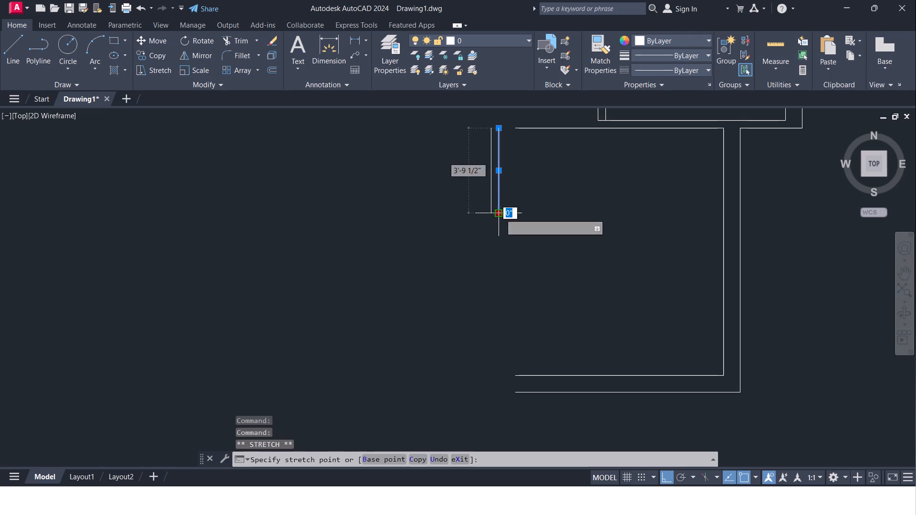
{"action": "left_click", "coordinate": [504, 406]}
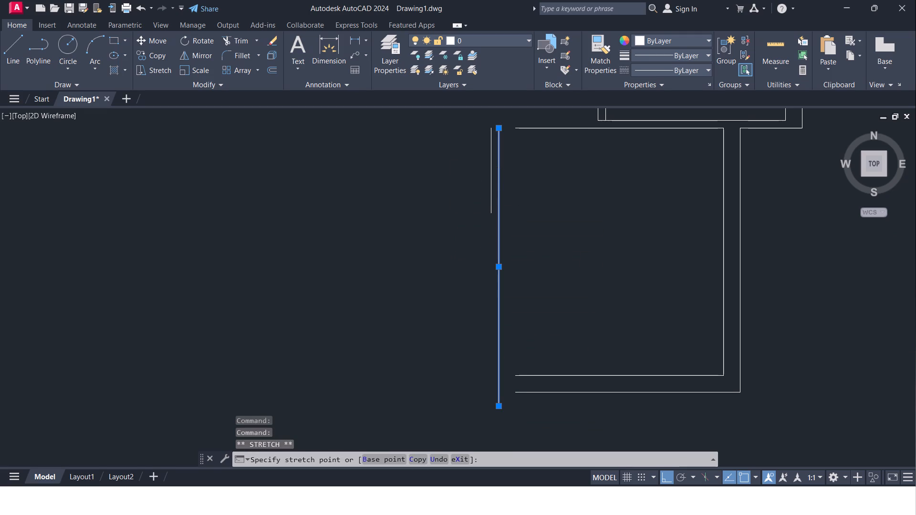
{"action": "key", "text": "Escape"}
{"action": "key", "text": "Escape"}
Stretch the outer line of the left 4" partition straight down past the bottom wall, to about 13' long.
{"action": "left_click", "coordinate": [492, 204]}
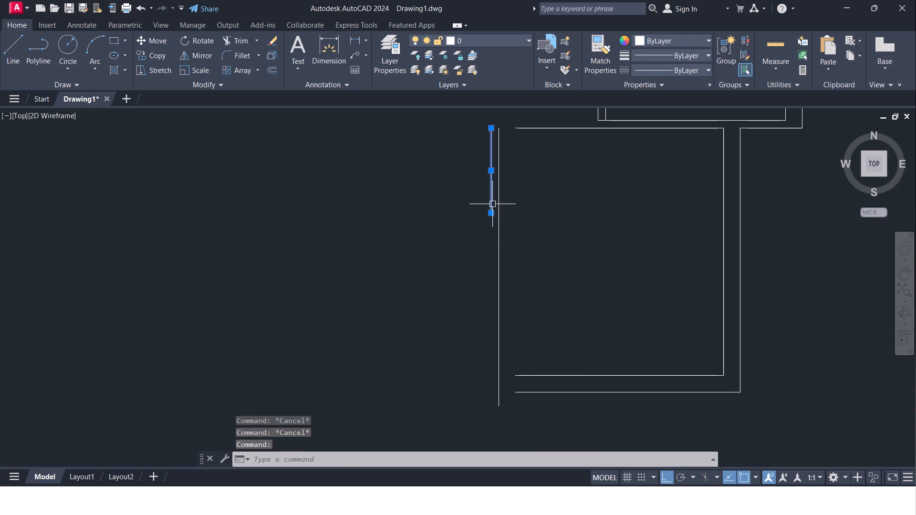
{"action": "left_click_drag", "start_coordinate": [489, 212], "coordinate": [489, 218]}
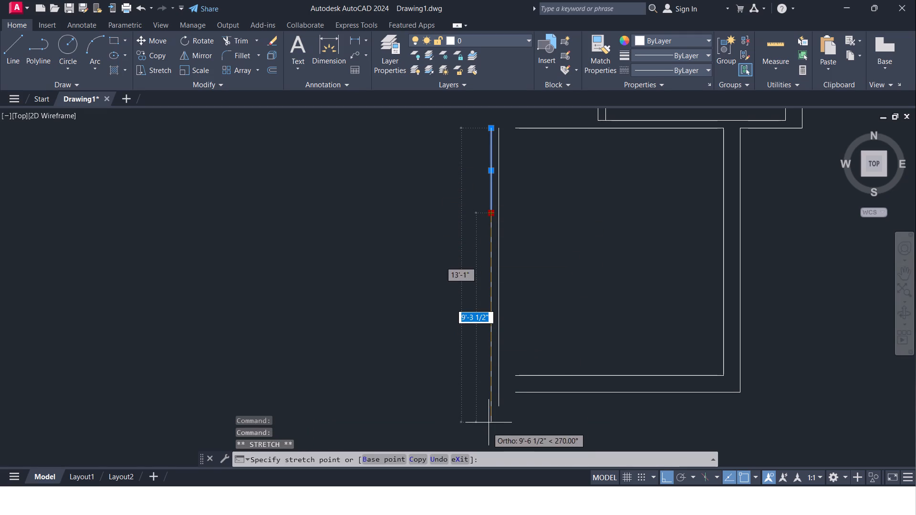
{"action": "left_click", "coordinate": [489, 421]}
{"action": "key", "text": "Escape"}
{"action": "key", "text": "Escape"}
Extend the upper line of the lower room's bottom wall to the inner line of the left 4" partition.
{"action": "middle_click_drag", "start_coordinate": [546, 347], "coordinate": [546, 325]}
{"action": "type", "text": "EX"}
{"action": "left_click", "coordinate": [572, 348]}
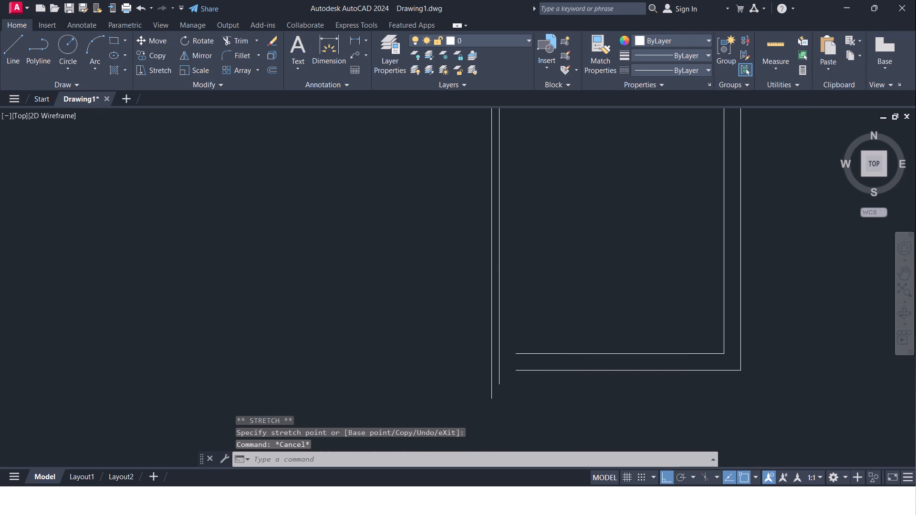
{"action": "left_click", "coordinate": [562, 354]}
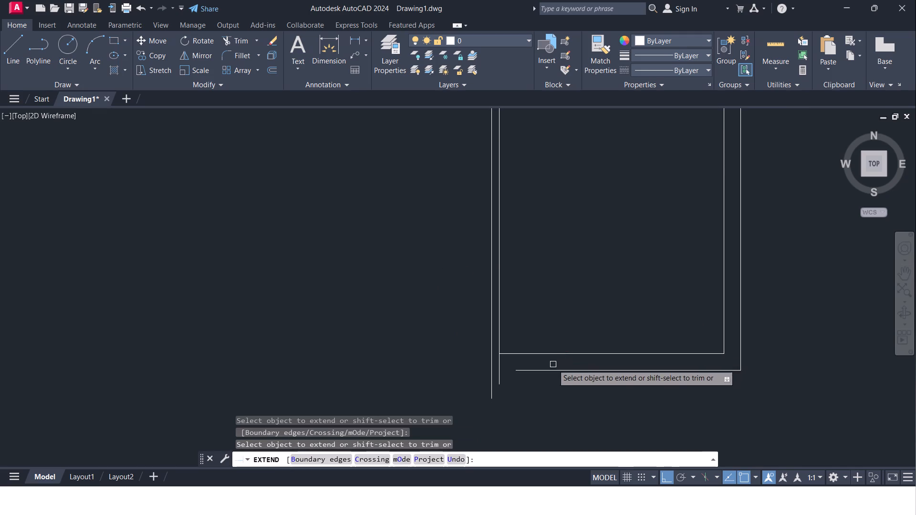
{"action": "key", "text": "Escape"}
Trim the end of the left partition's inner line that overhangs below the bottom wall's upper line.
{"action": "key", "text": "t"}
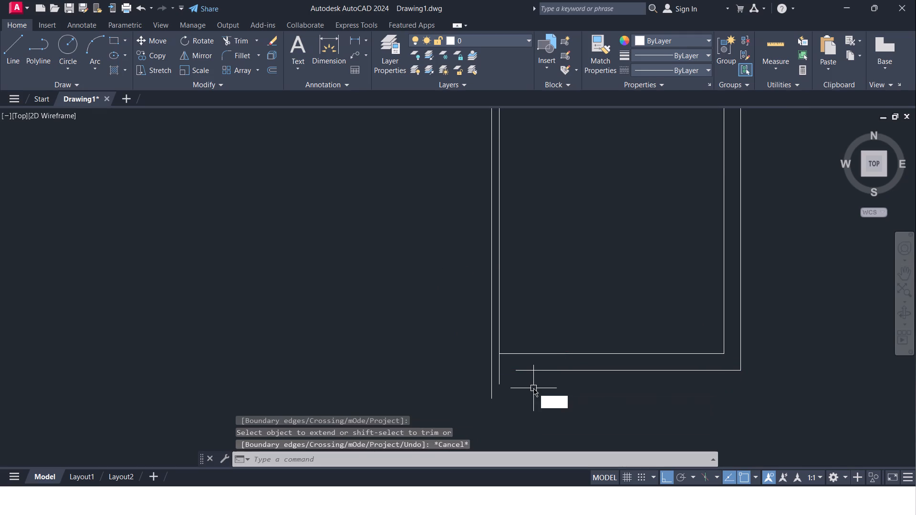
{"action": "key", "text": "r"}
{"action": "key", "text": "Return"}
{"action": "key", "text": "Return"}
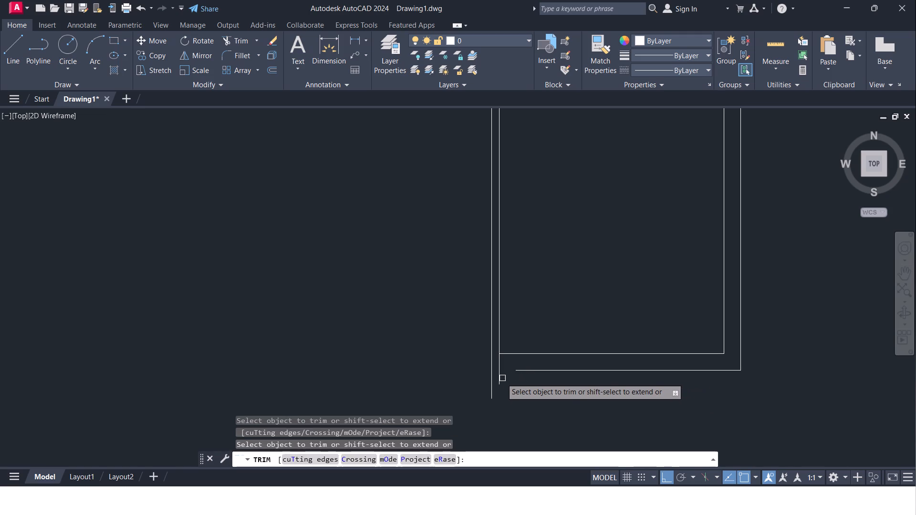
{"action": "left_click", "coordinate": [501, 378]}
{"action": "key", "text": "Escape"}
Extend the lower line of the lower room's bottom wall to the outer line of the left partition.
{"action": "type", "text": "EX"}
{"action": "left_click", "coordinate": [544, 413]}
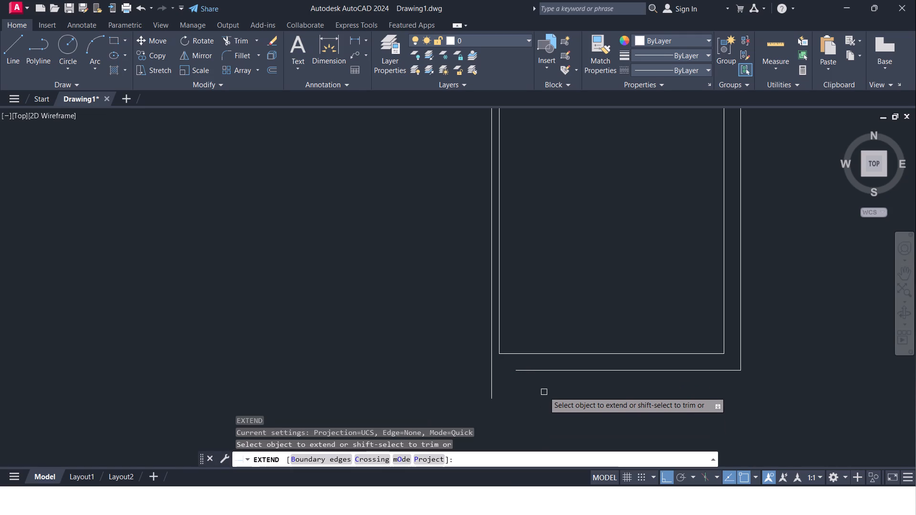
{"action": "left_click", "coordinate": [540, 373]}
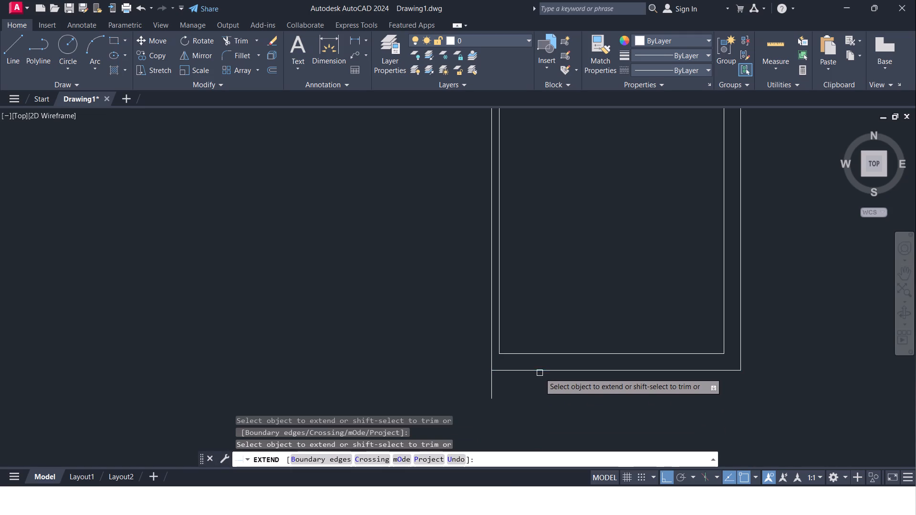
{"action": "key", "text": "Escape"}
Trim the end of the left partition's outer line that overhangs below the bottom wall's lower line.
{"action": "type", "text": "TR"}
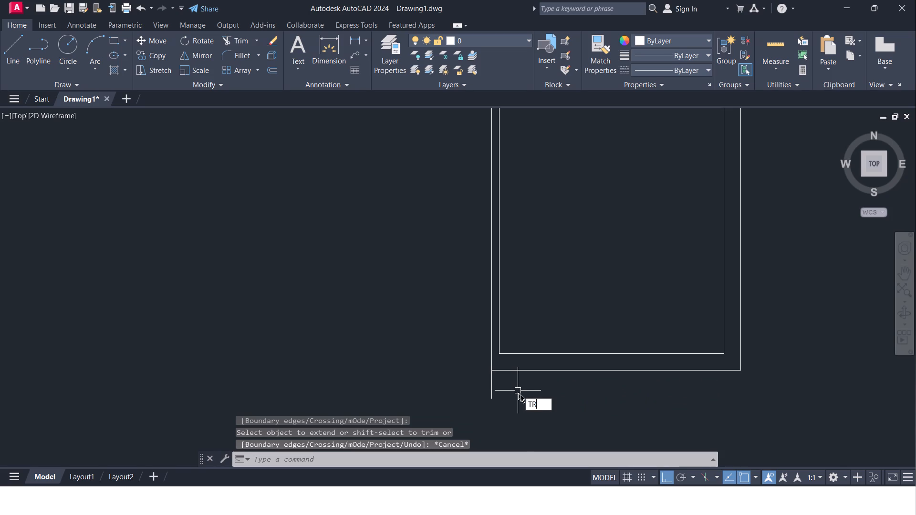
{"action": "left_click", "coordinate": [551, 329]}
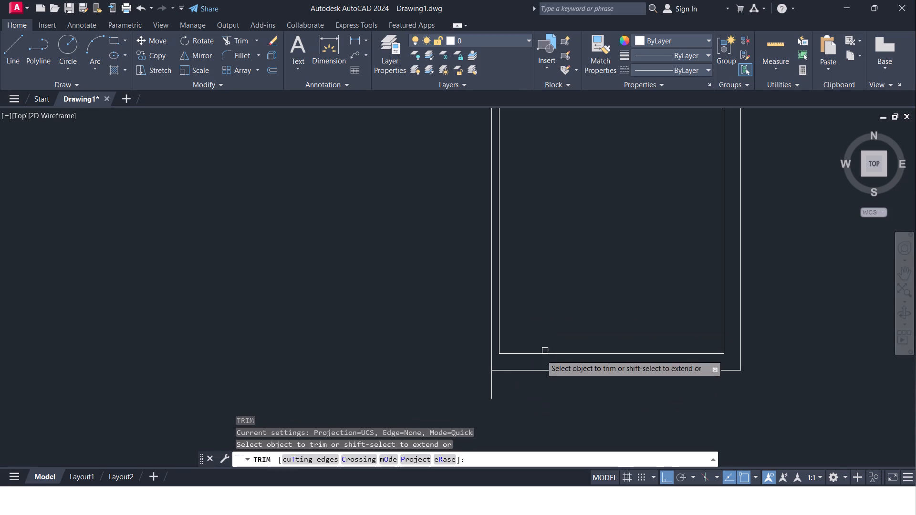
{"action": "left_click", "coordinate": [493, 387]}
{"action": "middle_click_drag", "start_coordinate": [494, 390], "coordinate": [514, 444]}
{"action": "scroll", "coordinate": [495, 392], "scroll_direction": "down", "scroll_amount": 1}
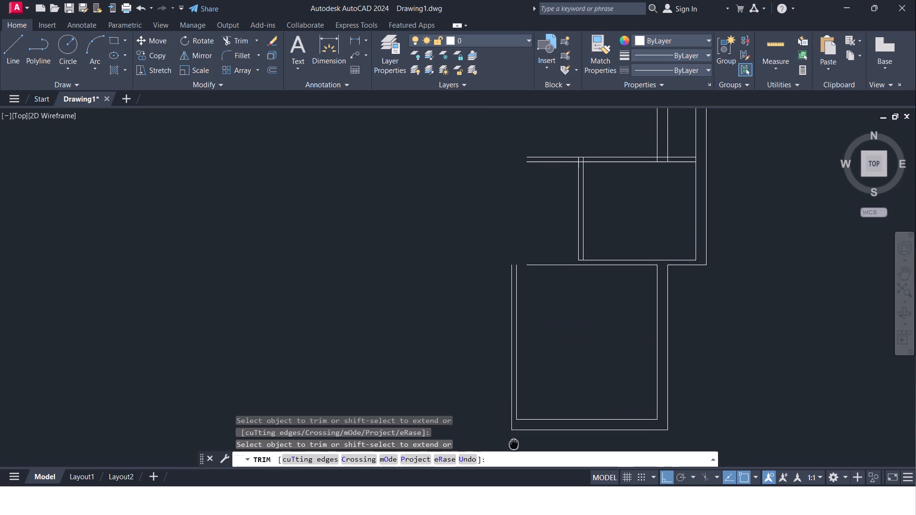
{"action": "middle_click_drag", "start_coordinate": [514, 444], "coordinate": [528, 420]}
{"action": "scroll", "coordinate": [529, 419], "scroll_direction": "down", "scroll_amount": 2}
{"action": "scroll", "coordinate": [551, 382], "scroll_direction": "up", "scroll_amount": 1}
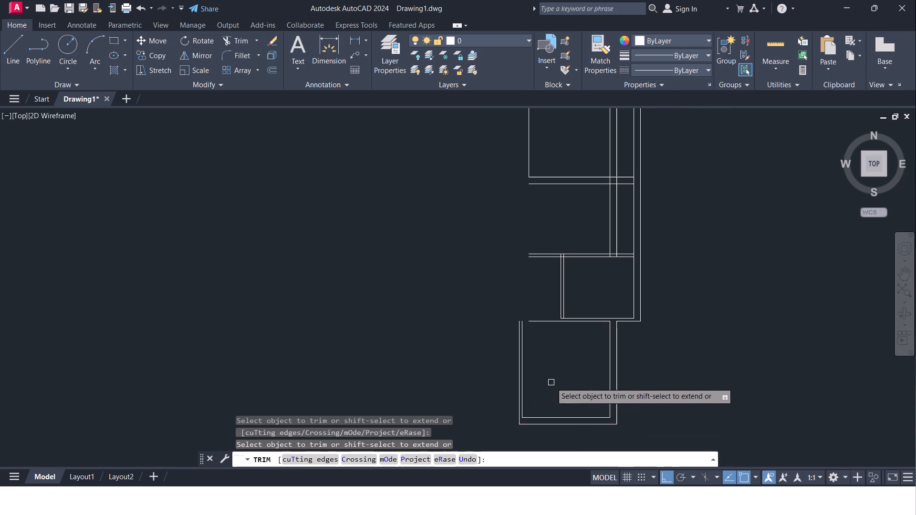
{"action": "middle_click_drag", "start_coordinate": [551, 382], "coordinate": [593, 366]}
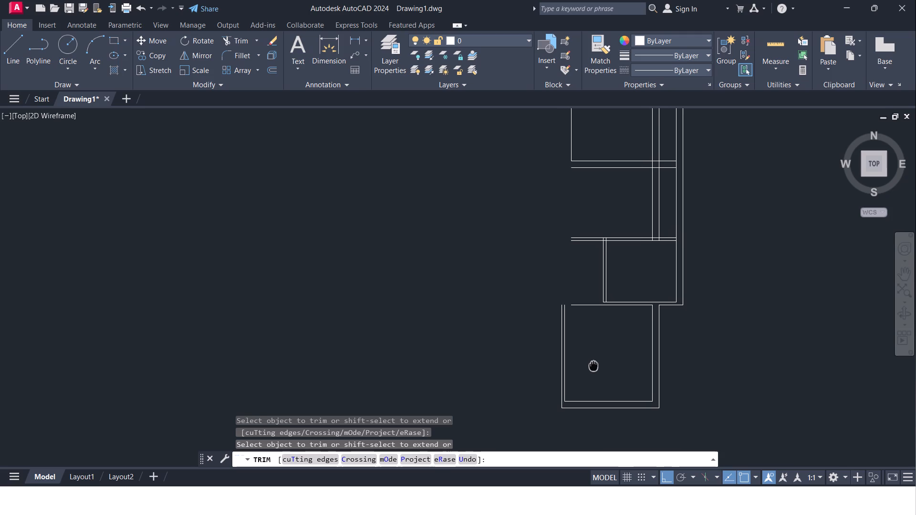
{"action": "middle_click_drag", "start_coordinate": [593, 366], "coordinate": [579, 374]}
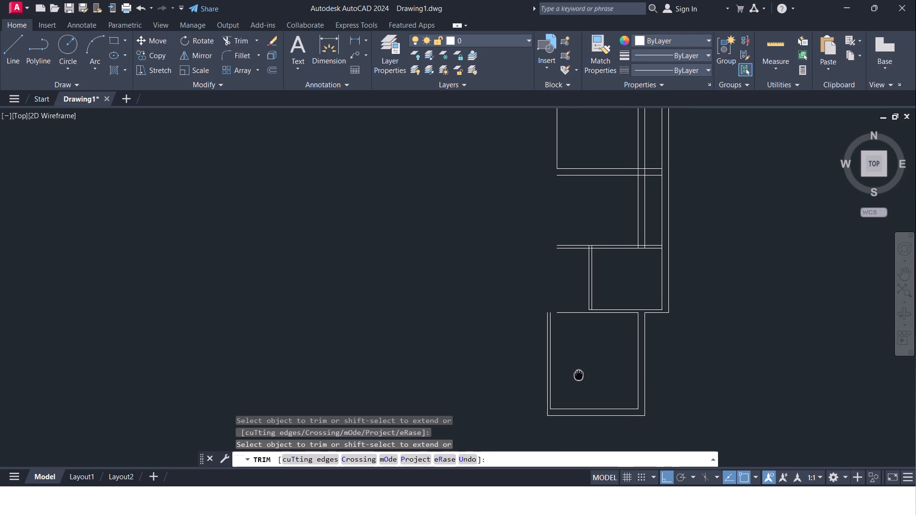
{"action": "middle_click_drag", "start_coordinate": [579, 374], "coordinate": [557, 403]}
{"action": "key", "text": "Escape"}
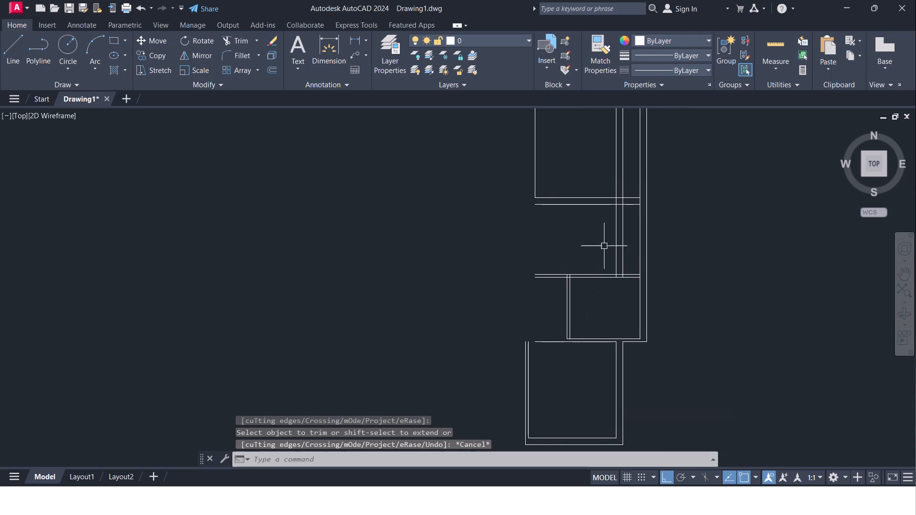
Erase the two long vertical lines crossing the upper rooms just inside the right outer wall.
{"action": "left_click", "coordinate": [616, 237]}
{"action": "left_click", "coordinate": [620, 245]}
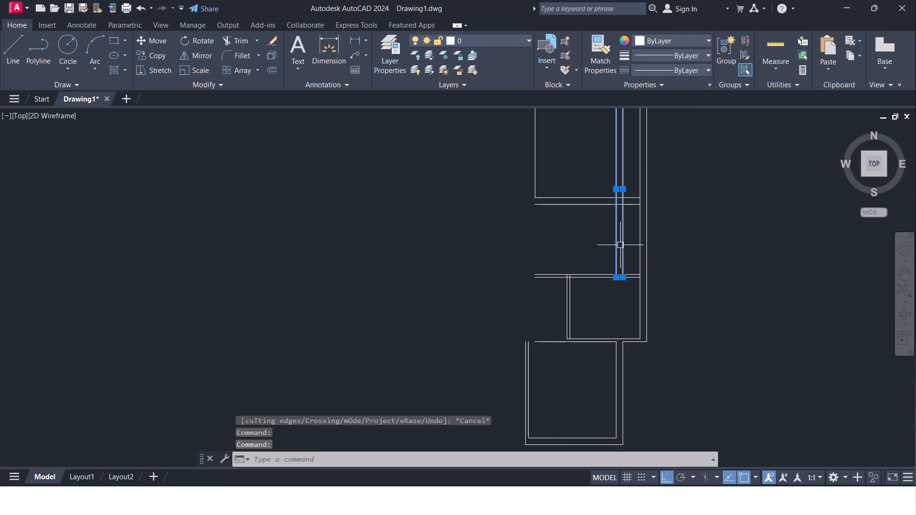
{"action": "key", "text": "Delete"}
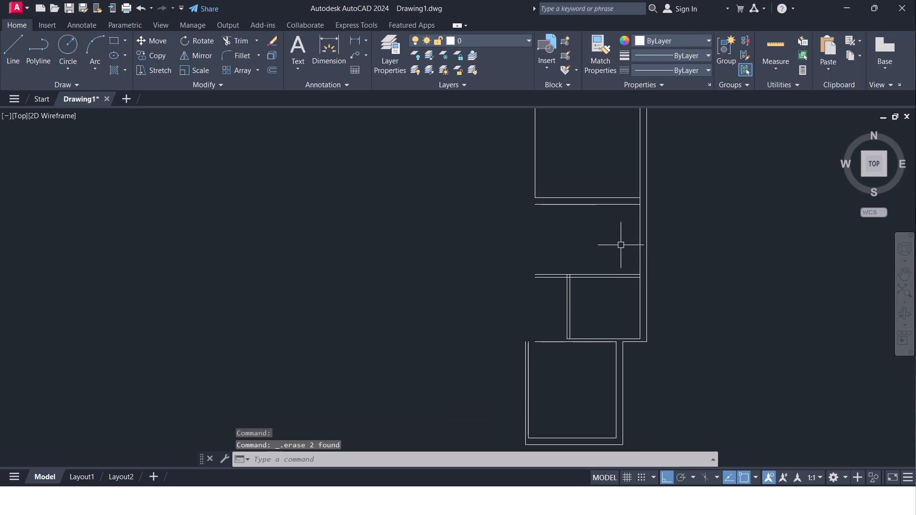
Measure the inside height of the small room above the lower room along its right wall with a linear dimension.
{"action": "middle_click_drag", "start_coordinate": [612, 309], "coordinate": [597, 289]}
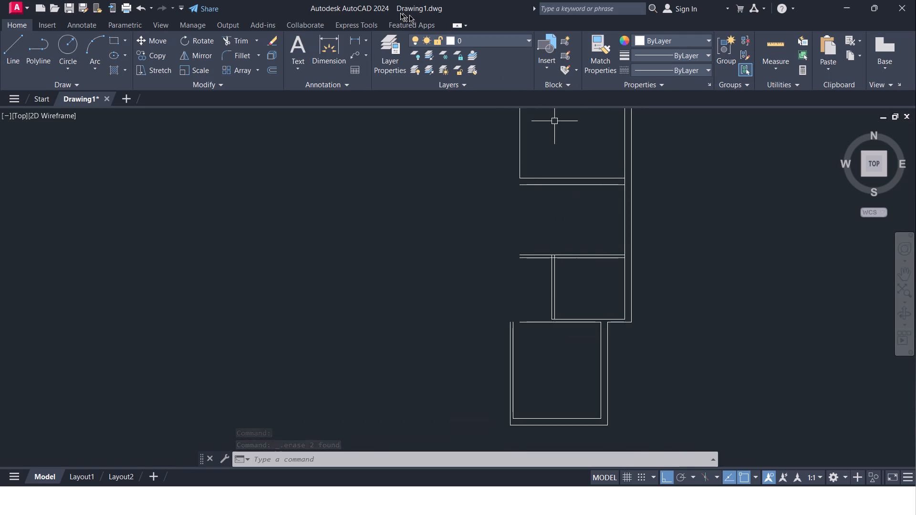
{"action": "left_click", "coordinate": [358, 35]}
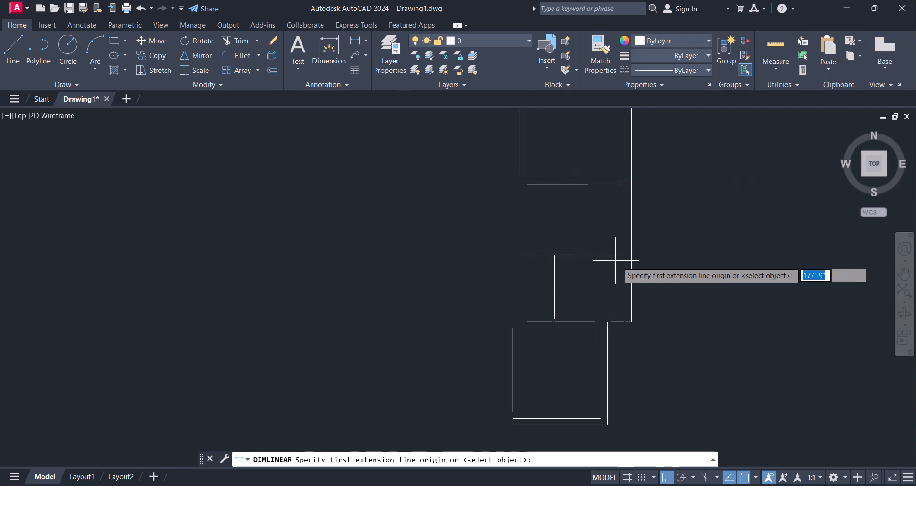
{"action": "scroll", "coordinate": [619, 258], "scroll_direction": "up", "scroll_amount": 2}
{"action": "middle_click_drag", "start_coordinate": [634, 260], "coordinate": [628, 224]}
{"action": "left_click", "coordinate": [627, 225]}
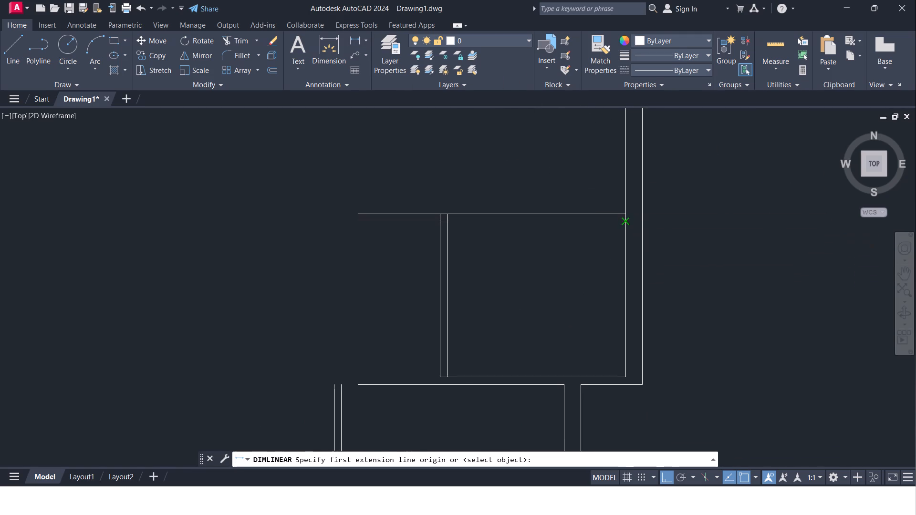
{"action": "left_click", "coordinate": [625, 375]}
{"action": "key", "text": "Escape"}
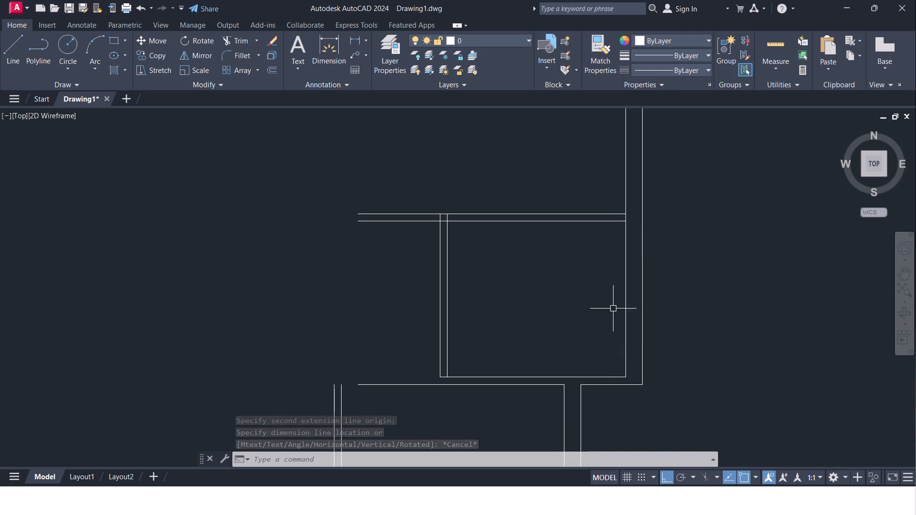
Extend both lines of the small room's left partition down to the lower room's top wall line.
{"action": "middle_click_drag", "start_coordinate": [574, 303], "coordinate": [601, 216]}
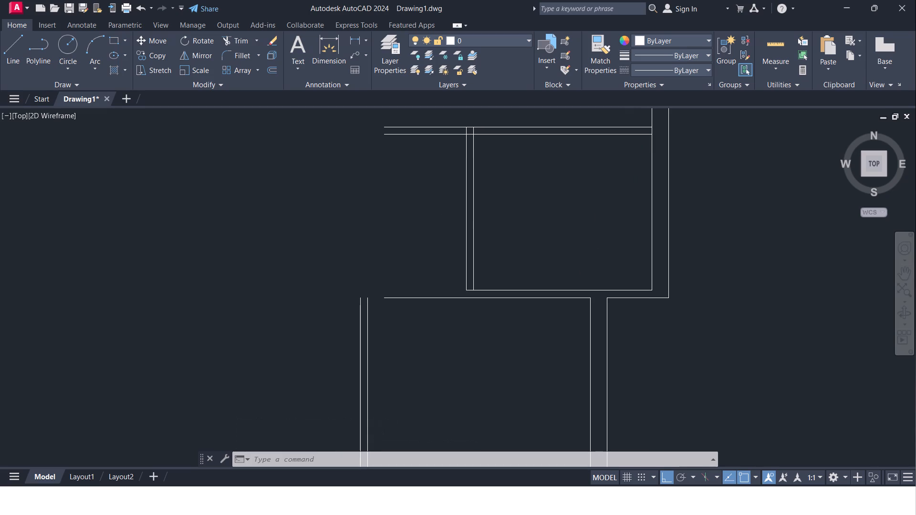
{"action": "key", "text": "Escape"}
{"action": "type", "text": "EX"}
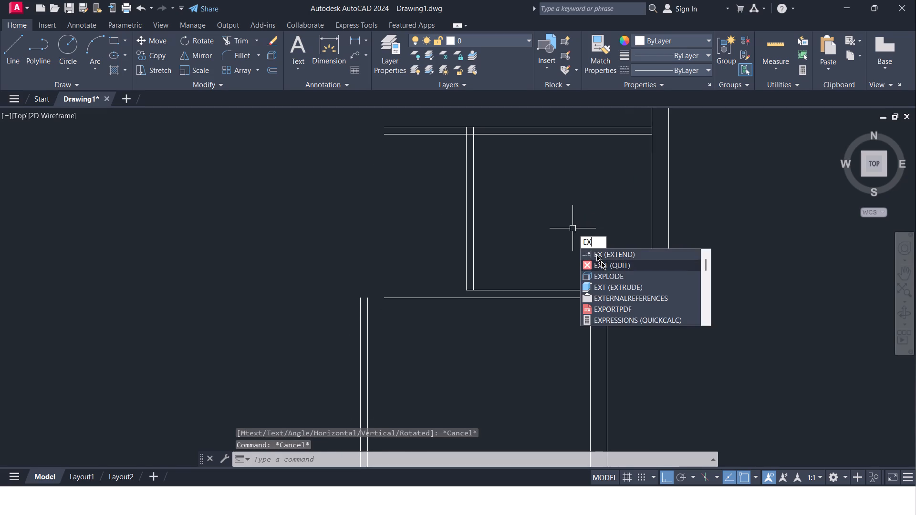
{"action": "left_click", "coordinate": [603, 251]}
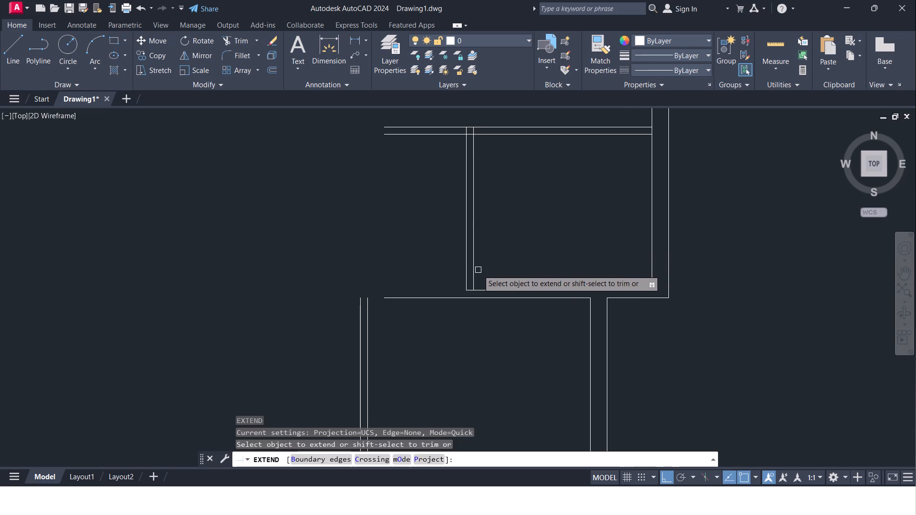
{"action": "left_click", "coordinate": [475, 273]}
{"action": "left_click", "coordinate": [466, 278]}
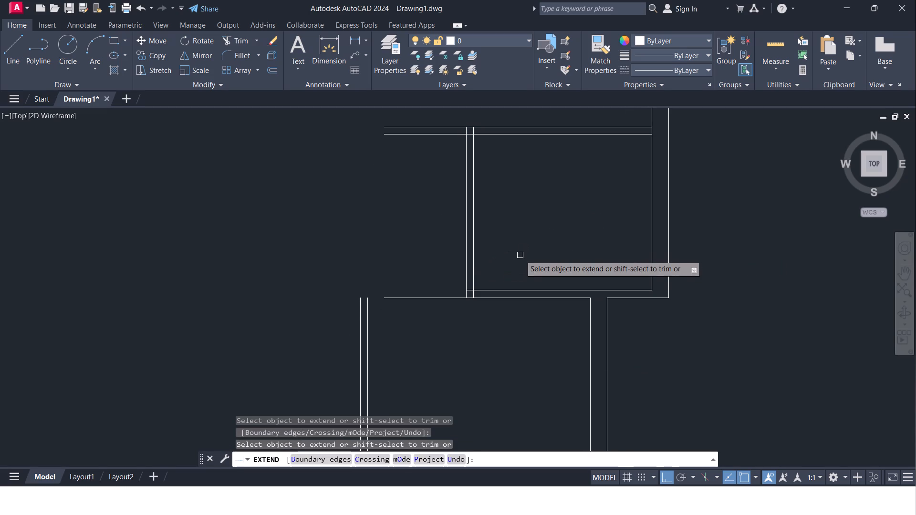
{"action": "middle_click_drag", "start_coordinate": [520, 255], "coordinate": [590, 215]}
{"action": "scroll", "coordinate": [592, 225], "scroll_direction": "down", "scroll_amount": 1}
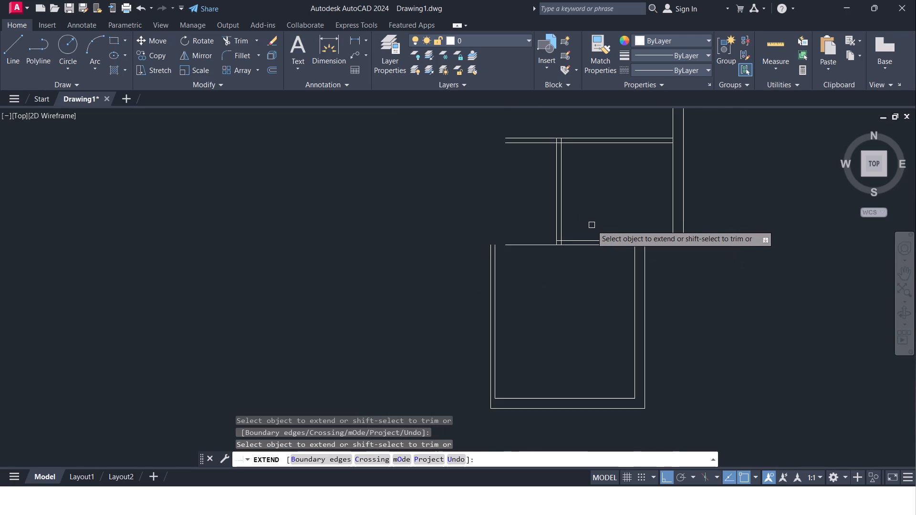
{"action": "scroll", "coordinate": [542, 280], "scroll_direction": "up", "scroll_amount": 1}
{"action": "middle_click", "coordinate": [542, 280]}
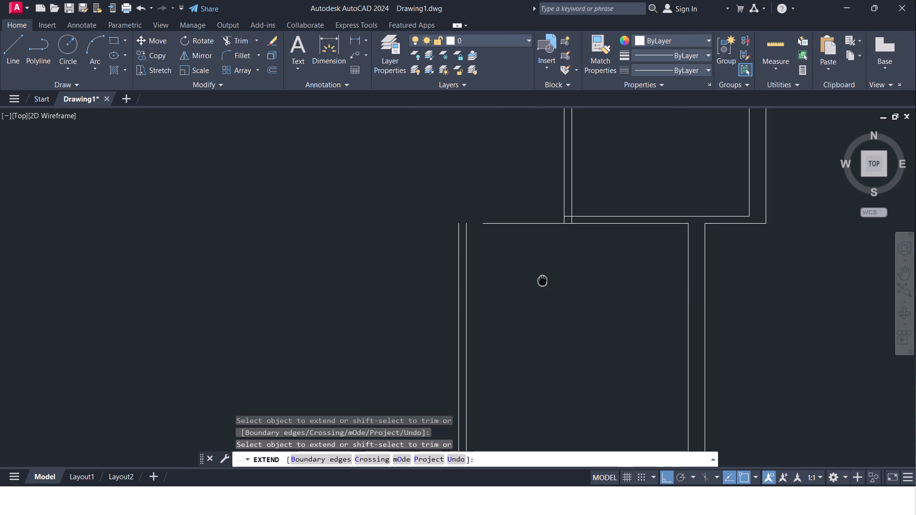
{"action": "key", "text": "Escape"}
Extend the lower room's top wall line to the inner line of its left partition.
{"action": "key", "text": "e"}
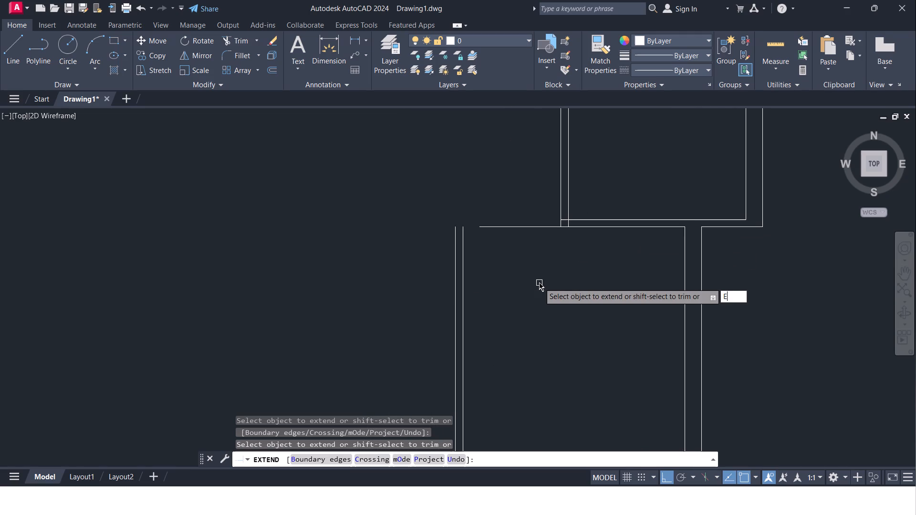
{"action": "key", "text": "x"}
{"action": "key", "text": "Escape"}
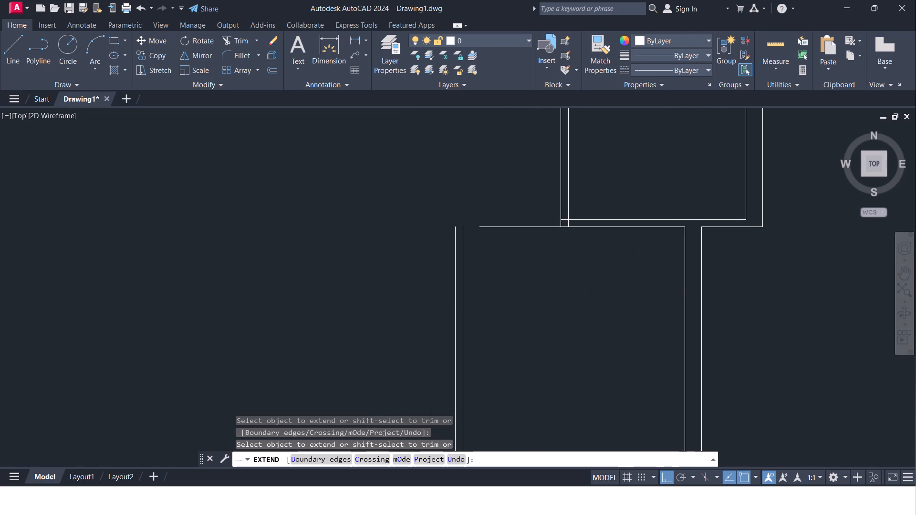
{"action": "type", "text": "EX"}
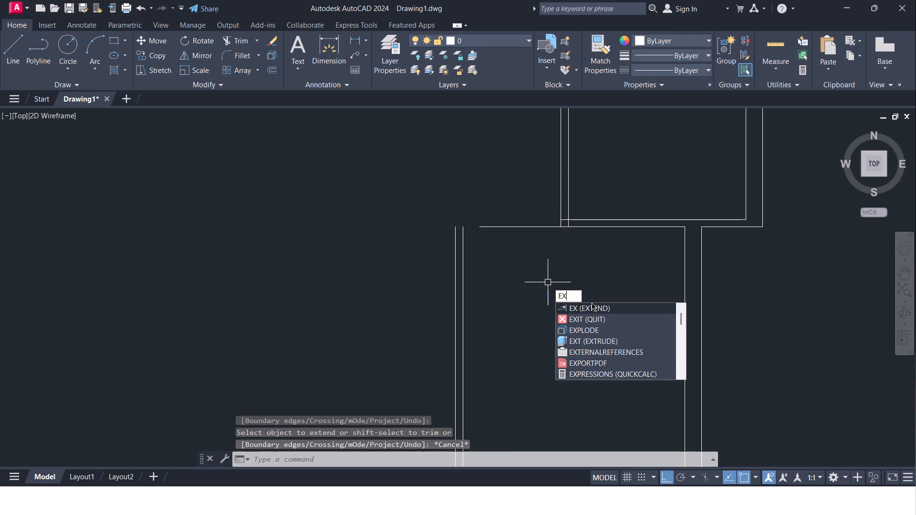
{"action": "left_click", "coordinate": [592, 308]}
{"action": "left_click", "coordinate": [604, 218]}
{"action": "left_click", "coordinate": [604, 218]}
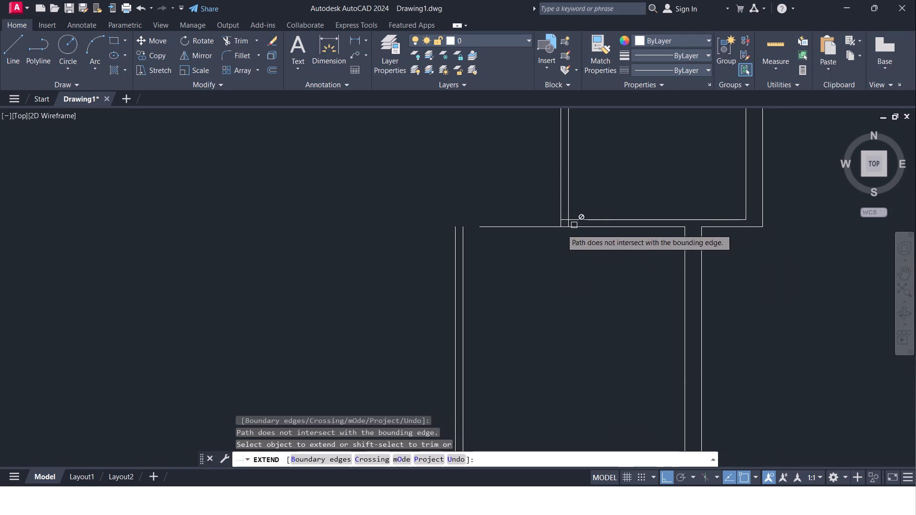
{"action": "left_click", "coordinate": [551, 229]}
{"action": "key", "text": "Escape"}
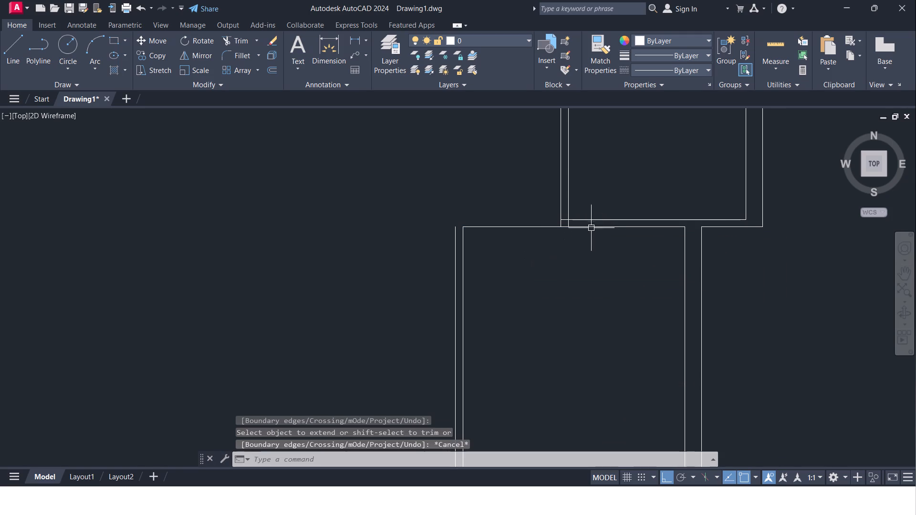
Stretch the small room's bottom line straight left past the outer line of the lower room's left partition.
{"action": "left_click", "coordinate": [596, 219]}
{"action": "left_click", "coordinate": [561, 219]}
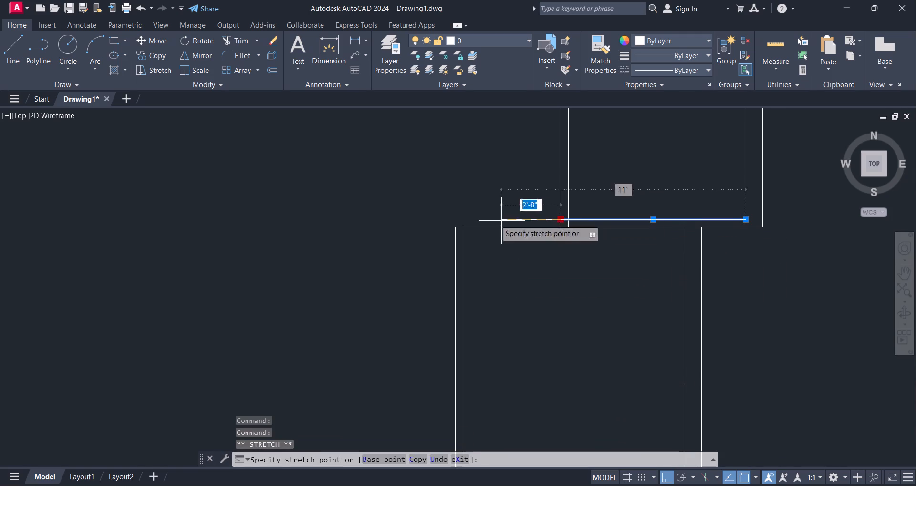
{"action": "left_click", "coordinate": [433, 226]}
{"action": "key", "text": "Escape"}
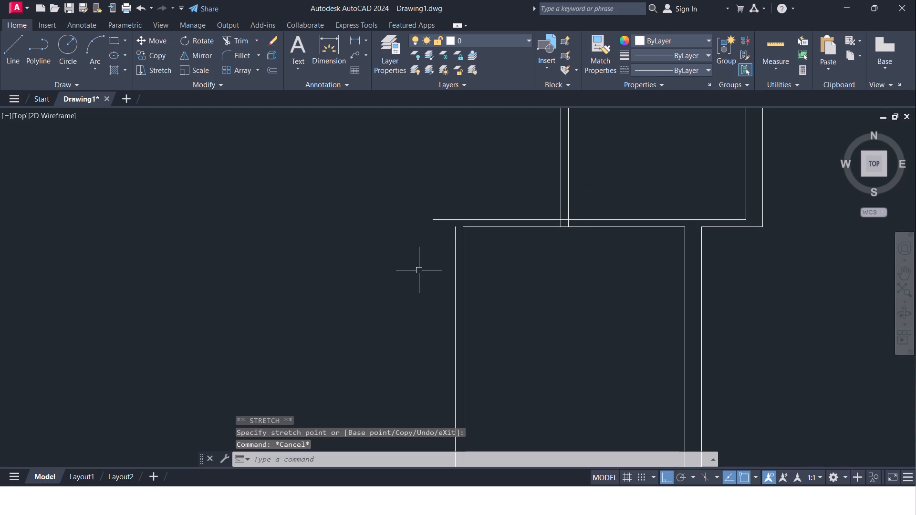
Extend the outer line of the lower room's left partition up to the stretched upper line of the shared wall.
{"action": "key", "text": "e"}
{"action": "key", "text": "x"}
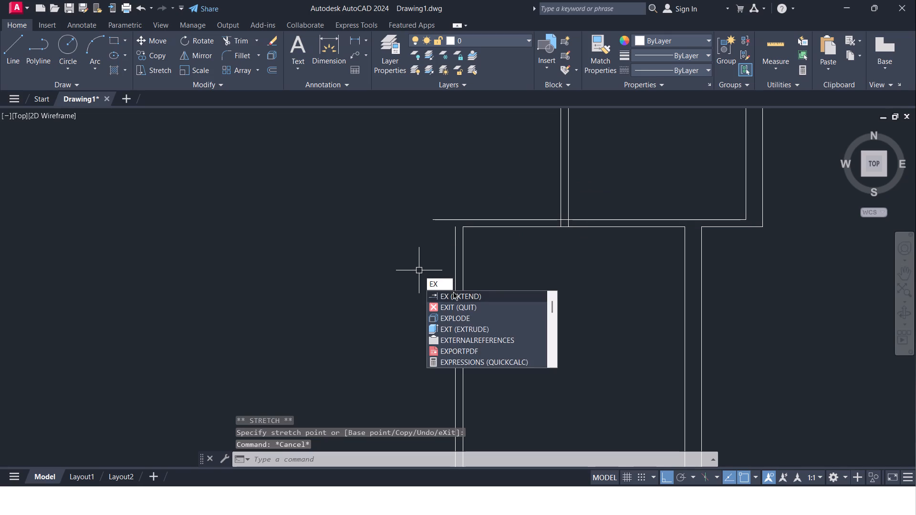
{"action": "left_click", "coordinate": [453, 293]}
{"action": "left_click", "coordinate": [452, 267]}
{"action": "scroll", "coordinate": [503, 285], "scroll_direction": "down", "scroll_amount": 2}
{"action": "middle_click_drag", "start_coordinate": [507, 281], "coordinate": [515, 274]}
{"action": "key", "text": "Escape"}
Trim the end of the shared wall's upper line that overhangs left of the lower room's left partition.
{"action": "key", "text": "t"}
{"action": "key", "text": "r"}
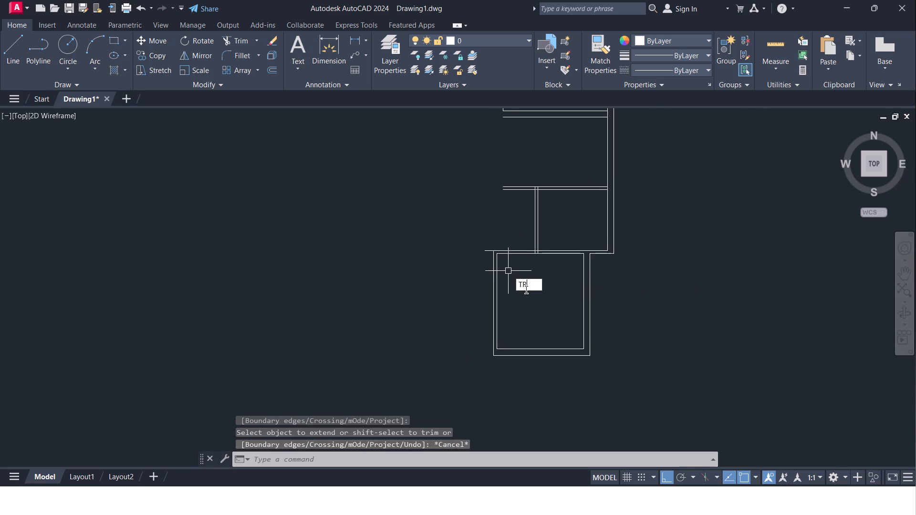
{"action": "left_click", "coordinate": [526, 294]}
{"action": "left_click", "coordinate": [489, 250]}
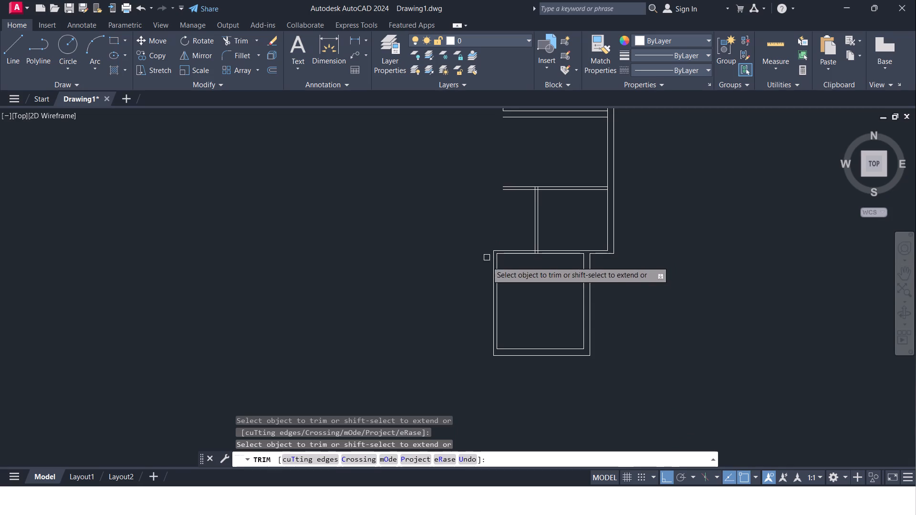
Offset the outer line of the lower room's left partition 12'3" to the left.
{"action": "middle_click_drag", "start_coordinate": [525, 299], "coordinate": [525, 289]}
{"action": "key", "text": "Escape"}
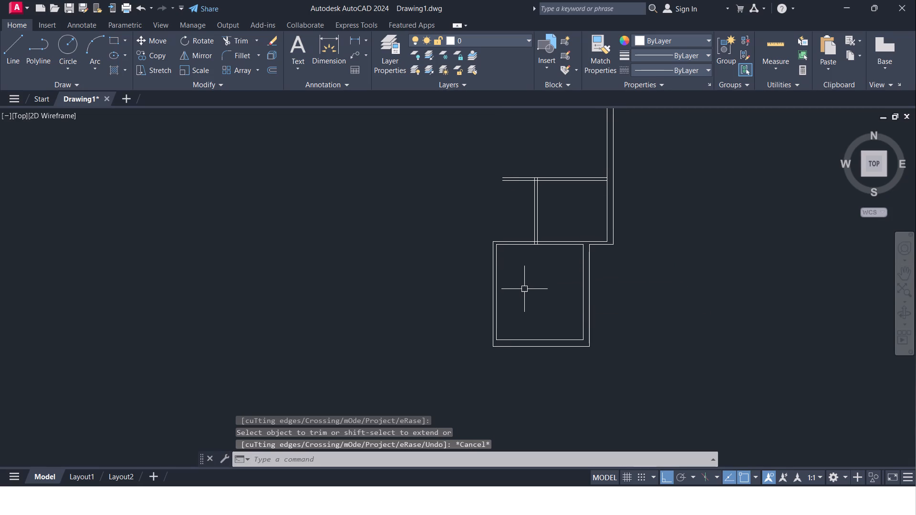
{"action": "key", "text": "o"}
{"action": "key", "text": "Return"}
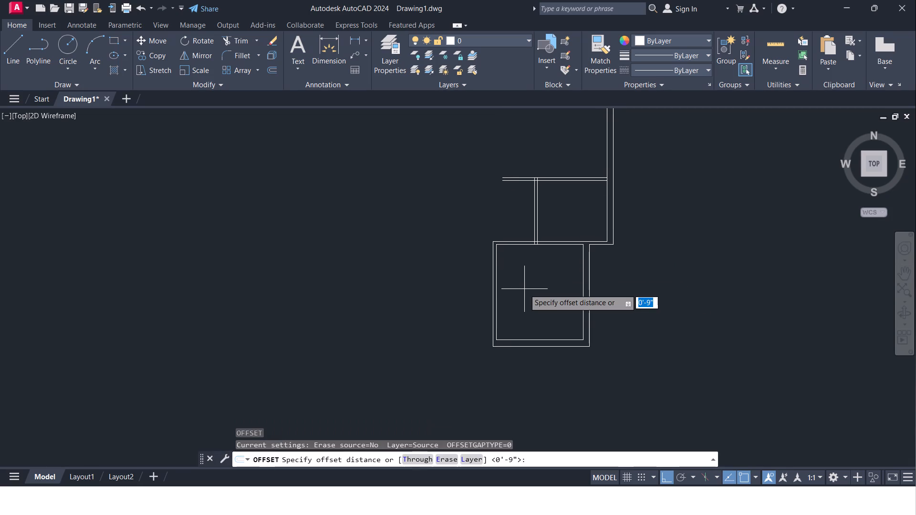
{"action": "type", "text": "12"}
{"action": "type", "text": "'3"}
{"action": "key", "text": "shift+quotedbl"}
{"action": "key", "text": "Return"}
{"action": "left_click", "coordinate": [491, 301]}
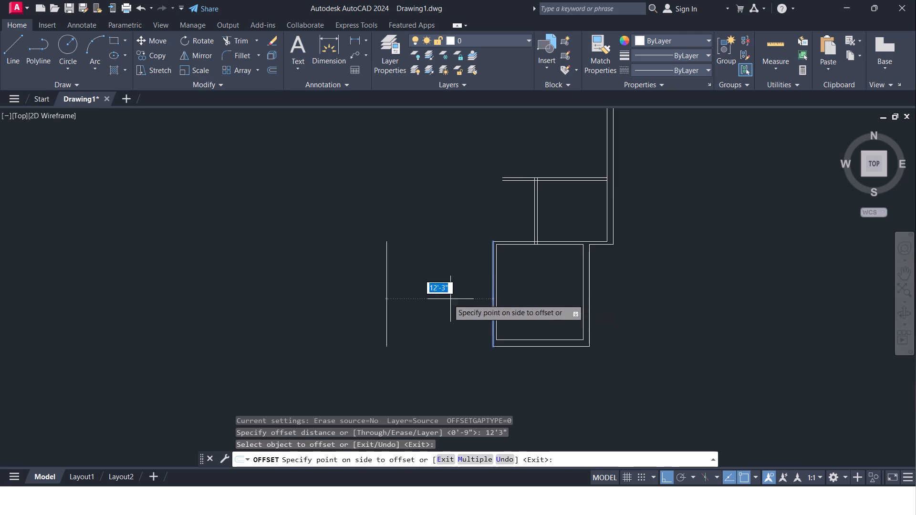
{"action": "left_click", "coordinate": [439, 299]}
{"action": "middle_click_drag", "start_coordinate": [439, 298], "coordinate": [507, 299]}
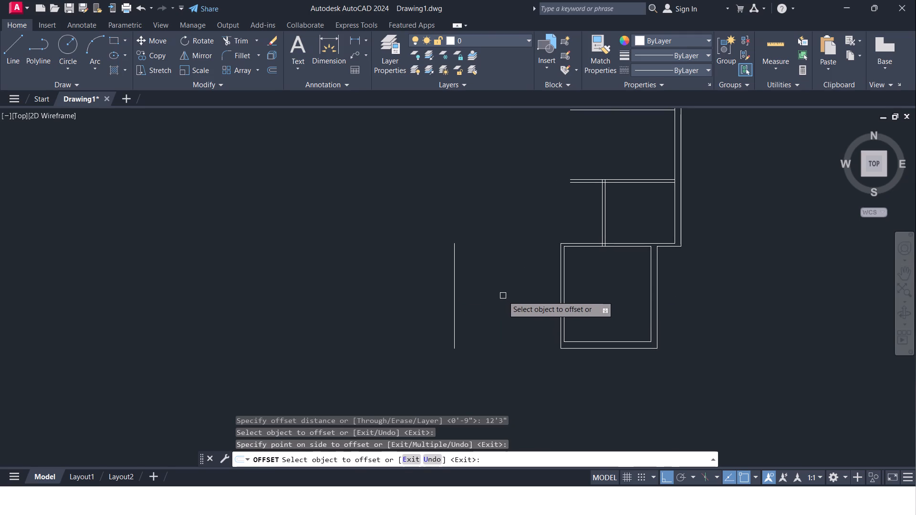
{"action": "key", "text": "Return"}
Offset the new vertical line 9" further left to form the far-left wall.
{"action": "key", "text": "Return"}
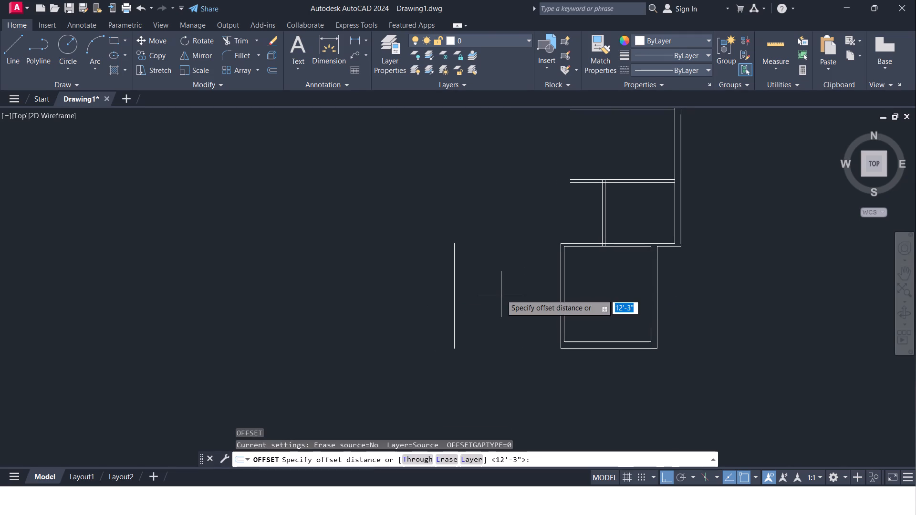
{"action": "key", "text": "9"}
{"action": "key", "text": "shift+quotedbl"}
{"action": "key", "text": "Return"}
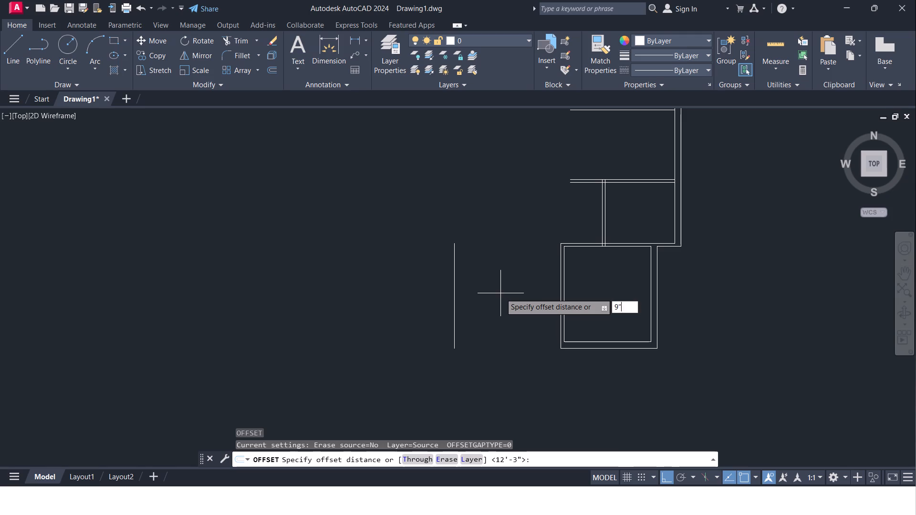
{"action": "left_click", "coordinate": [454, 309]}
{"action": "left_click", "coordinate": [399, 310]}
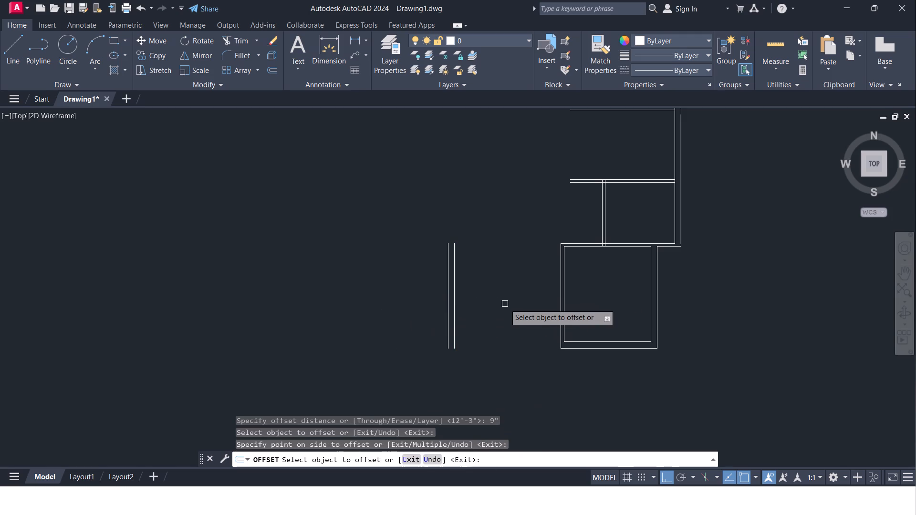
{"action": "key", "text": "Escape"}
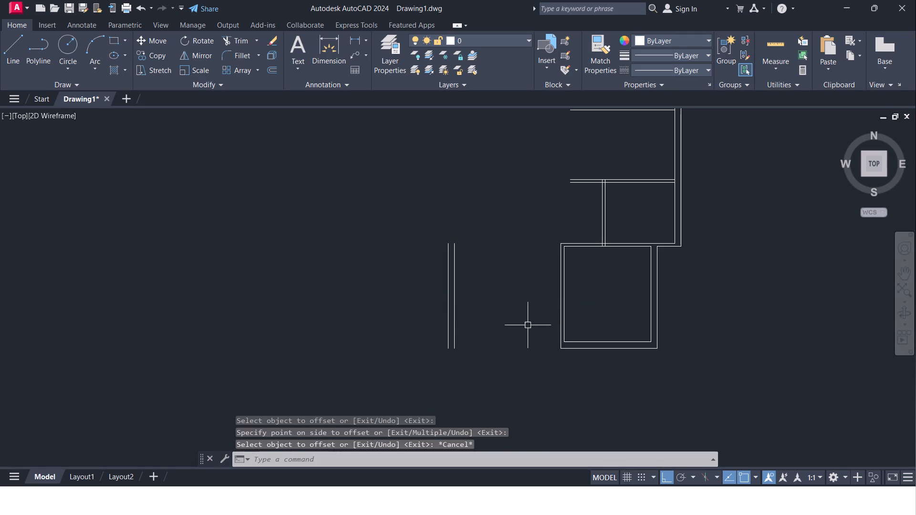
{"action": "key", "text": "Escape"}
Extend the lower room's outer bottom line left to the outer line of the new far-left wall.
{"action": "key", "text": "e"}
{"action": "key", "text": "x"}
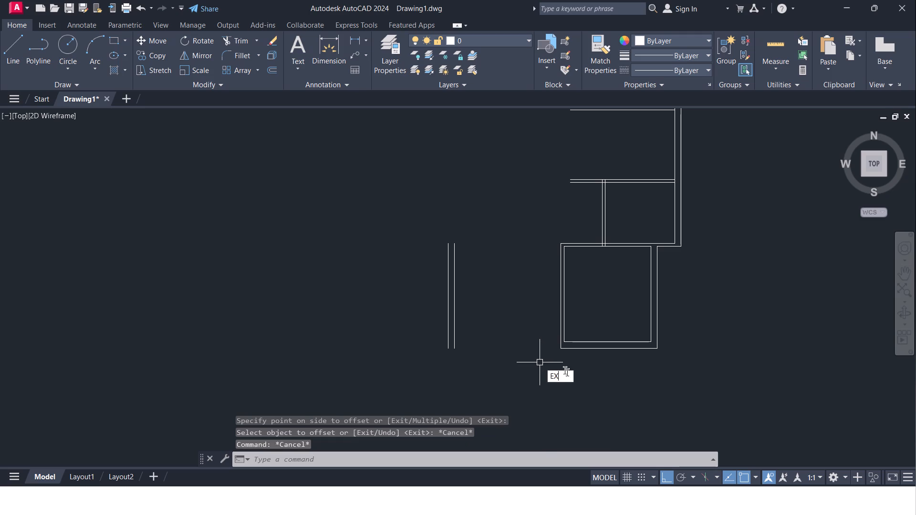
{"action": "left_click", "coordinate": [581, 388]}
{"action": "left_click", "coordinate": [583, 351]}
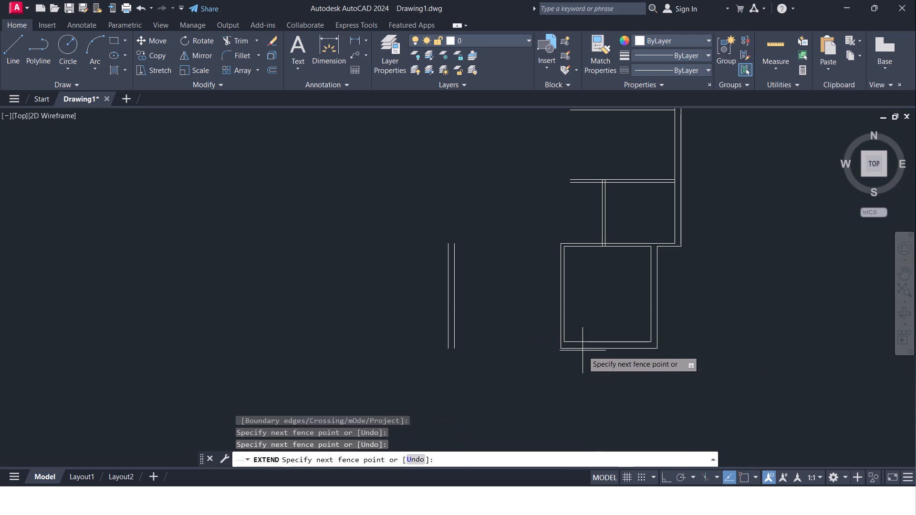
{"action": "left_click", "coordinate": [582, 348]}
{"action": "left_click", "coordinate": [582, 348]}
{"action": "left_click", "coordinate": [573, 346]}
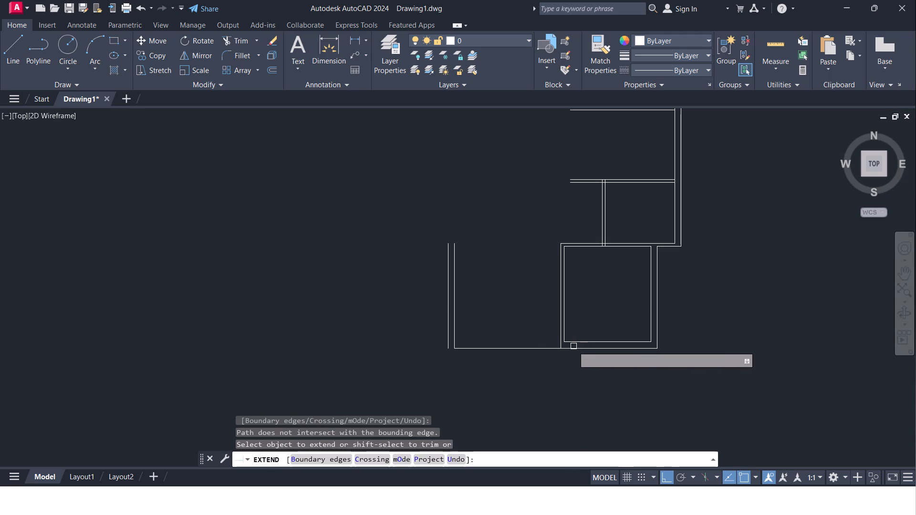
{"action": "left_click", "coordinate": [529, 347]}
{"action": "key", "text": "Escape"}
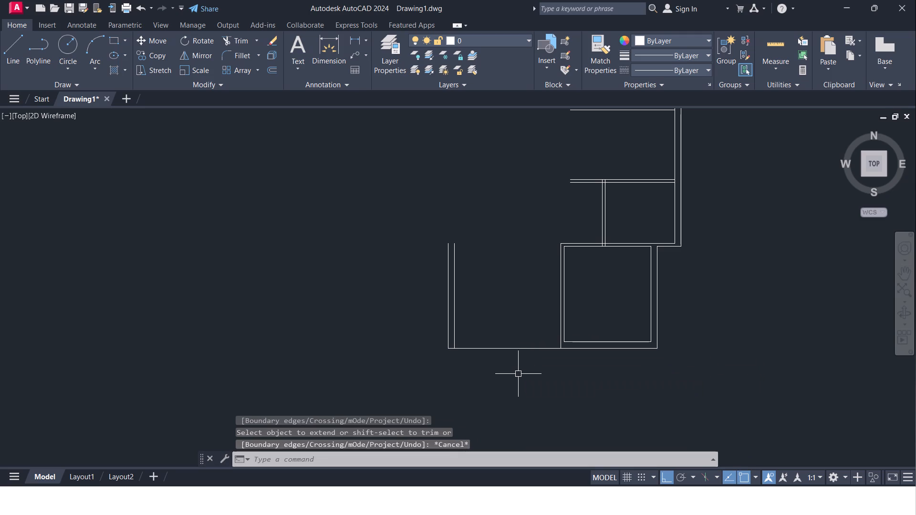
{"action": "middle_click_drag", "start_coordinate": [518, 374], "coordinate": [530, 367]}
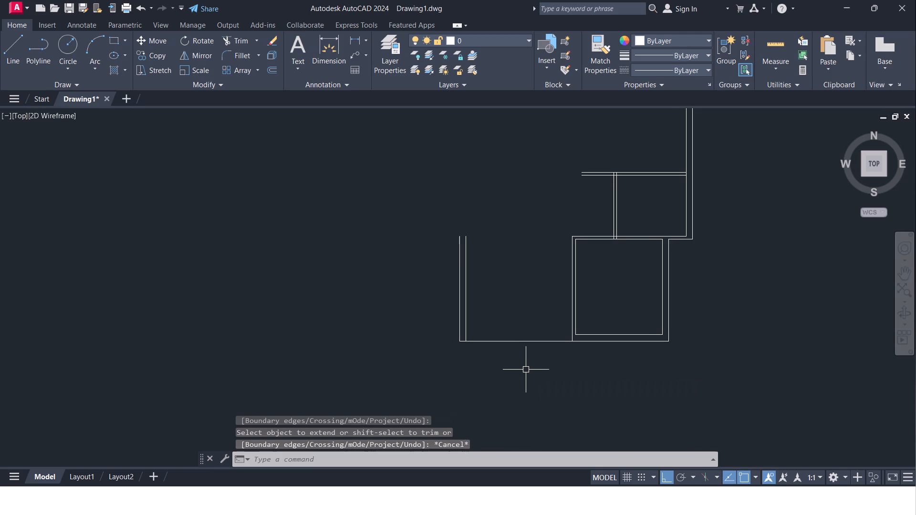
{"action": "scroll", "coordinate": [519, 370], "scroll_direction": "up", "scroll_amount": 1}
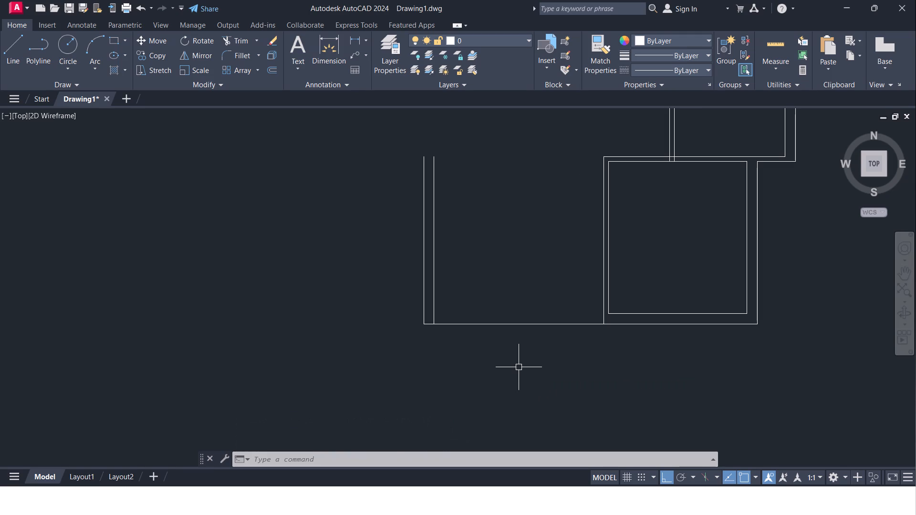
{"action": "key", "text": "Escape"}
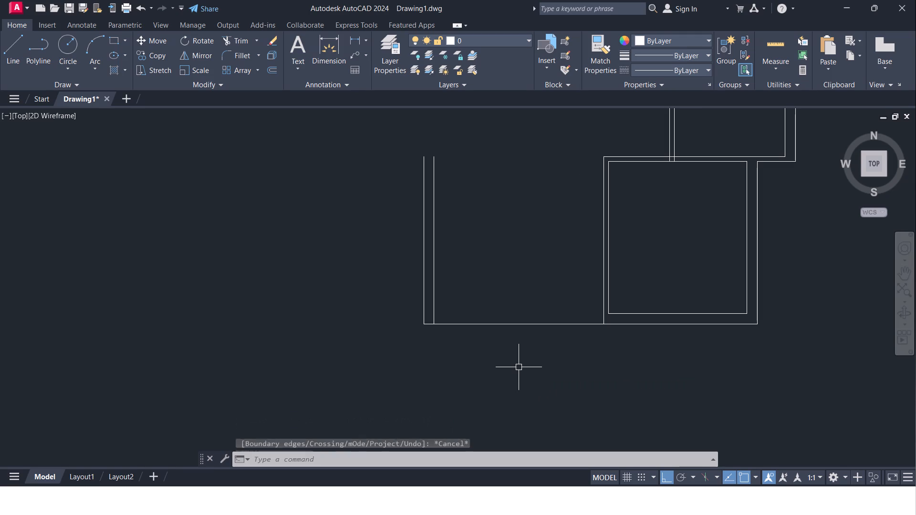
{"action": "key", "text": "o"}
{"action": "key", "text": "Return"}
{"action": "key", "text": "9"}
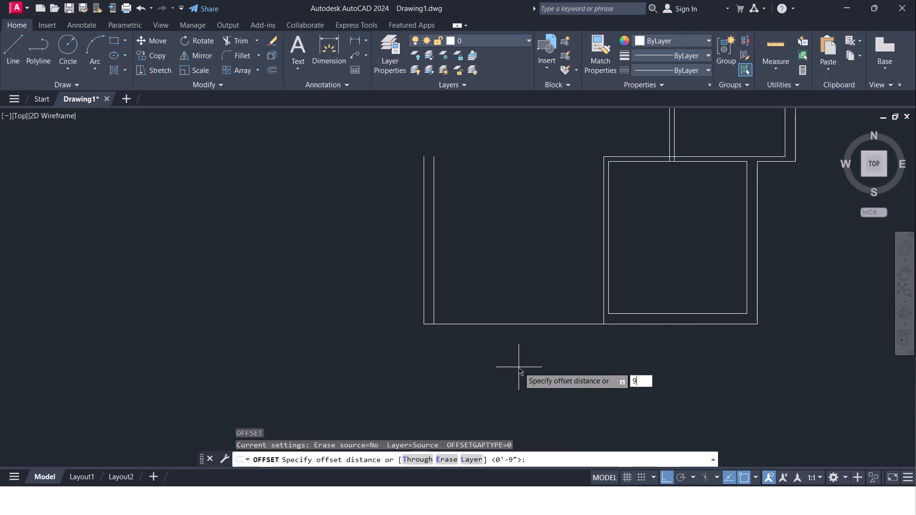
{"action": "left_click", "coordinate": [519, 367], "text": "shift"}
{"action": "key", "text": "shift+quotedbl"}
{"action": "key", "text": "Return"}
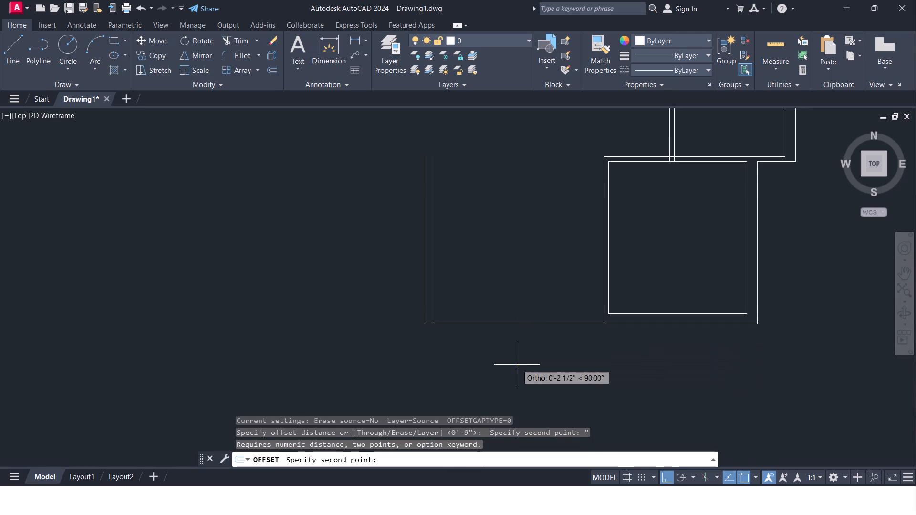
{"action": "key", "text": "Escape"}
Offset the extended outer bottom line 9" upward to form the bottom wall's inner line.
{"action": "key", "text": "o"}
{"action": "key", "text": "Return"}
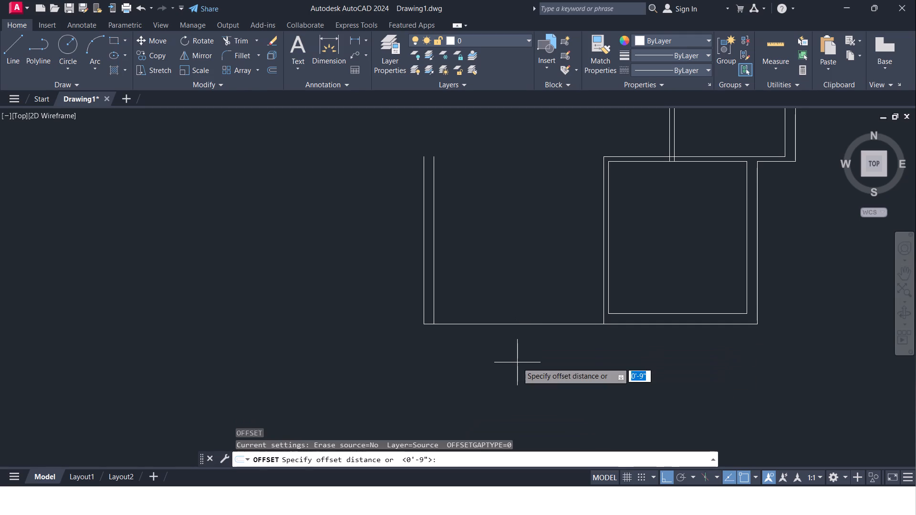
{"action": "key", "text": "9"}
{"action": "key", "text": "shift+quotedbl"}
{"action": "key", "text": "Return"}
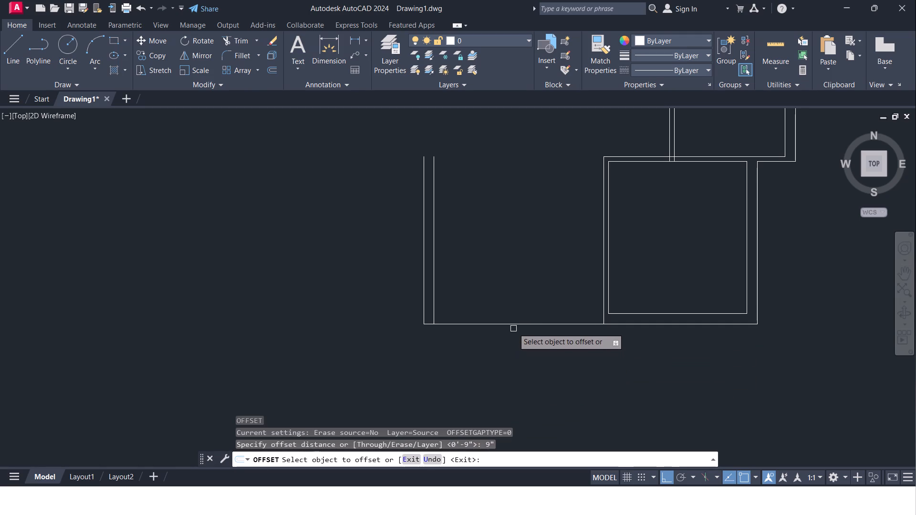
{"action": "left_click", "coordinate": [514, 324]}
{"action": "left_click", "coordinate": [514, 306]}
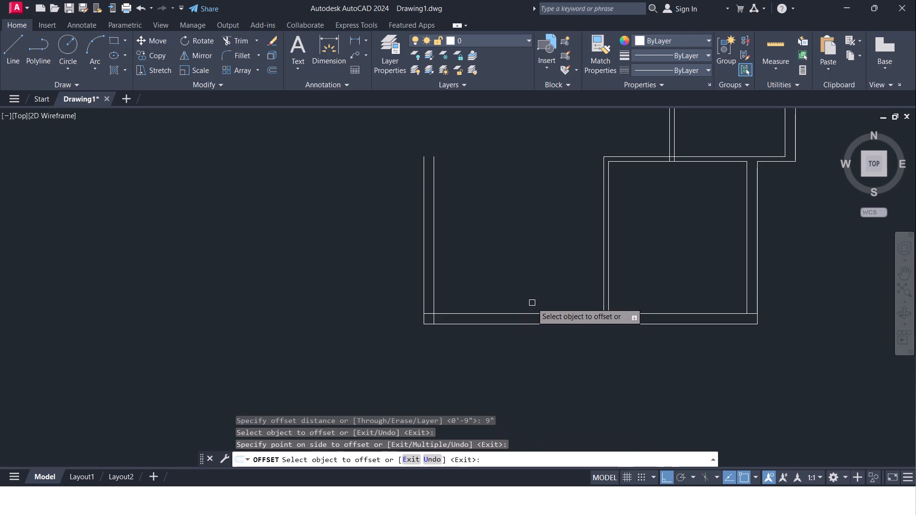
{"action": "key", "text": "Escape"}
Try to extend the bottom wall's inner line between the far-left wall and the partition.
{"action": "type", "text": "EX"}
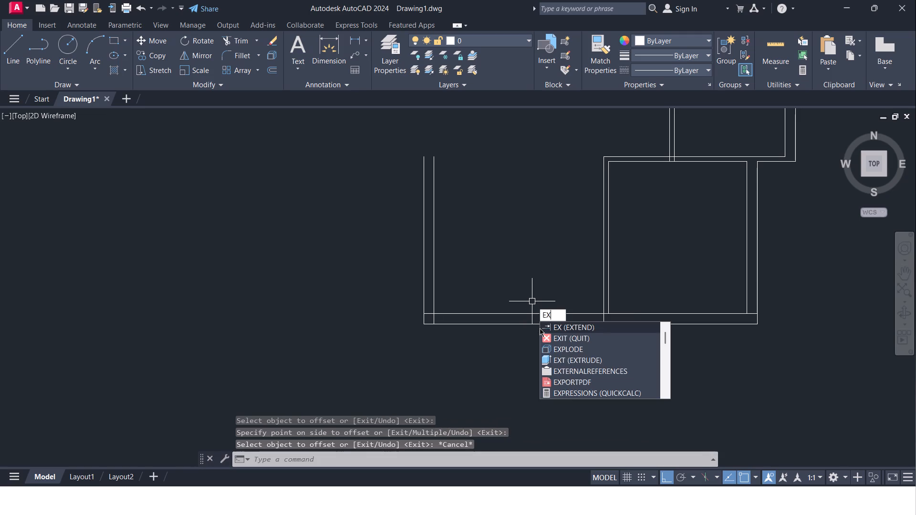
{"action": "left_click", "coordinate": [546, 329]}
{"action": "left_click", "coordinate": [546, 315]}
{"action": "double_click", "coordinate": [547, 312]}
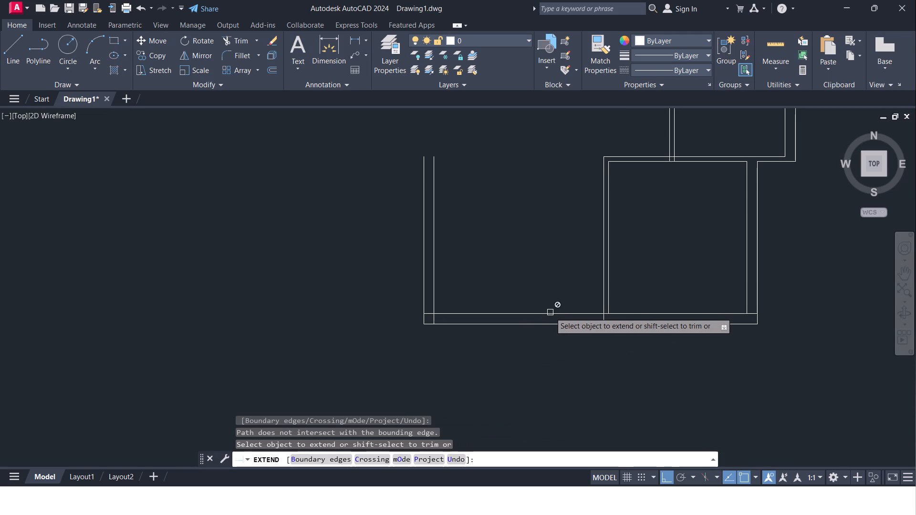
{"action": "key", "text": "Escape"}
Offset the bottom wall's inner line 10' upward to mark the new left room's top edge.
{"action": "middle_click_drag", "start_coordinate": [524, 300], "coordinate": [529, 306]}
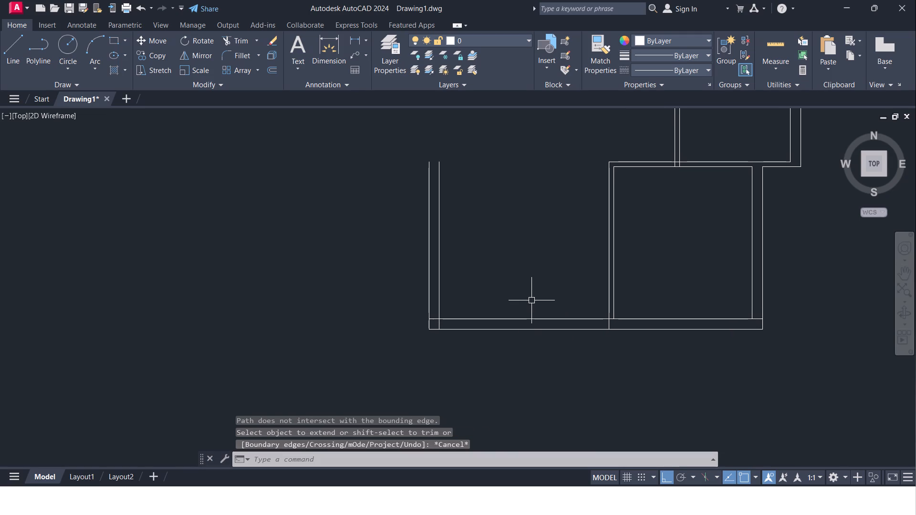
{"action": "key", "text": "Escape"}
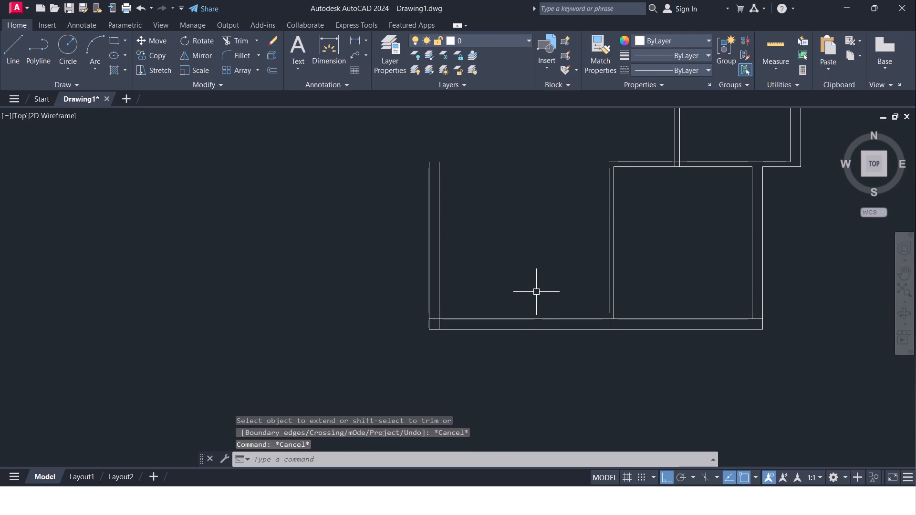
{"action": "key", "text": "o"}
{"action": "key", "text": "Return"}
{"action": "type", "text": "10'"}
{"action": "key", "text": "Return"}
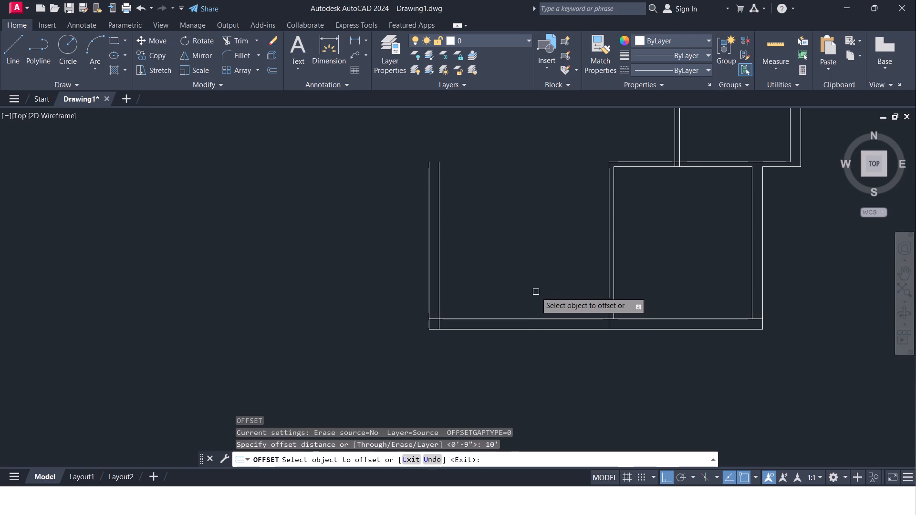
{"action": "left_click", "coordinate": [538, 319]}
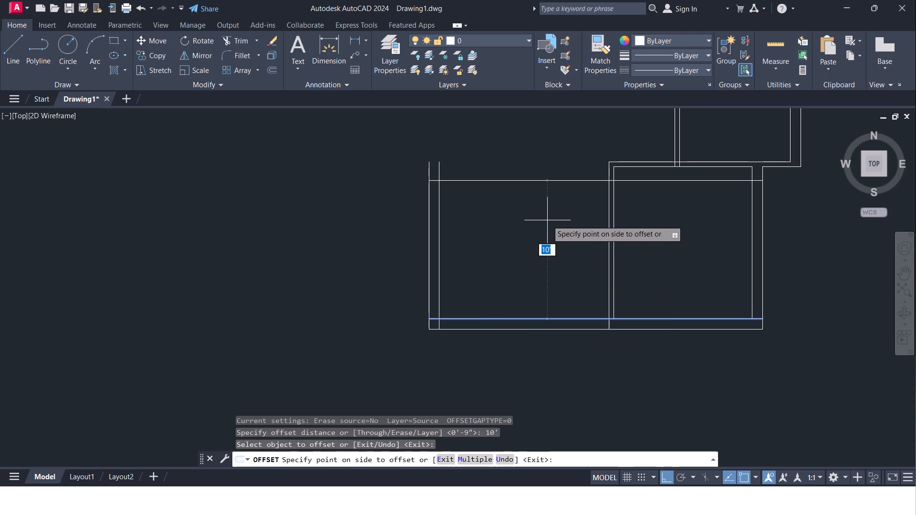
{"action": "middle_click_drag", "start_coordinate": [553, 214], "coordinate": [545, 273]}
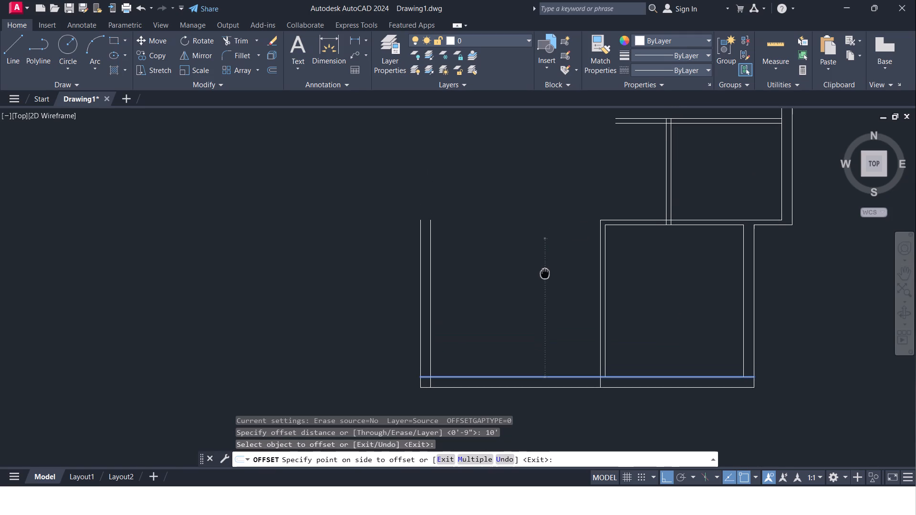
{"action": "middle_click_drag", "start_coordinate": [545, 273], "coordinate": [545, 267]}
{"action": "left_click", "coordinate": [549, 251]}
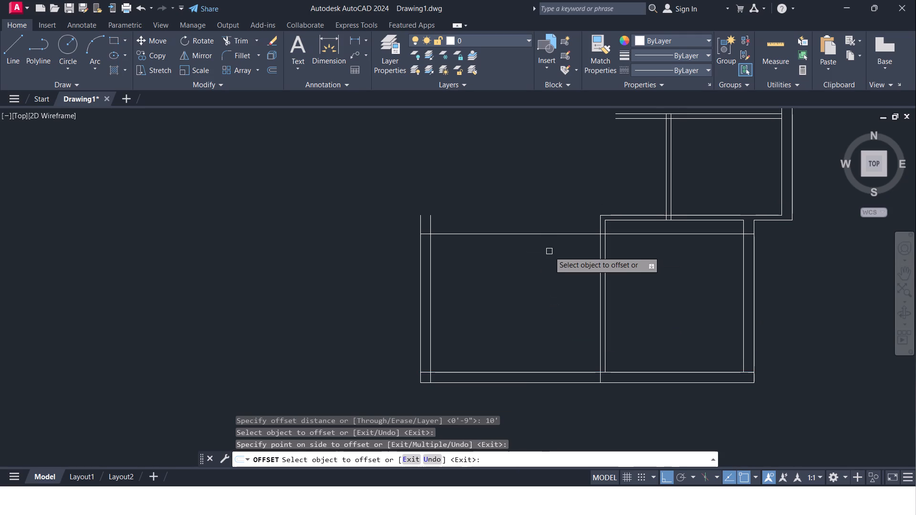
{"action": "key", "text": "Return"}
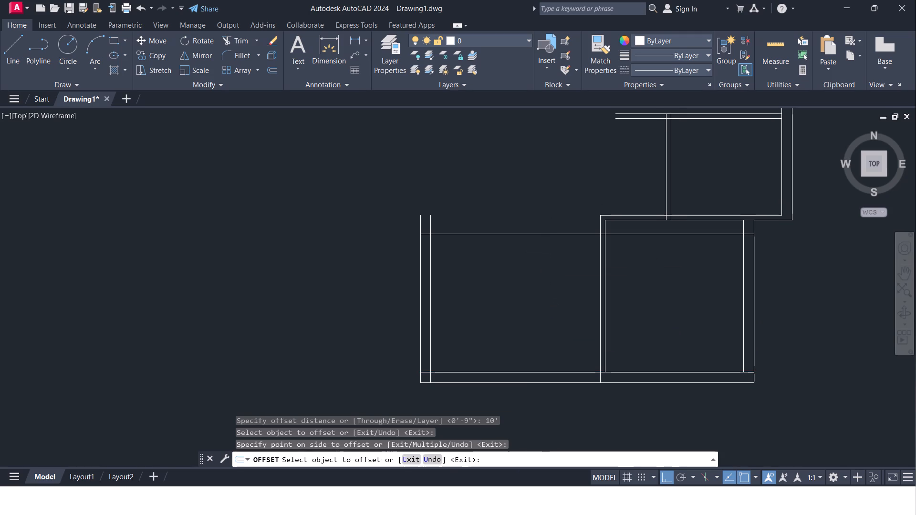
Offset the new room's top line 4" upward to form its upper partition.
{"action": "key", "text": "Return"}
{"action": "key", "text": "4"}
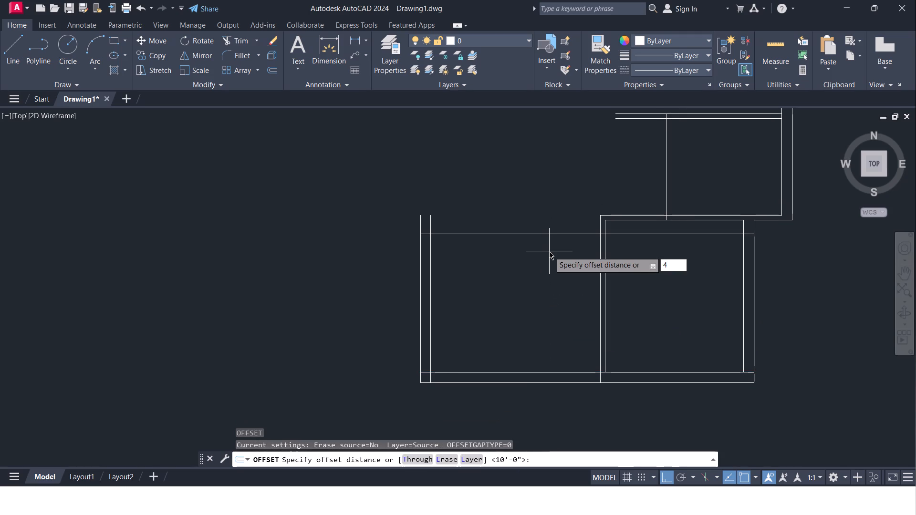
{"action": "key", "text": "shift+quotedbl"}
{"action": "key", "text": "Return"}
{"action": "left_click", "coordinate": [546, 236]}
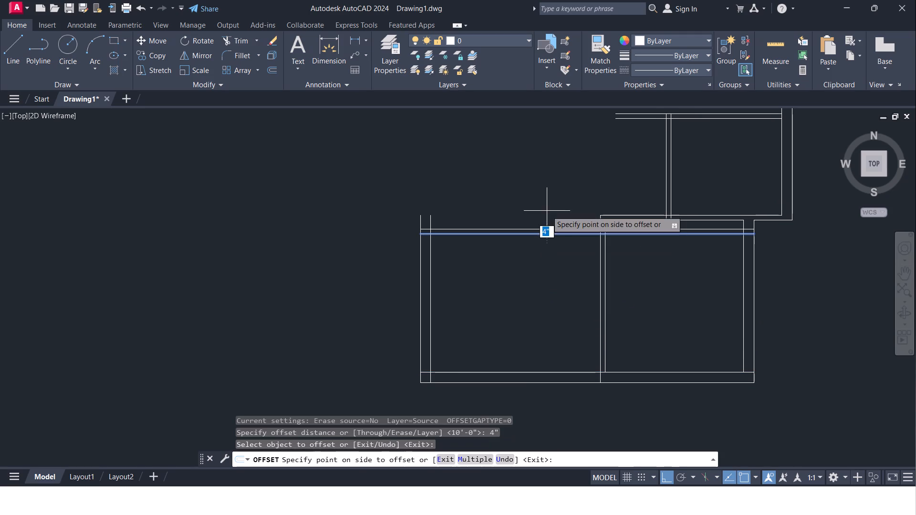
{"action": "left_click", "coordinate": [547, 211]}
{"action": "middle_click_drag", "start_coordinate": [547, 211], "coordinate": [539, 234]}
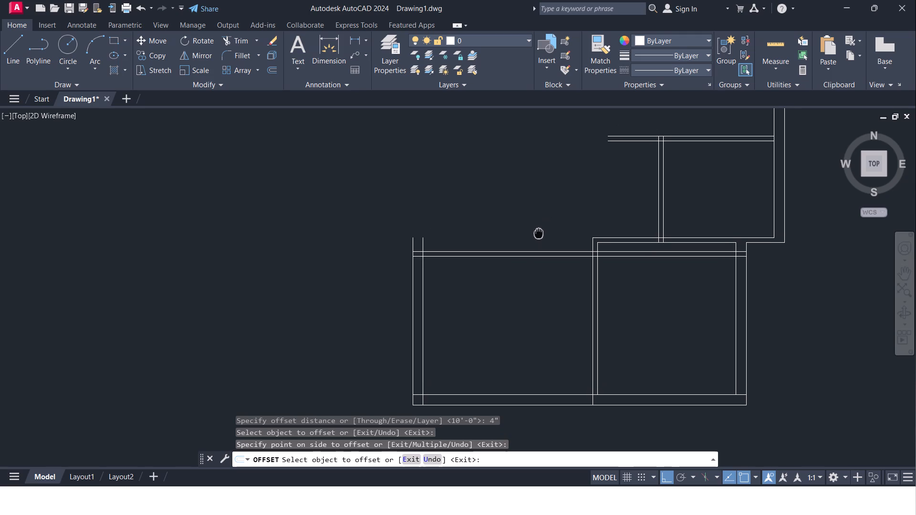
{"action": "middle_click_drag", "start_coordinate": [539, 234], "coordinate": [538, 236]}
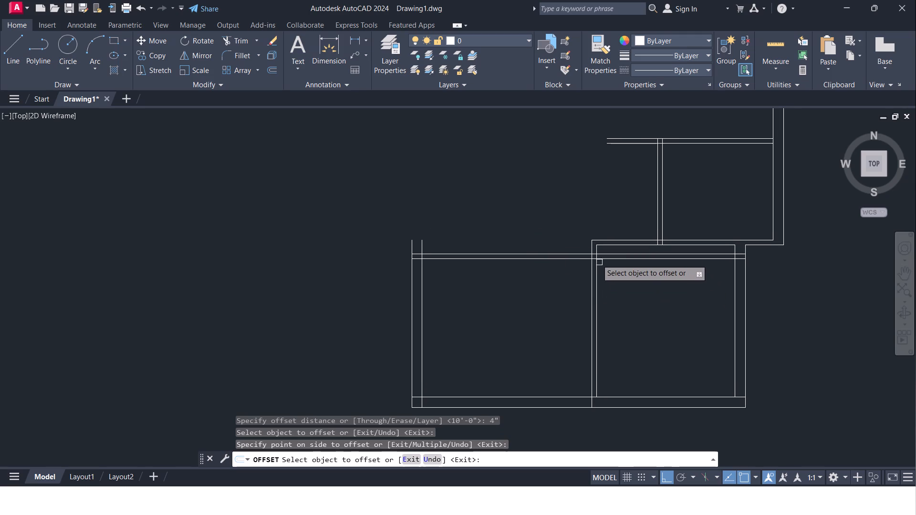
{"action": "scroll", "coordinate": [583, 242], "scroll_direction": "up", "scroll_amount": 1}
{"action": "middle_click_drag", "start_coordinate": [583, 242], "coordinate": [594, 208]}
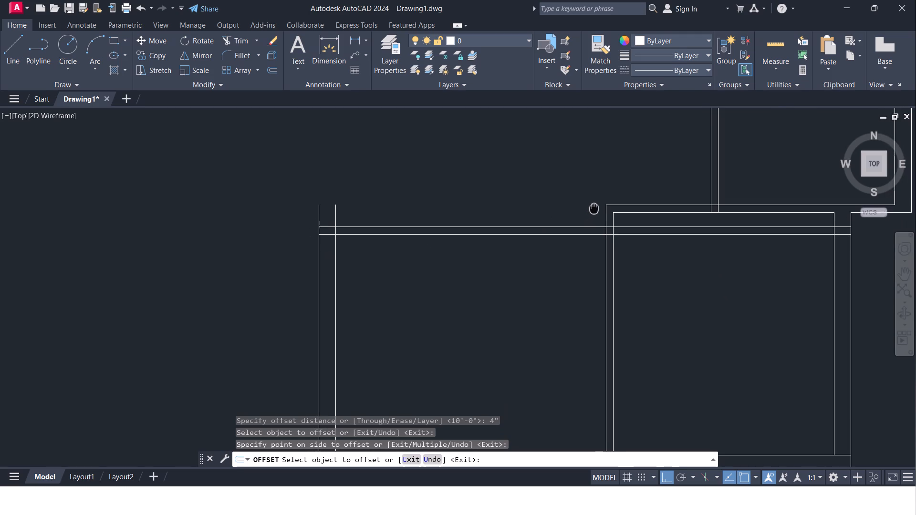
Measure the inner height of the lower-right room along its right wall with a linear dimension, without placing it.
{"action": "middle_click_drag", "start_coordinate": [594, 208], "coordinate": [589, 214]}
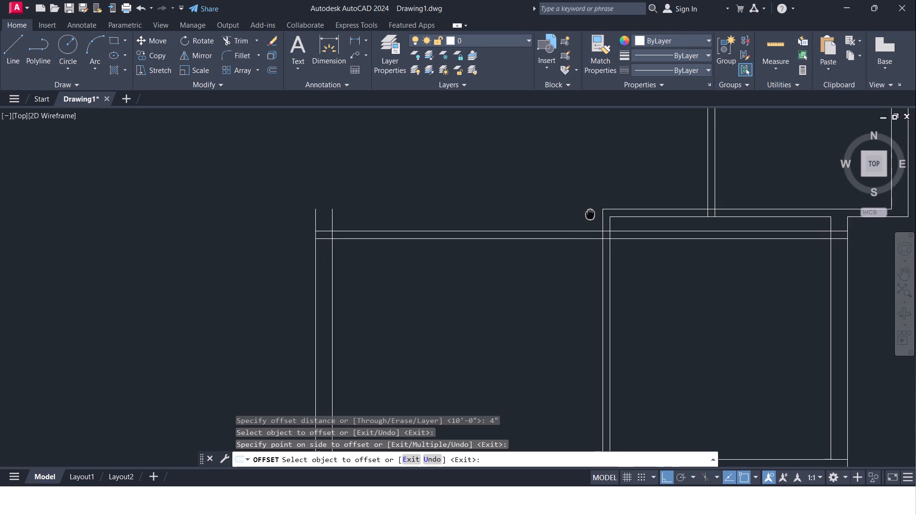
{"action": "middle_click_drag", "start_coordinate": [589, 214], "coordinate": [581, 217]}
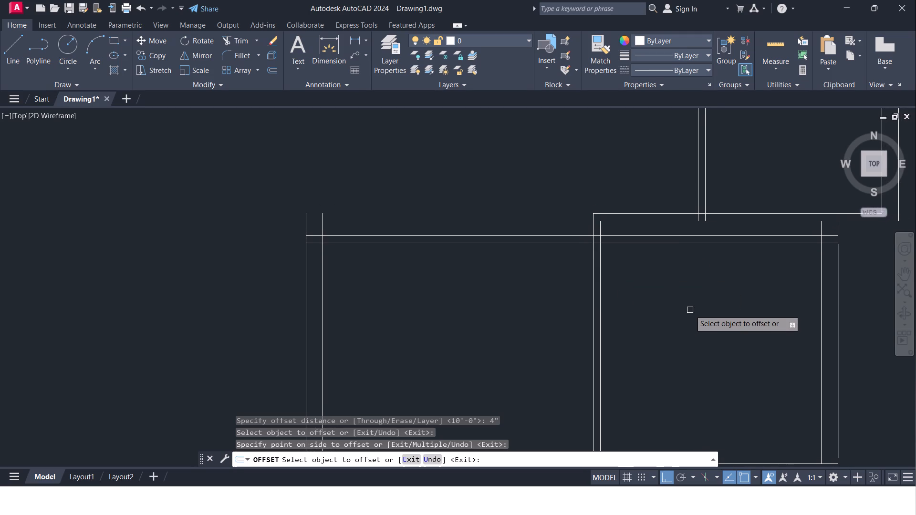
{"action": "middle_click_drag", "start_coordinate": [690, 310], "coordinate": [626, 244]}
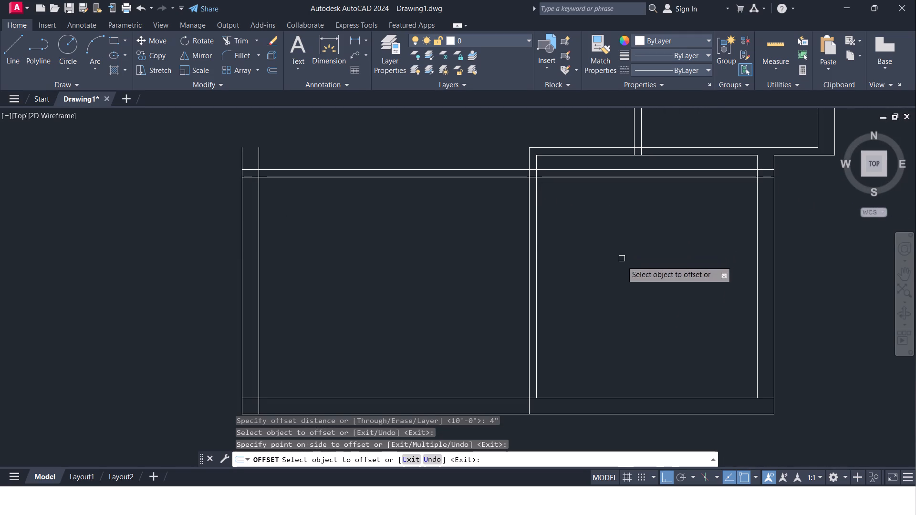
{"action": "key", "text": "Escape"}
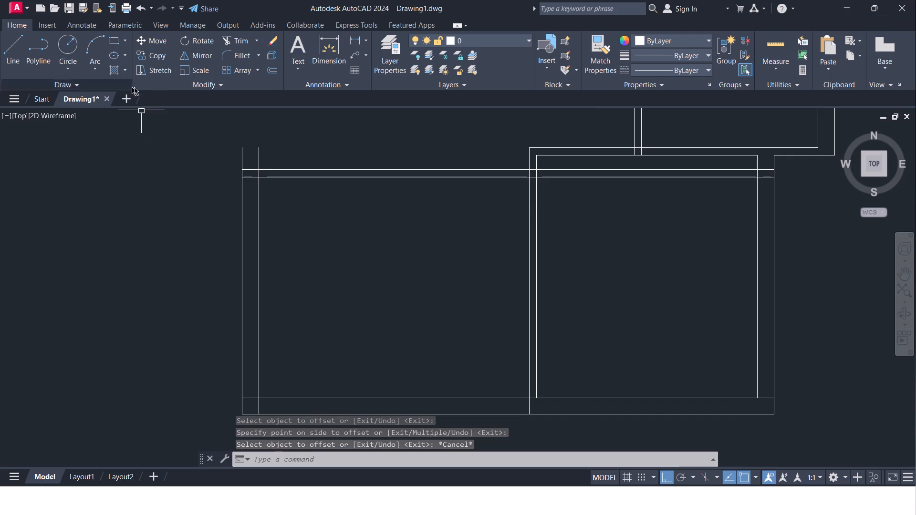
{"action": "left_click", "coordinate": [351, 36]}
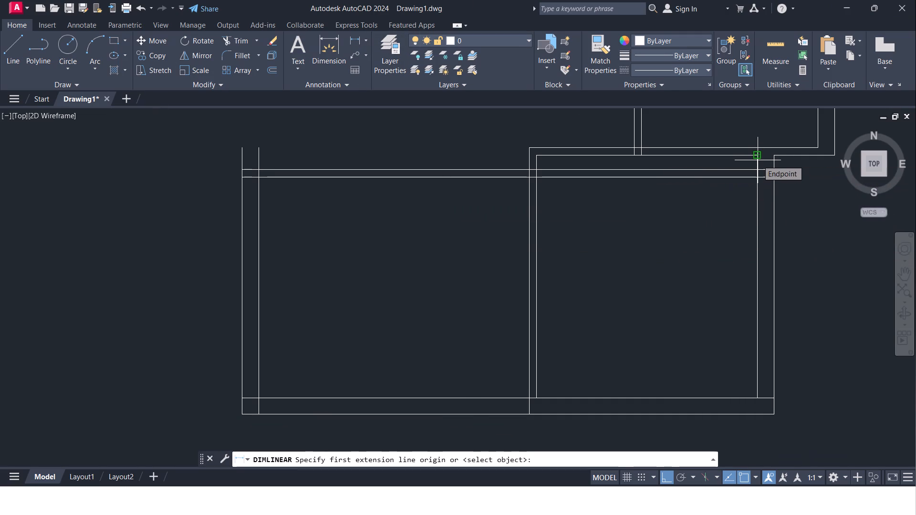
{"action": "left_click", "coordinate": [758, 160]}
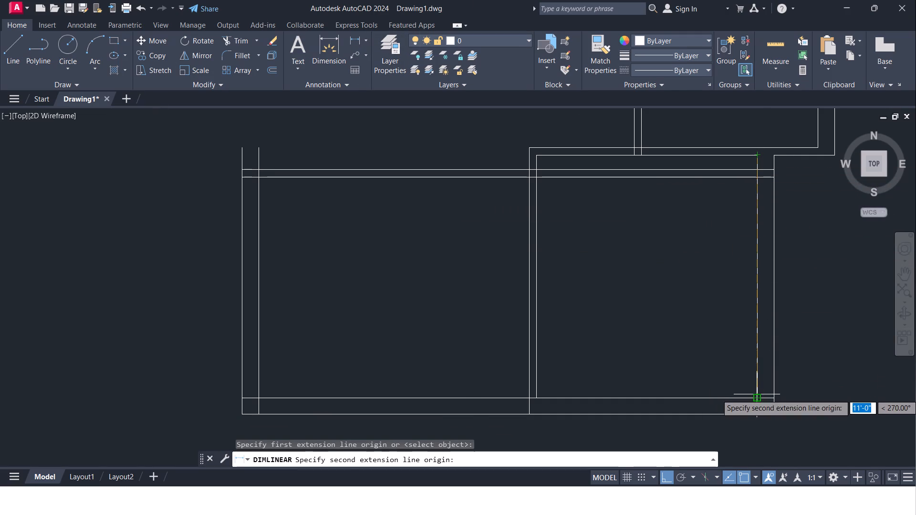
{"action": "left_click", "coordinate": [757, 396]}
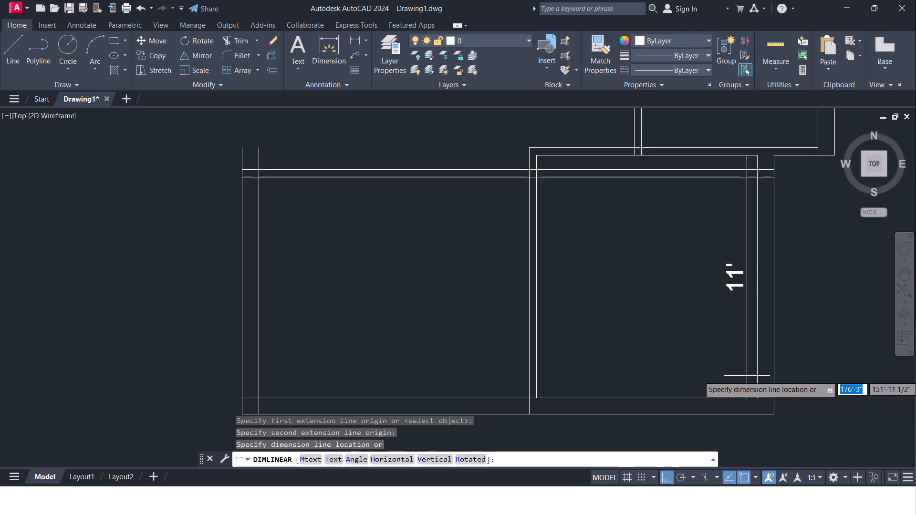
{"action": "key", "text": "Escape"}
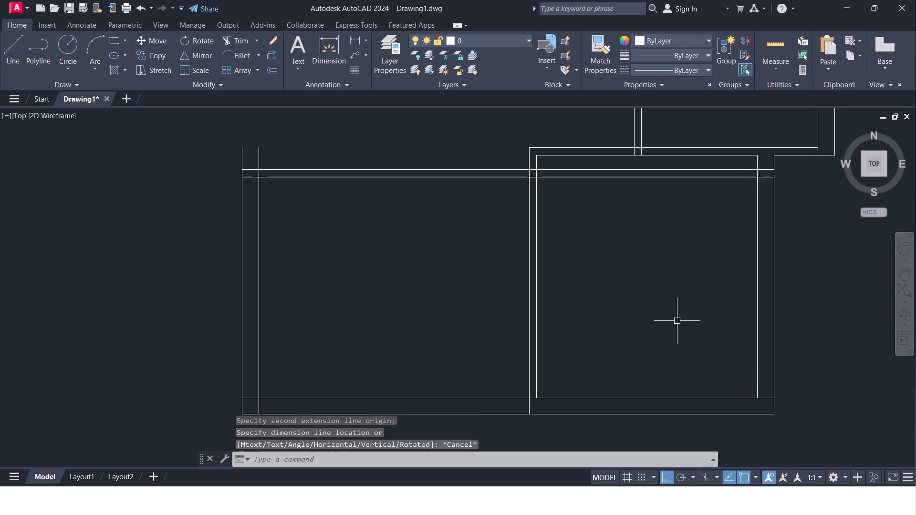
Trim the left room's two upper partition lines where they run through the lower-right room and its right wall.
{"action": "middle_click_drag", "start_coordinate": [676, 320], "coordinate": [673, 346]}
{"action": "key", "text": "t"}
{"action": "key", "text": "r"}
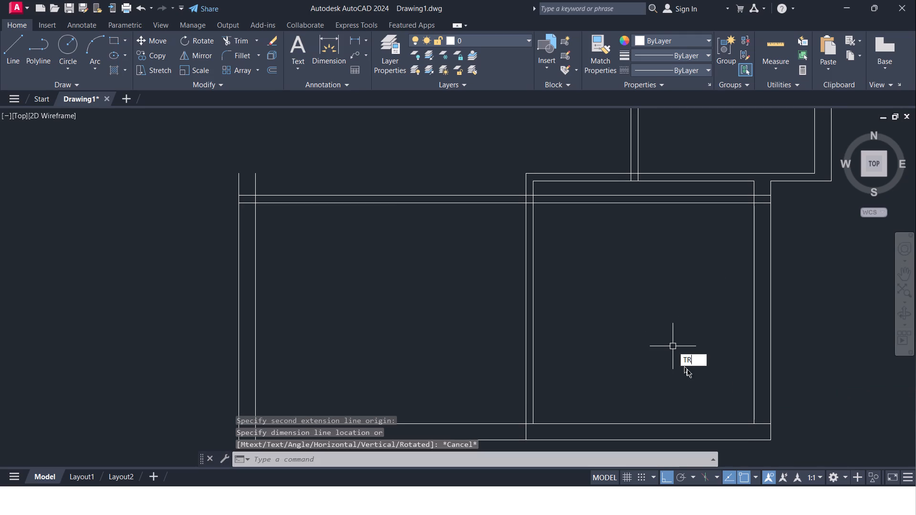
{"action": "left_click", "coordinate": [688, 373]}
{"action": "left_click_drag", "start_coordinate": [583, 188], "coordinate": [582, 222]}
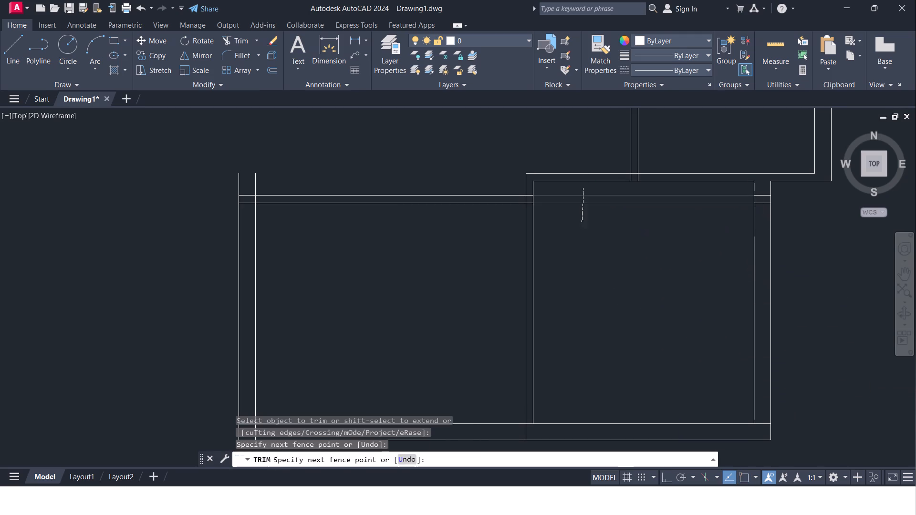
{"action": "scroll", "coordinate": [770, 206], "scroll_direction": "up", "scroll_amount": 2}
{"action": "left_click_drag", "start_coordinate": [743, 173], "coordinate": [744, 229]}
{"action": "scroll", "coordinate": [743, 229], "scroll_direction": "down", "scroll_amount": 3}
{"action": "middle_click_drag", "start_coordinate": [622, 259], "coordinate": [683, 274]}
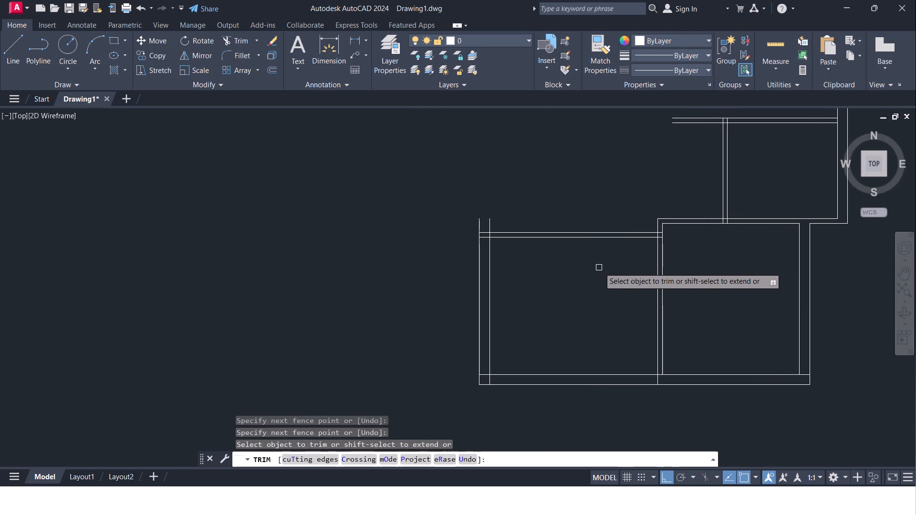
{"action": "scroll", "coordinate": [600, 268], "scroll_direction": "up", "scroll_amount": 1}
{"action": "middle_click_drag", "start_coordinate": [600, 268], "coordinate": [569, 275]}
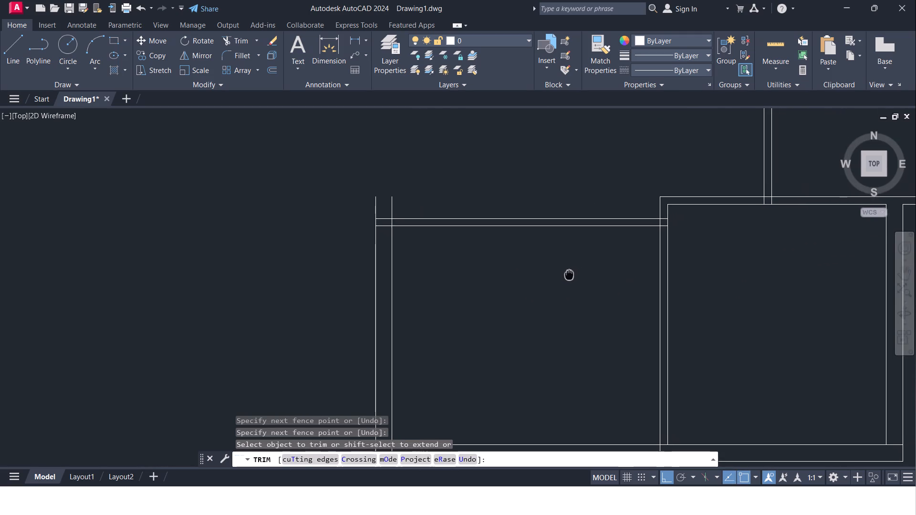
{"action": "middle_click_drag", "start_coordinate": [569, 275], "coordinate": [564, 283]}
{"action": "scroll", "coordinate": [564, 283], "scroll_direction": "down", "scroll_amount": 1}
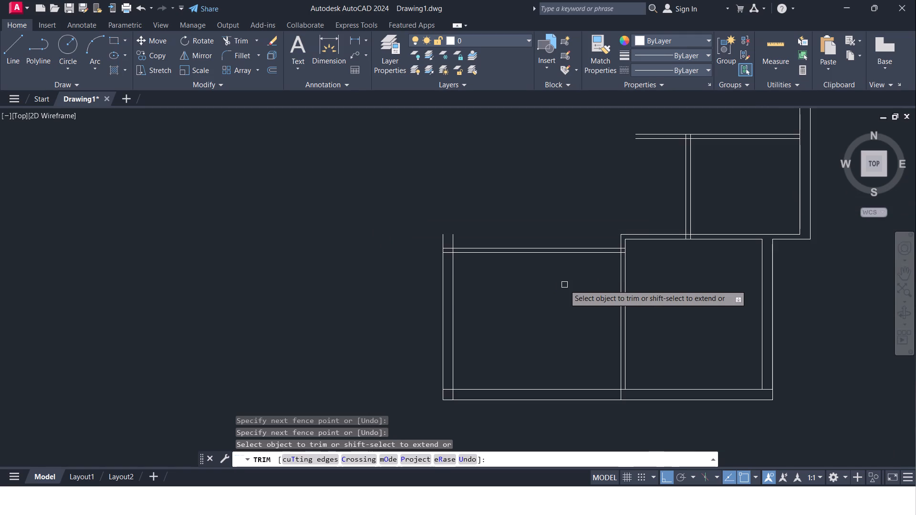
{"action": "scroll", "coordinate": [564, 285], "scroll_direction": "down", "scroll_amount": 1}
{"action": "middle_click_drag", "start_coordinate": [537, 296], "coordinate": [562, 319]}
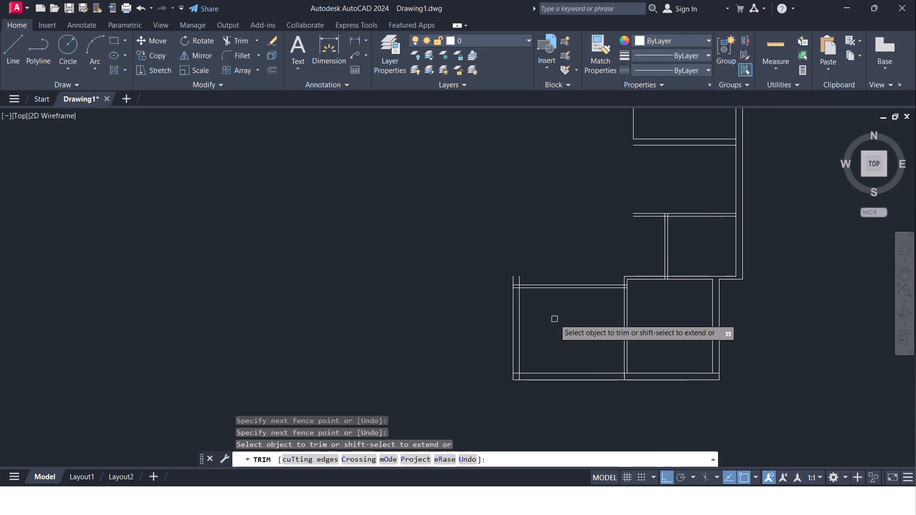
{"action": "scroll", "coordinate": [554, 319], "scroll_direction": "up", "scroll_amount": 1}
{"action": "middle_click_drag", "start_coordinate": [554, 319], "coordinate": [520, 309]}
{"action": "key", "text": "Escape"}
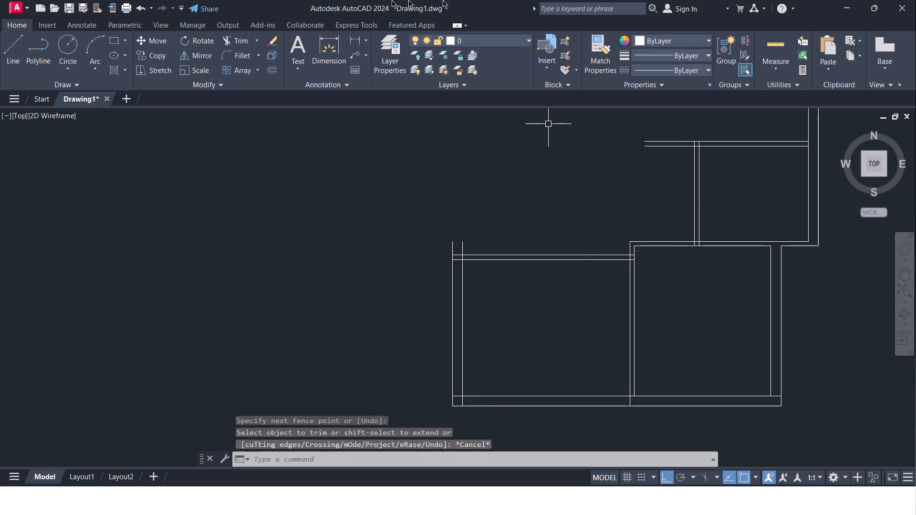
Measure the left room's inner height along the shared partition with a linear dimension, without placing it.
{"action": "left_click", "coordinate": [351, 42]}
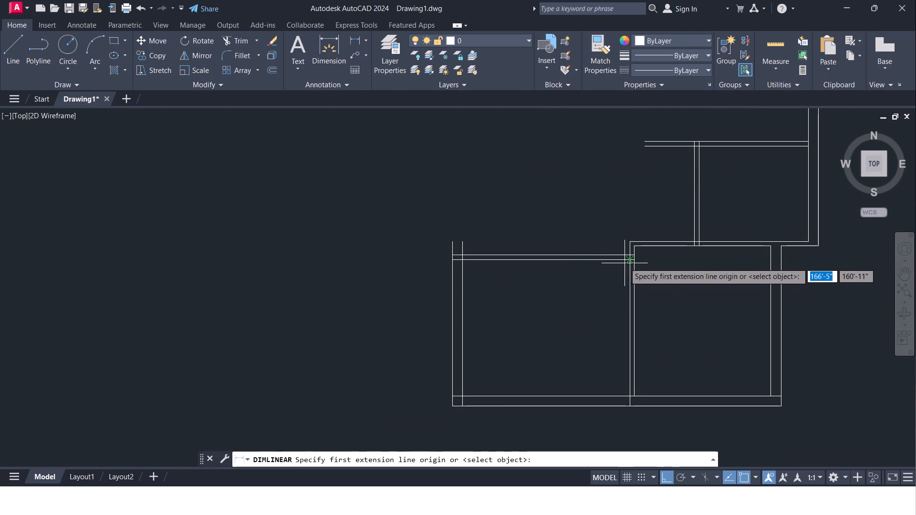
{"action": "left_click", "coordinate": [629, 261]}
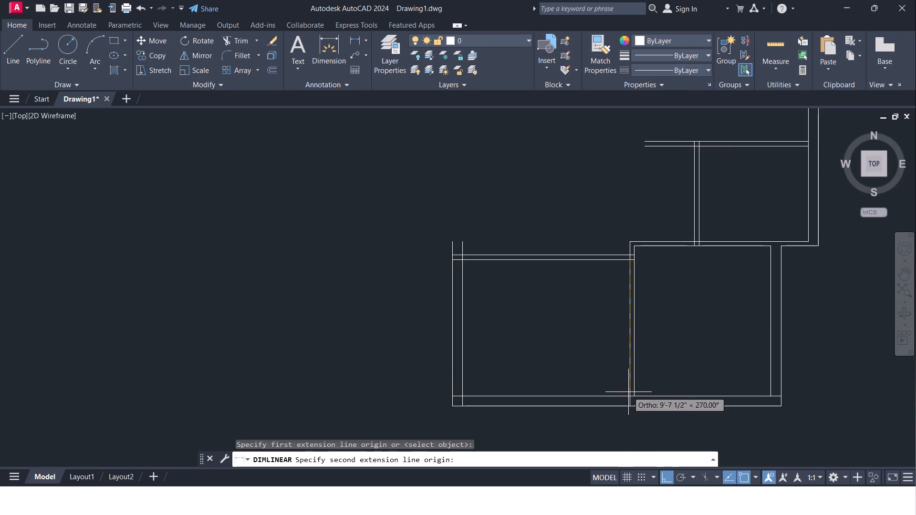
{"action": "left_click", "coordinate": [630, 394]}
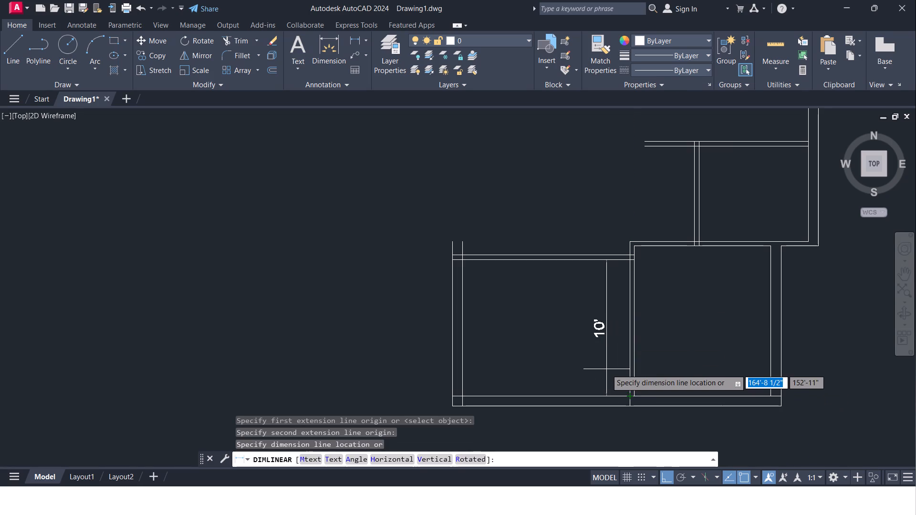
{"action": "key", "text": "Escape"}
Offset the top line of the left room's upper partition 7' upward.
{"action": "key", "text": "o"}
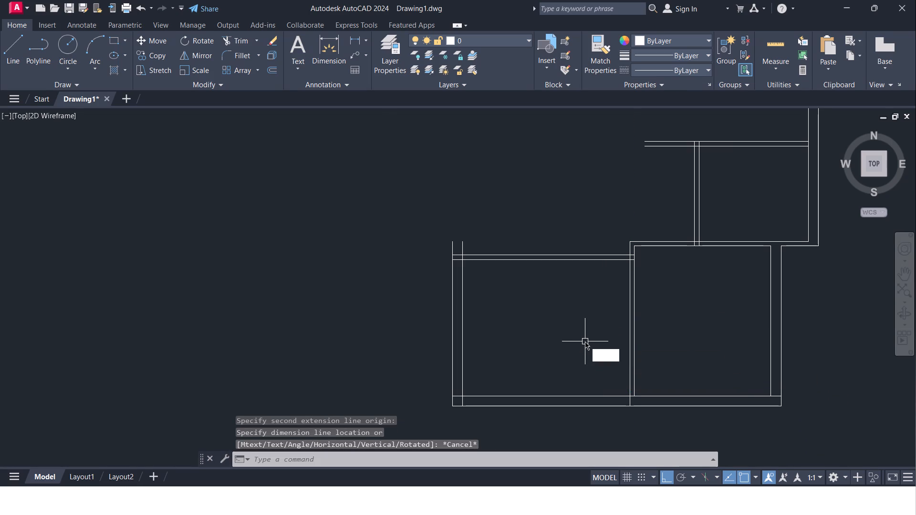
{"action": "key", "text": "Return"}
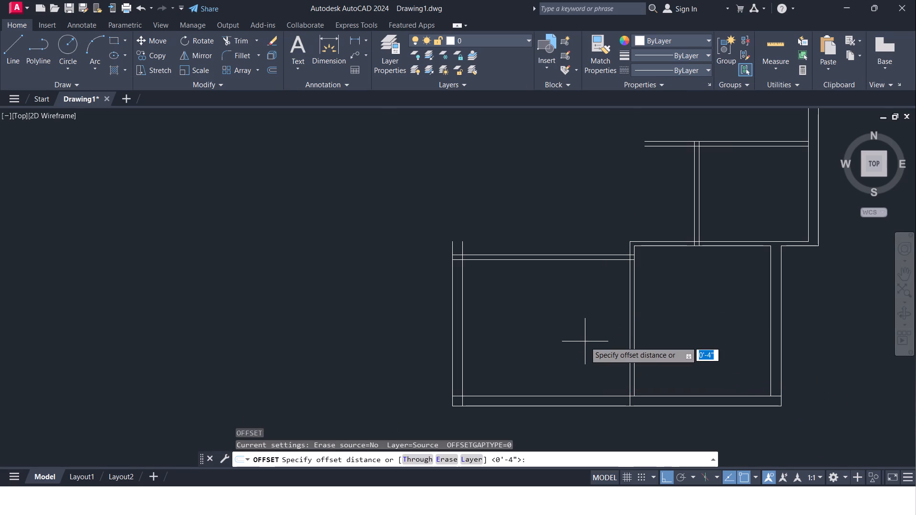
{"action": "type", "text": "7'"}
{"action": "key", "text": "Return"}
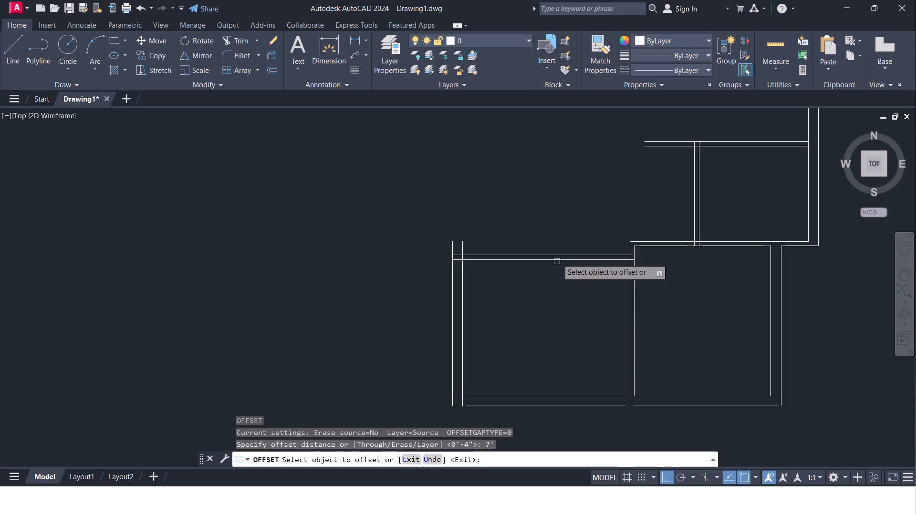
{"action": "left_click", "coordinate": [558, 255]}
{"action": "left_click", "coordinate": [541, 175]}
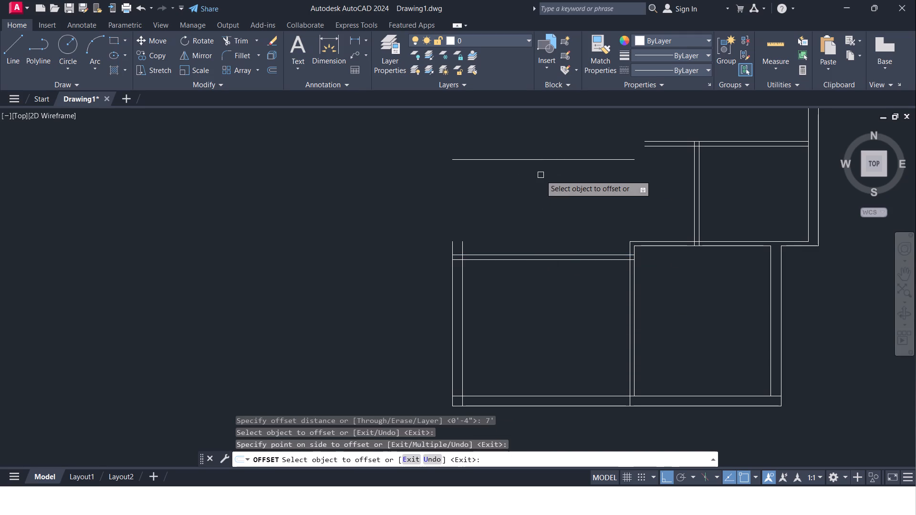
{"action": "key", "text": "Return"}
Offset the newly created upper line 4" upward to form a second partition above the left room.
{"action": "key", "text": "Return"}
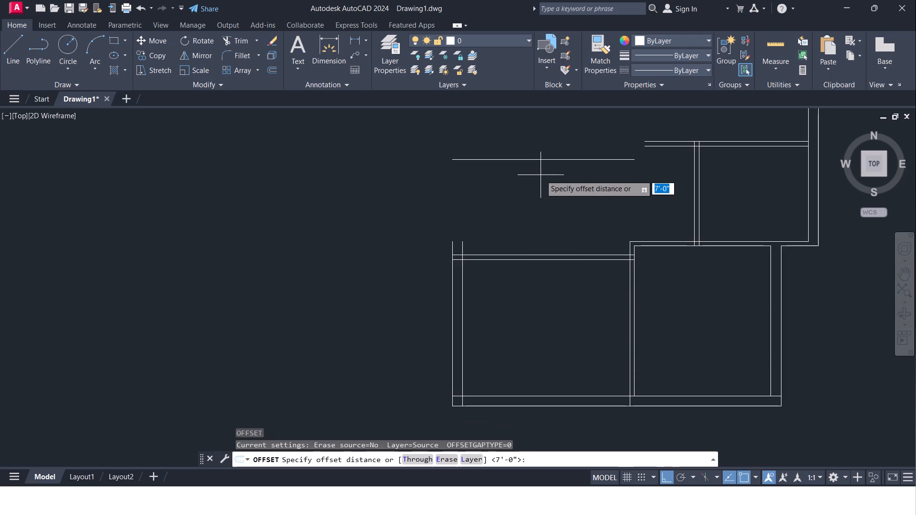
{"action": "key", "text": "4"}
{"action": "key", "text": "shift+quotedbl"}
{"action": "key", "text": "Return"}
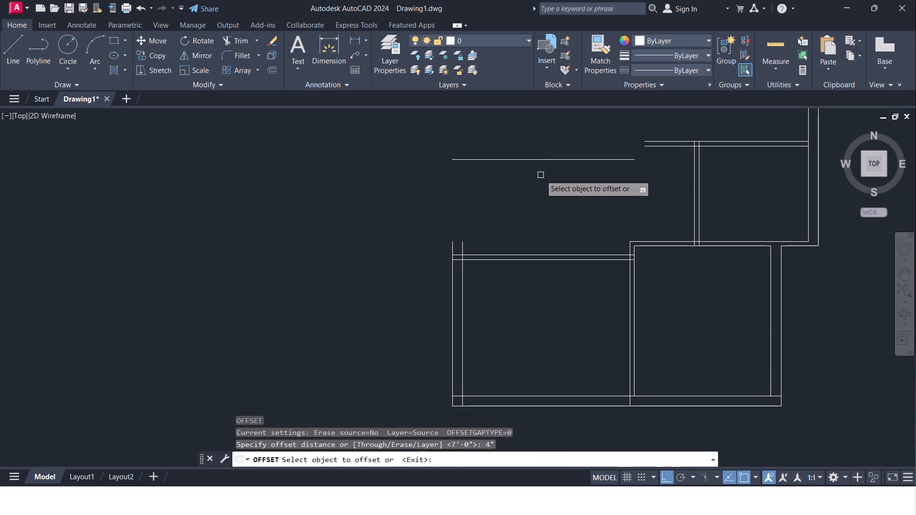
{"action": "left_click", "coordinate": [552, 164]}
{"action": "left_click", "coordinate": [550, 157]}
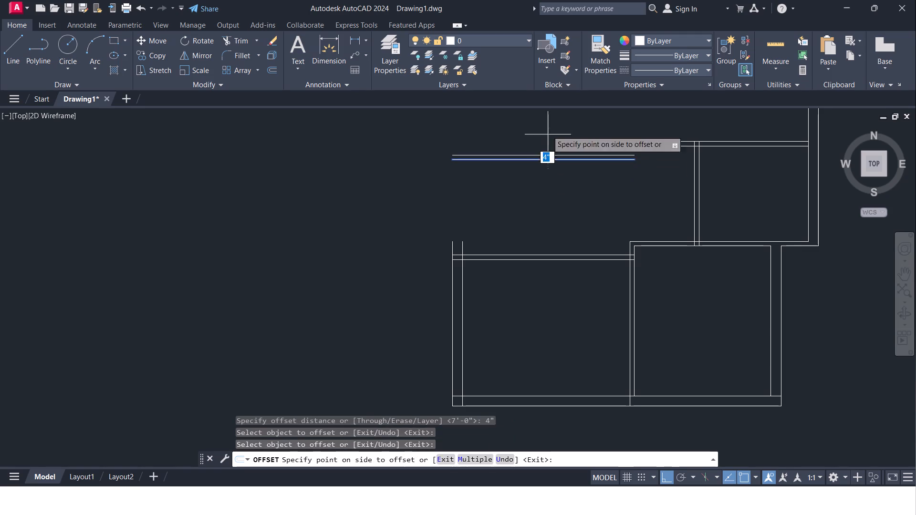
{"action": "left_click", "coordinate": [547, 130]}
{"action": "middle_click_drag", "start_coordinate": [547, 130], "coordinate": [561, 227]}
{"action": "scroll", "coordinate": [561, 229], "scroll_direction": "down", "scroll_amount": 1}
{"action": "middle_click_drag", "start_coordinate": [561, 229], "coordinate": [569, 211]}
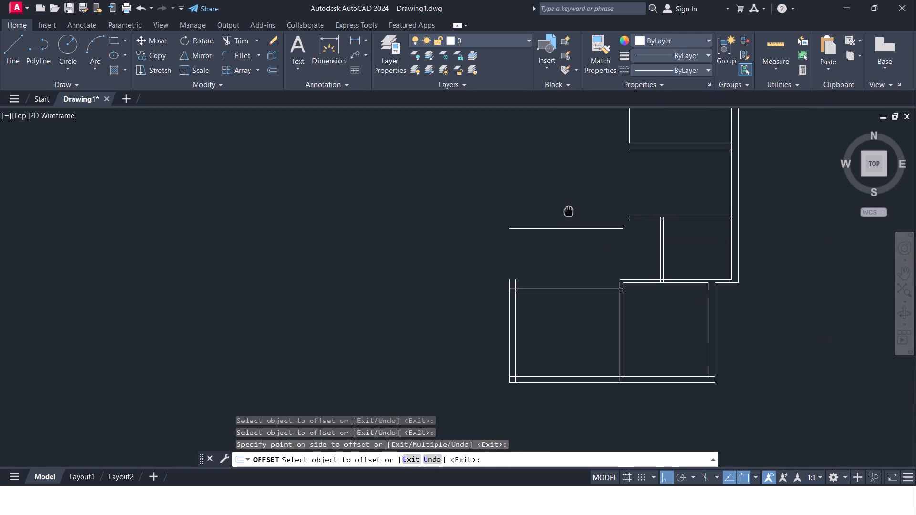
{"action": "middle_click_drag", "start_coordinate": [569, 211], "coordinate": [567, 230]}
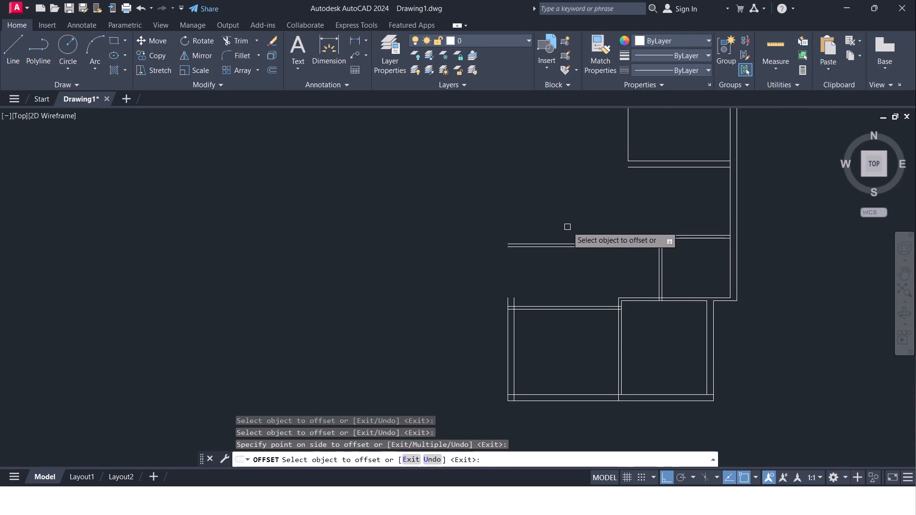
{"action": "key", "text": "Return"}
Offset the top line of the second partition 11' upward to mark the top edge of the space above.
{"action": "key", "text": "Return"}
{"action": "type", "text": "11'"}
{"action": "key", "text": "Return"}
{"action": "left_click", "coordinate": [567, 241]}
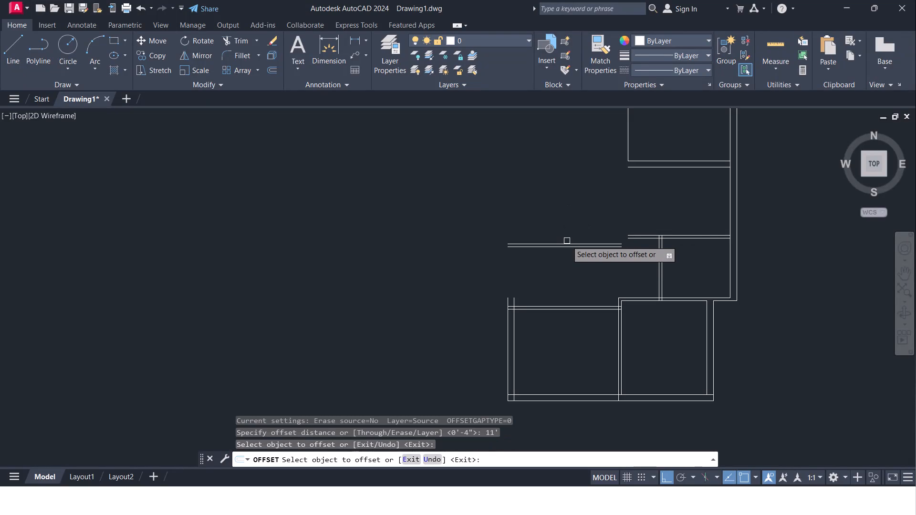
{"action": "left_click", "coordinate": [567, 241]}
{"action": "middle_click_drag", "start_coordinate": [556, 185], "coordinate": [553, 233]}
{"action": "left_click", "coordinate": [556, 214]}
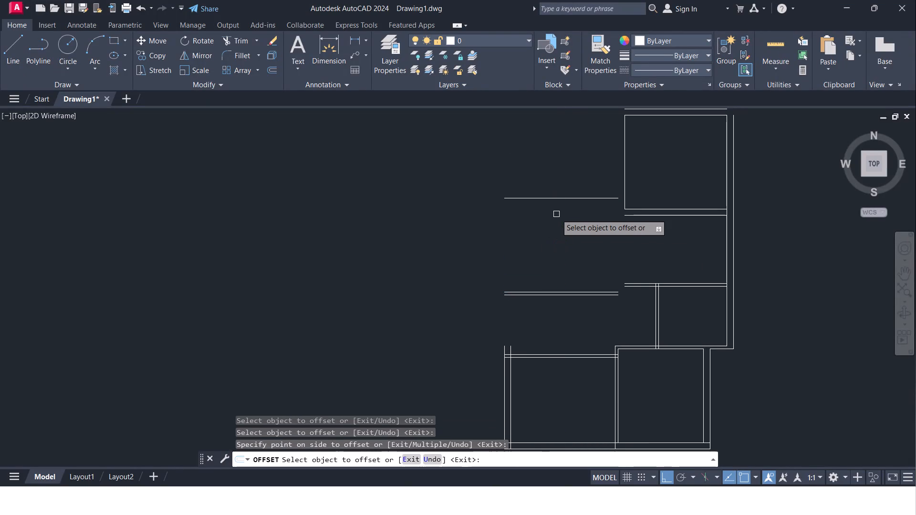
{"action": "key", "text": "Return"}
Offset the topmost left-side line 9" upward to form the top wall's outer line.
{"action": "key", "text": "Return"}
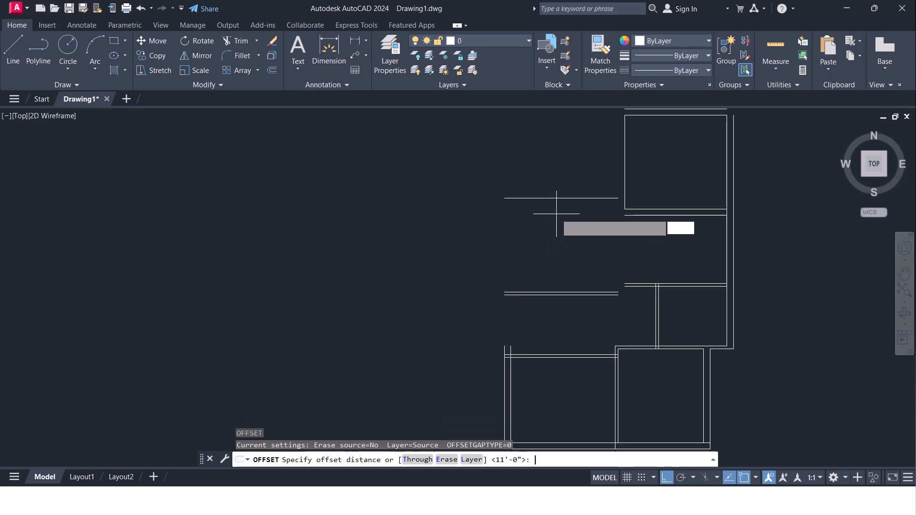
{"action": "key", "text": "9"}
{"action": "key", "text": "shift+quotedbl"}
{"action": "key", "text": "Return"}
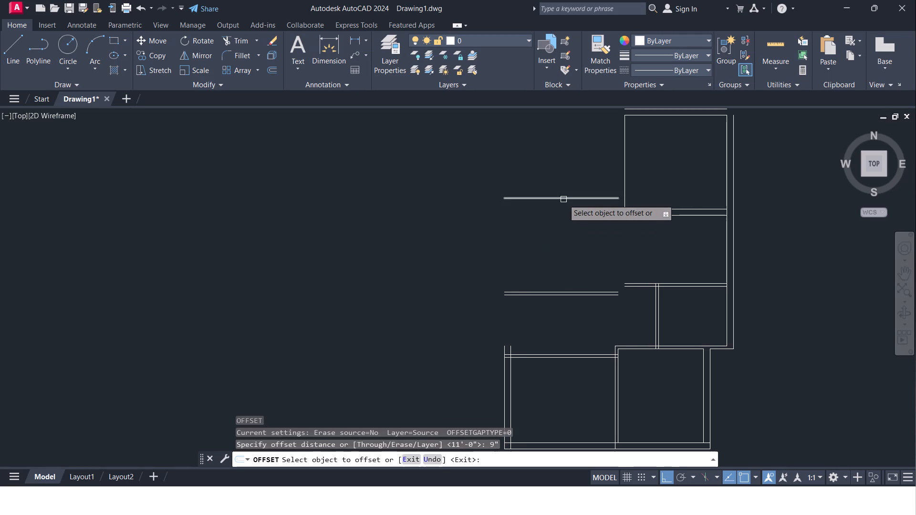
{"action": "left_click", "coordinate": [563, 199]}
{"action": "left_click", "coordinate": [554, 144]}
{"action": "middle_click_drag", "start_coordinate": [531, 230], "coordinate": [537, 162]}
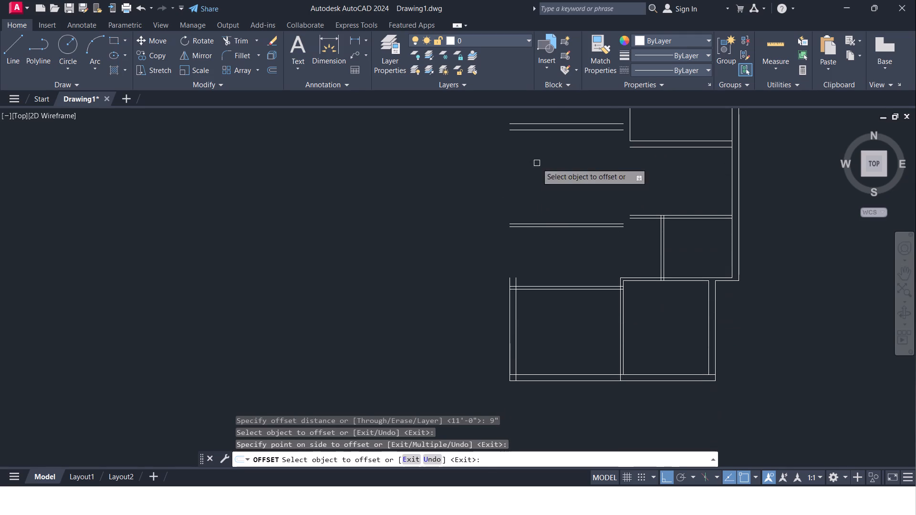
{"action": "middle_click_drag", "start_coordinate": [542, 251], "coordinate": [543, 268]}
{"action": "key", "text": "Escape"}
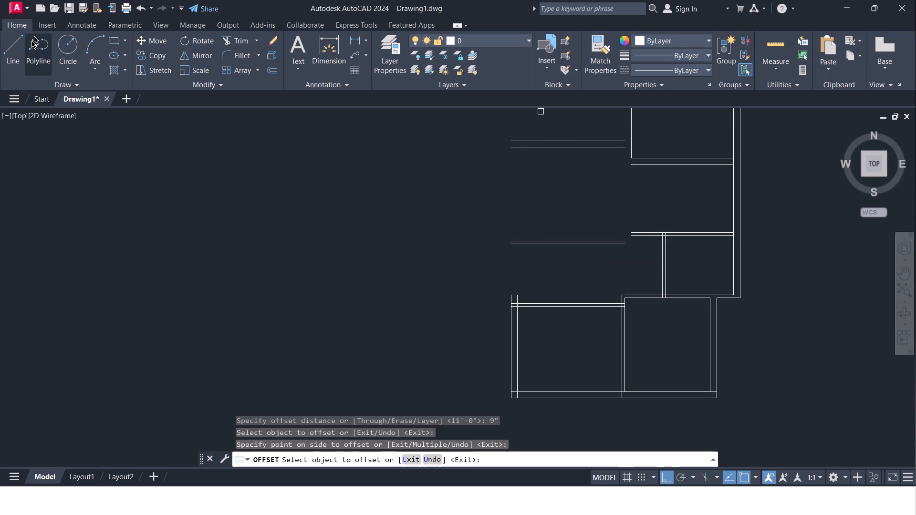
Draw a vertical line closing the right side of the 11' high space, from the top wall's inner line to the second partition's top line.
{"action": "left_click", "coordinate": [13, 60]}
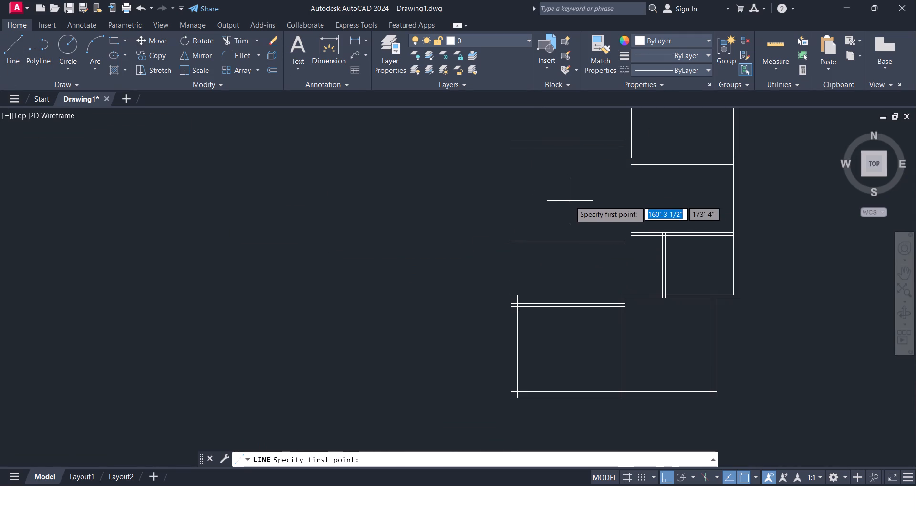
{"action": "middle_click_drag", "start_coordinate": [580, 217], "coordinate": [531, 217]}
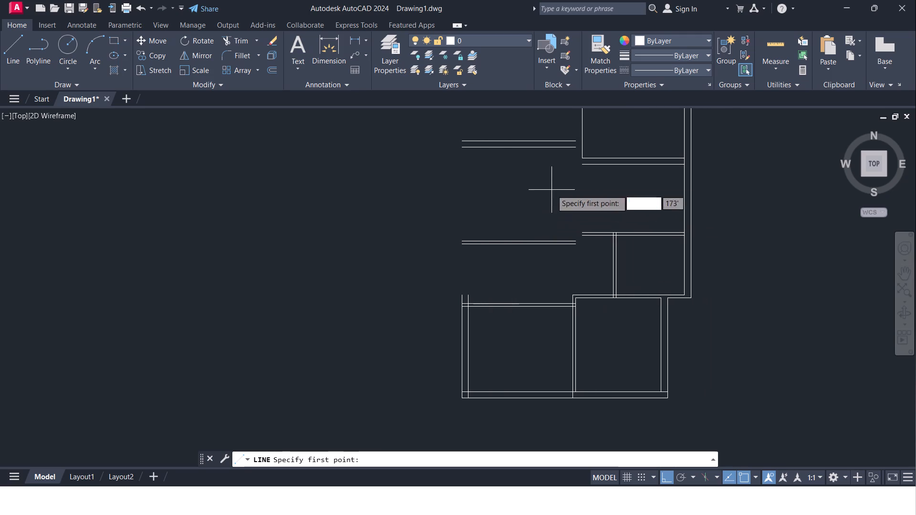
{"action": "left_click", "coordinate": [573, 149]}
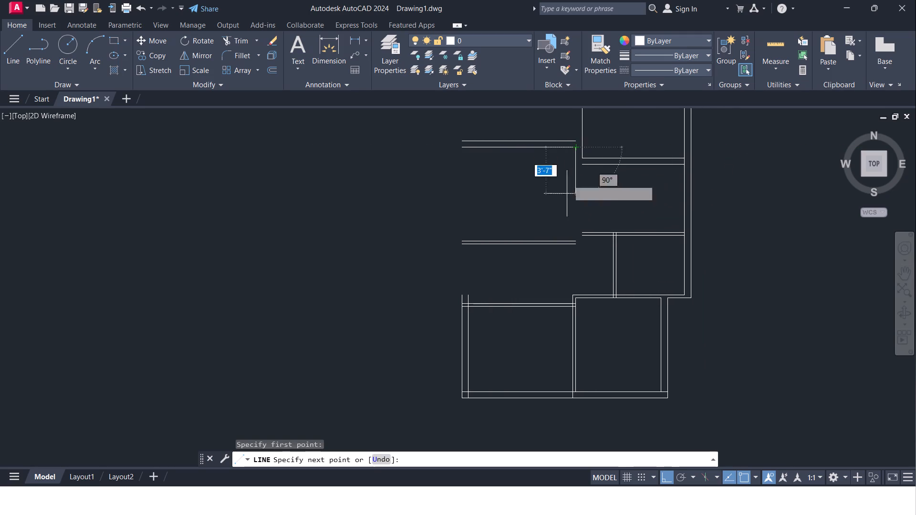
{"action": "scroll", "coordinate": [573, 240], "scroll_direction": "up", "scroll_amount": 3}
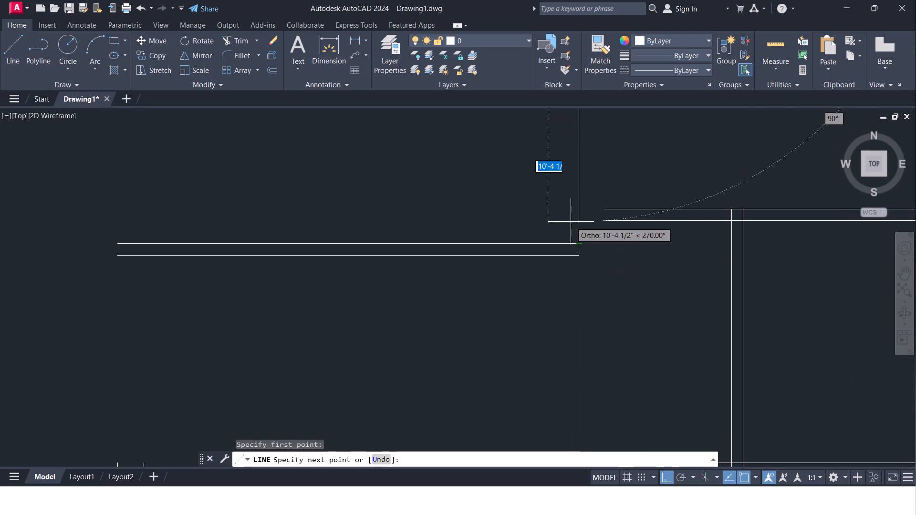
{"action": "left_click", "coordinate": [578, 243]}
{"action": "key", "text": "Escape"}
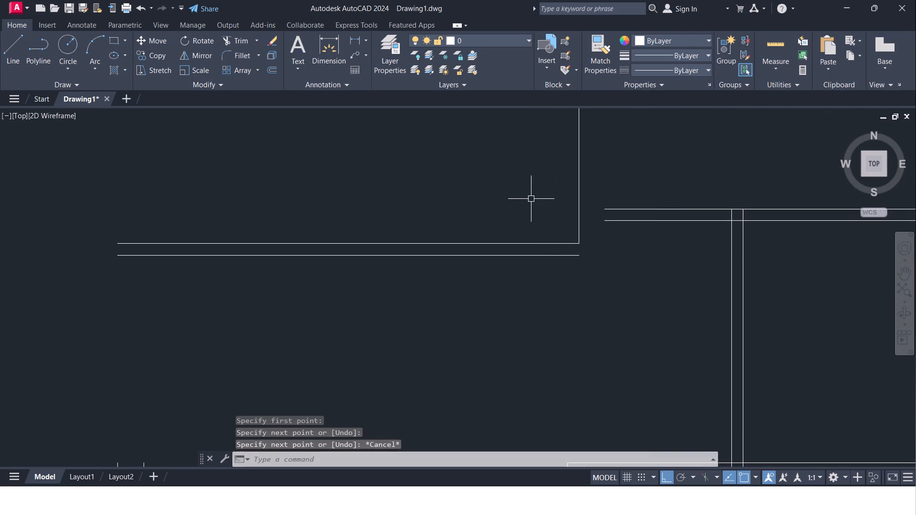
Offset the 11' high space's right vertical line 10' to the left to mark its left side.
{"action": "key", "text": "o"}
{"action": "key", "text": "Return"}
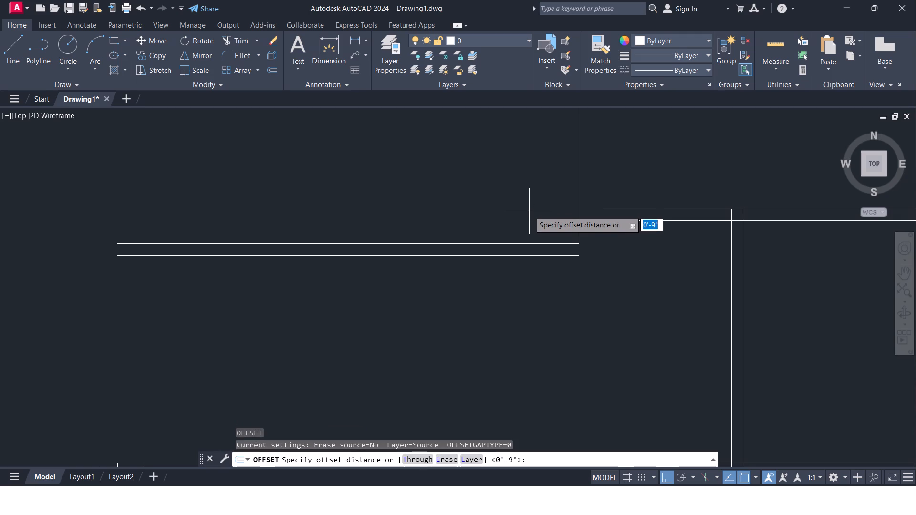
{"action": "type", "text": "10'"}
{"action": "key", "text": "Return"}
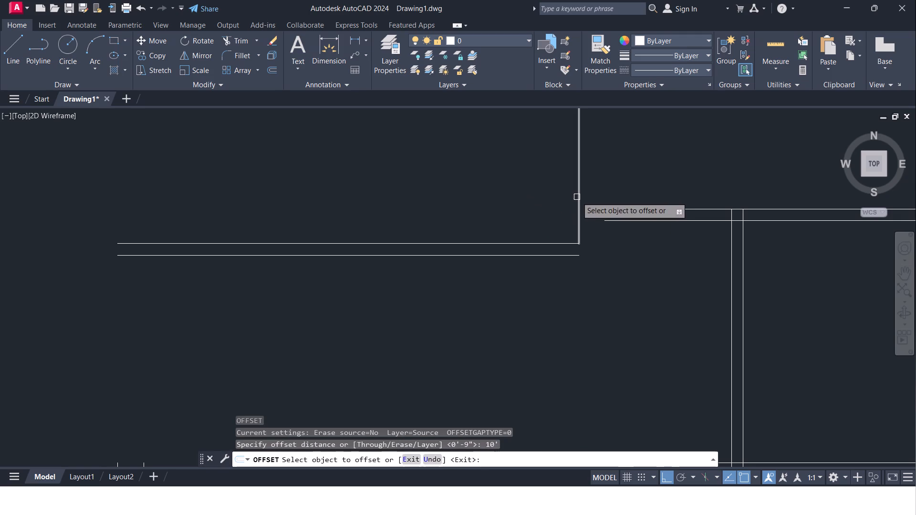
{"action": "left_click", "coordinate": [577, 197]}
{"action": "middle_click_drag", "start_coordinate": [320, 210], "coordinate": [357, 212]}
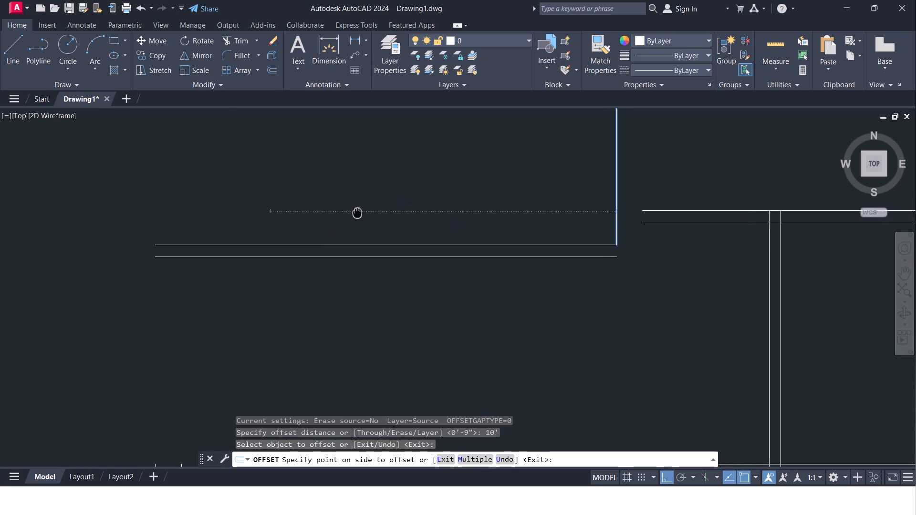
{"action": "scroll", "coordinate": [357, 212], "scroll_direction": "down", "scroll_amount": 2}
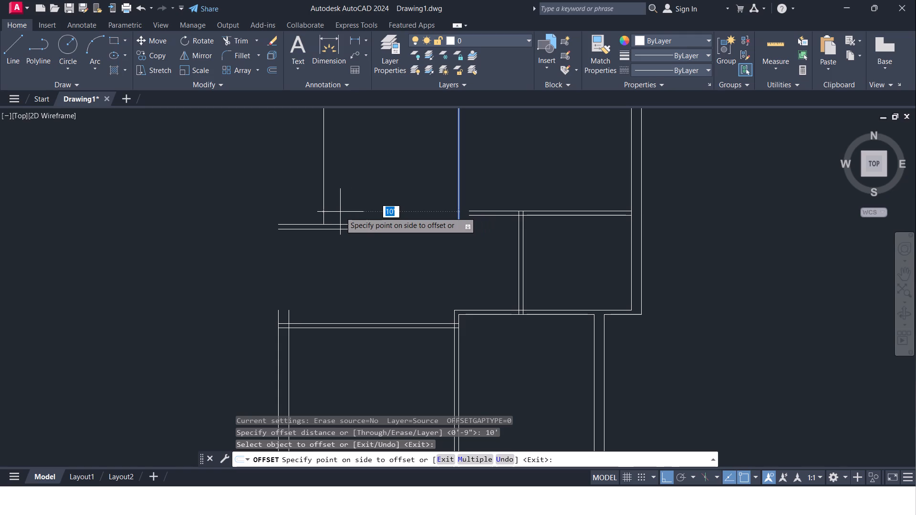
{"action": "middle_click_drag", "start_coordinate": [340, 212], "coordinate": [347, 163]}
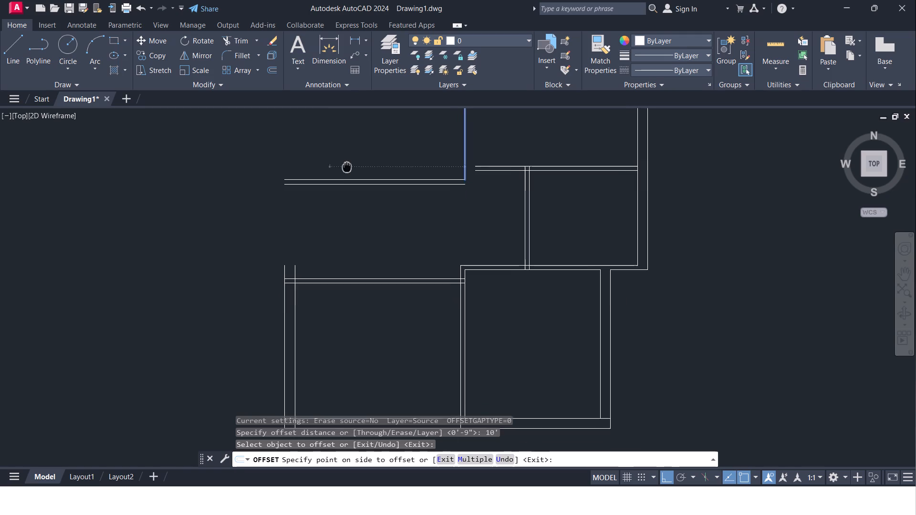
{"action": "middle_click_drag", "start_coordinate": [347, 163], "coordinate": [347, 162]}
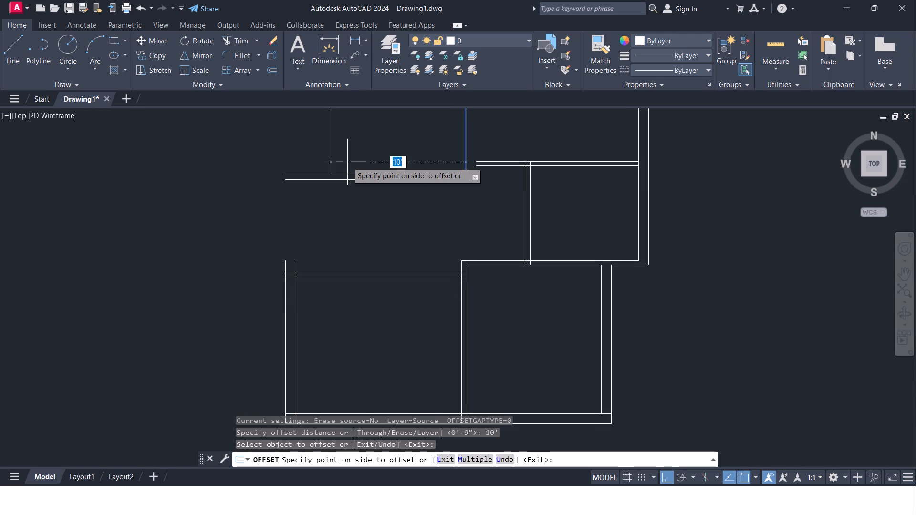
{"action": "left_click", "coordinate": [347, 162]}
Offset the 11' high space's left vertical line 9" to the left to form the outer wall line.
{"action": "scroll", "coordinate": [354, 195], "scroll_direction": "down", "scroll_amount": 3}
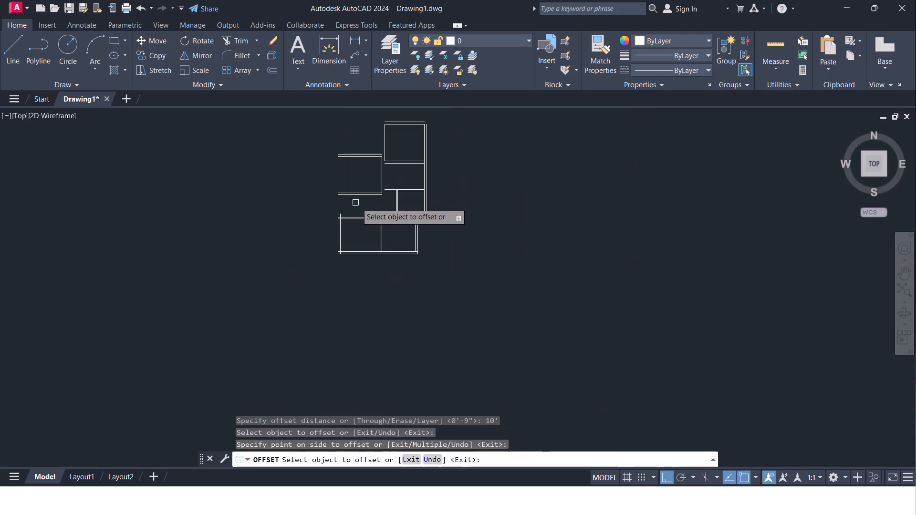
{"action": "scroll", "coordinate": [329, 208], "scroll_direction": "up", "scroll_amount": 1}
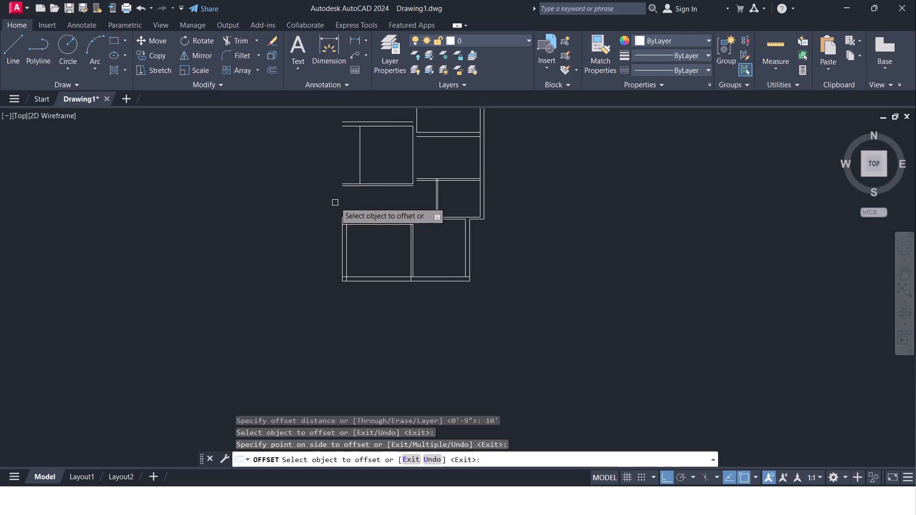
{"action": "middle_click_drag", "start_coordinate": [337, 199], "coordinate": [316, 201]}
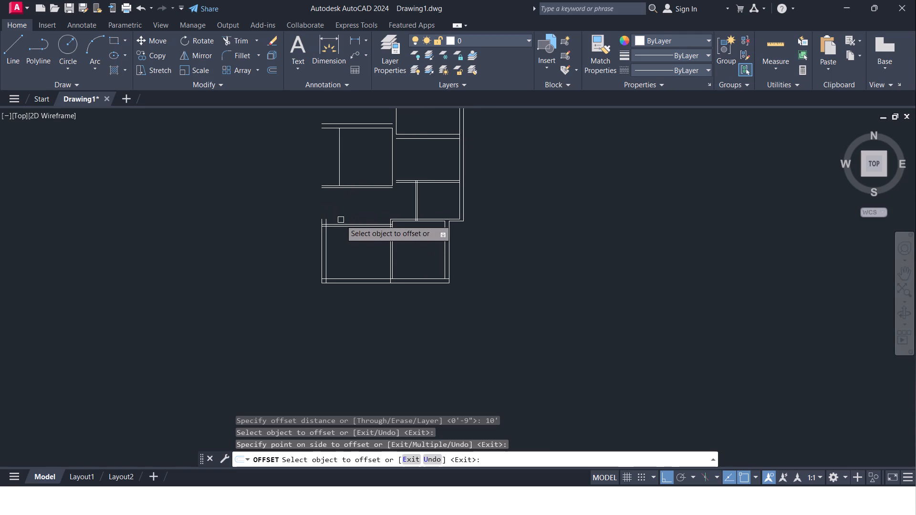
{"action": "scroll", "coordinate": [341, 220], "scroll_direction": "up", "scroll_amount": 1}
{"action": "middle_click_drag", "start_coordinate": [341, 220], "coordinate": [338, 267]}
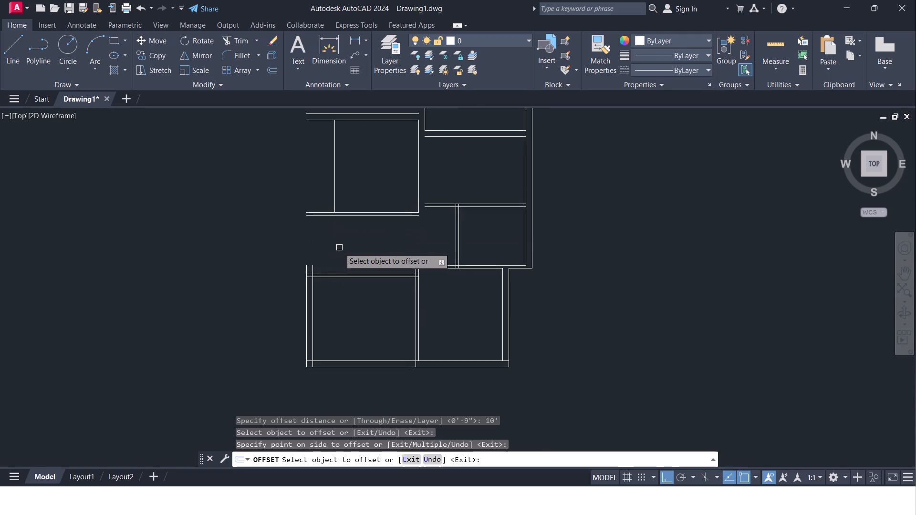
{"action": "key", "text": "Return"}
{"action": "key", "text": "Return"}
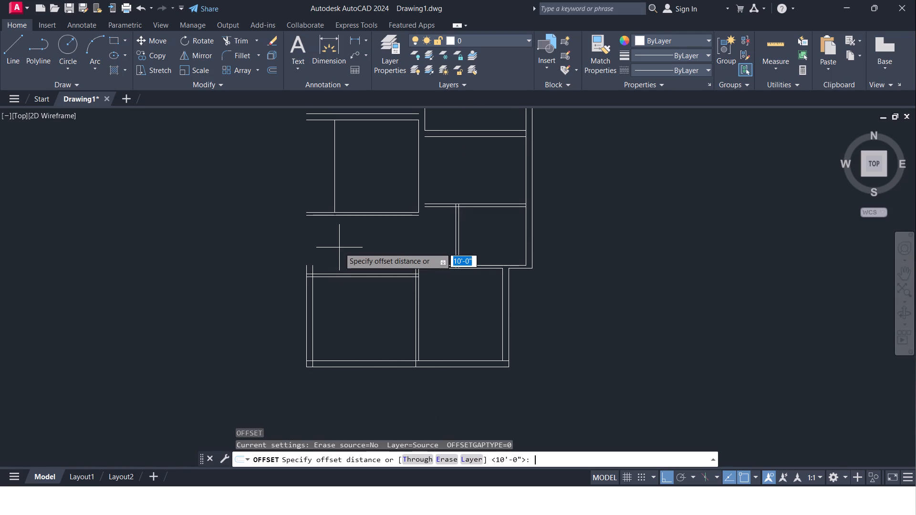
{"action": "key", "text": "9"}
{"action": "key", "text": "shift+quotedbl"}
{"action": "key", "text": "Return"}
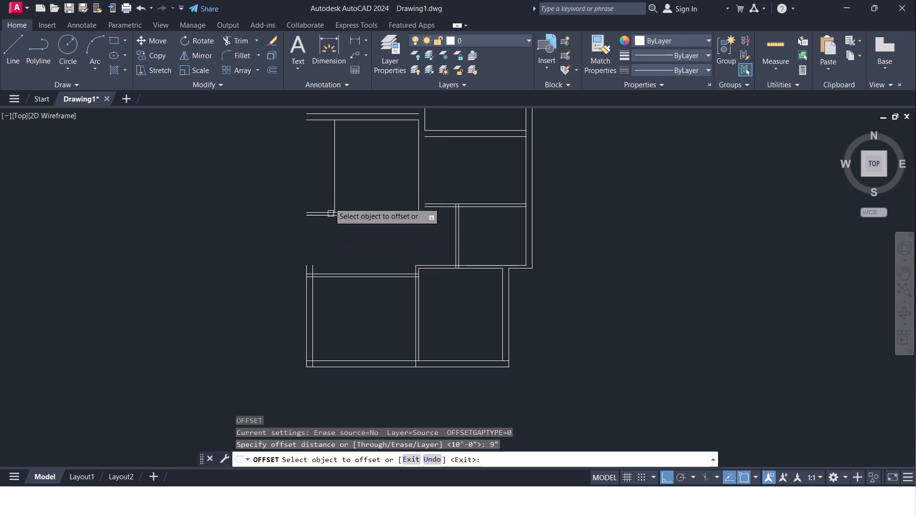
{"action": "left_click", "coordinate": [334, 180]}
{"action": "left_click", "coordinate": [261, 161]}
{"action": "middle_click_drag", "start_coordinate": [298, 175], "coordinate": [300, 184]}
{"action": "scroll", "coordinate": [298, 175], "scroll_direction": "down", "scroll_amount": 1}
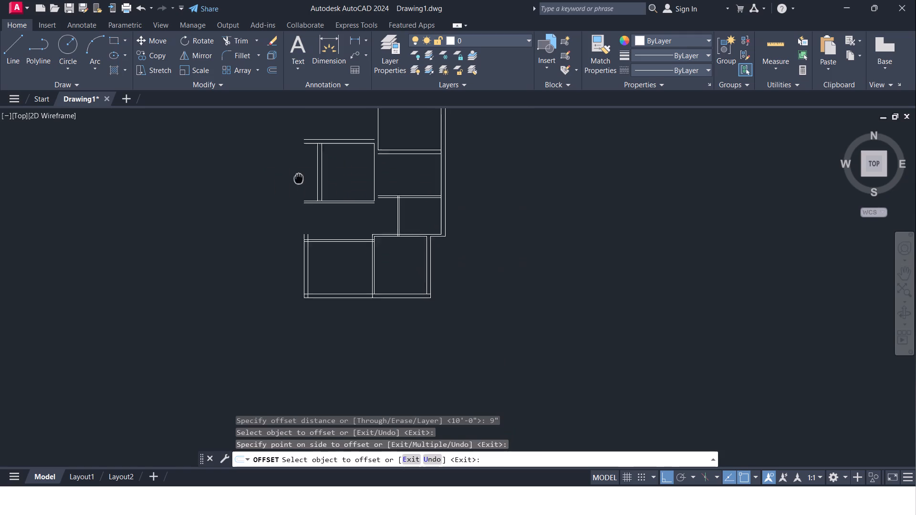
{"action": "middle_click_drag", "start_coordinate": [300, 184], "coordinate": [302, 194]}
{"action": "scroll", "coordinate": [317, 237], "scroll_direction": "up", "scroll_amount": 1}
{"action": "middle_click", "coordinate": [317, 237]}
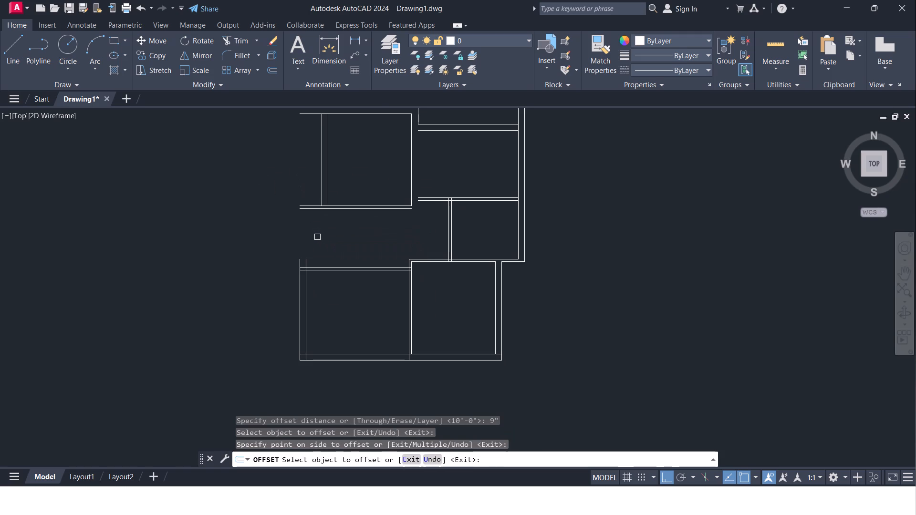
{"action": "key", "text": "Escape"}
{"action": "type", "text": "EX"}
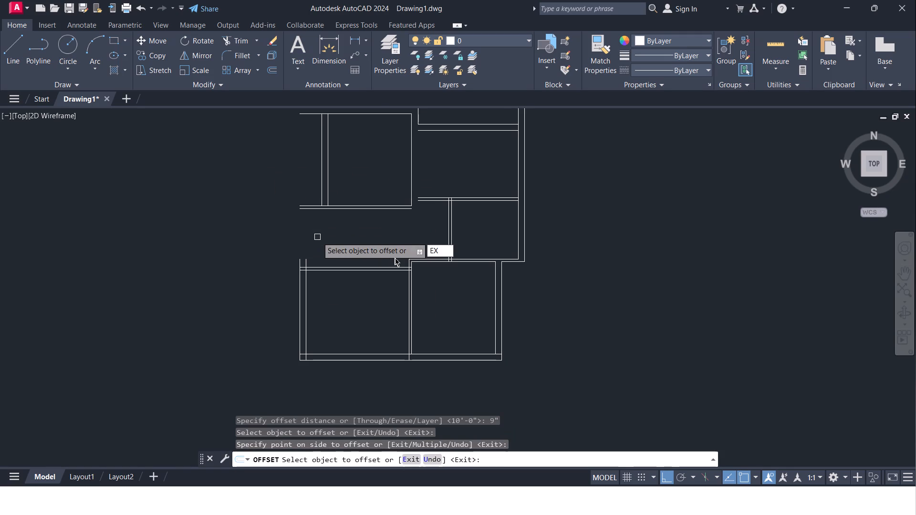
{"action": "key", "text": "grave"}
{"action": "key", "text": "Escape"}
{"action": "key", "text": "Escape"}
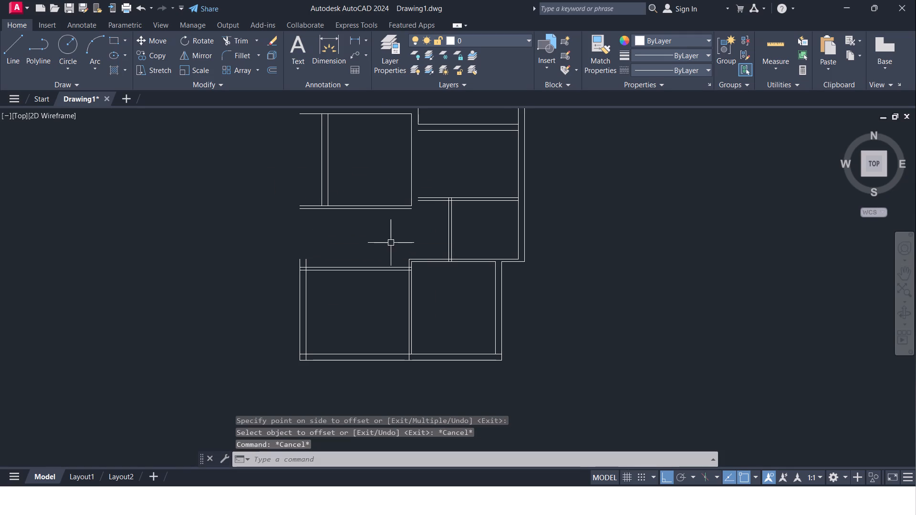
Offset the left vertical line of the upper-right room 9" to the left to form its wall thickness.
{"action": "scroll", "coordinate": [390, 249], "scroll_direction": "down", "scroll_amount": 1}
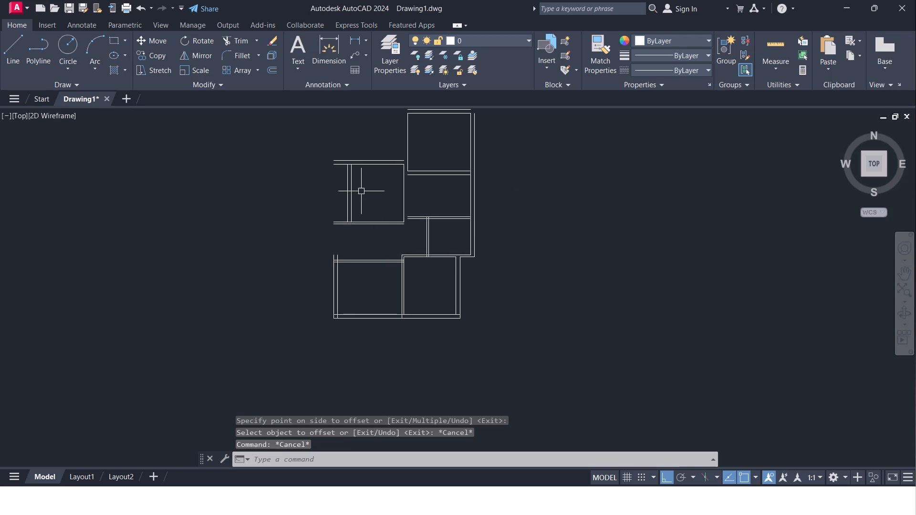
{"action": "scroll", "coordinate": [365, 173], "scroll_direction": "up", "scroll_amount": 1}
{"action": "middle_click_drag", "start_coordinate": [381, 178], "coordinate": [328, 245]}
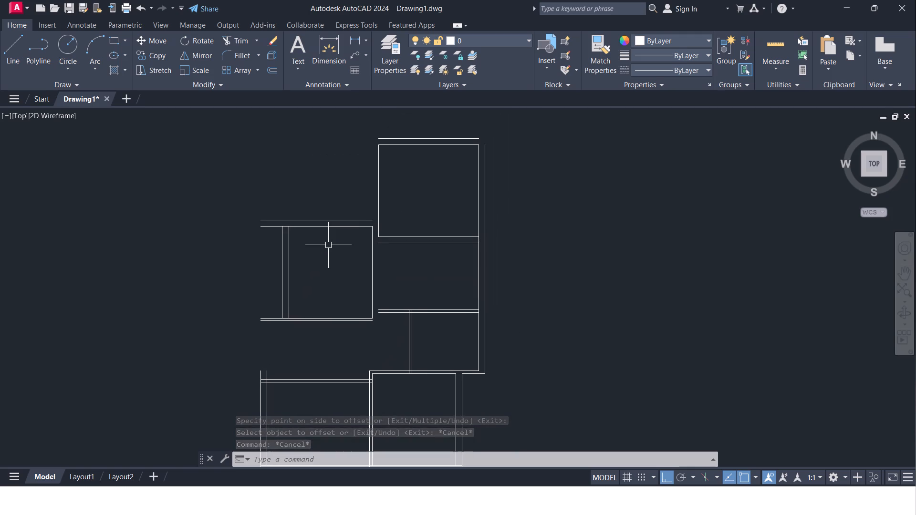
{"action": "key", "text": "Escape"}
{"action": "key", "text": "o"}
{"action": "key", "text": "Return"}
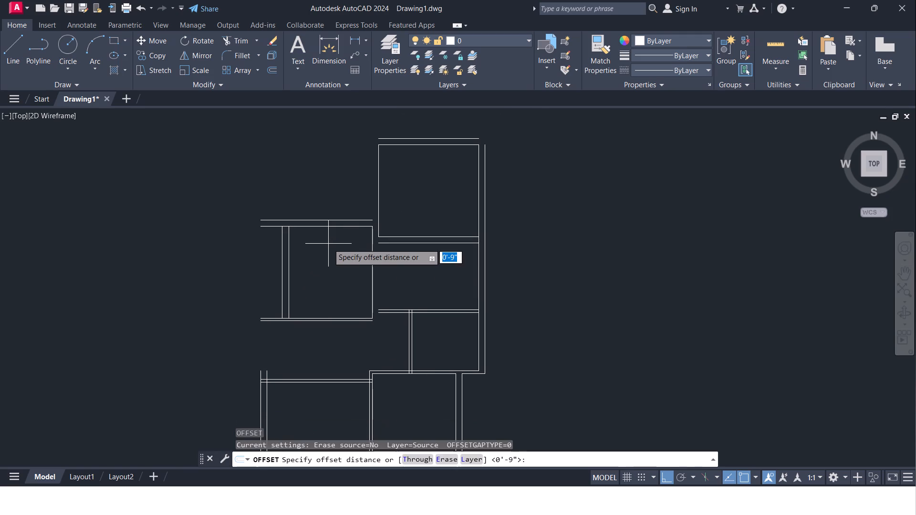
{"action": "key", "text": "9"}
{"action": "key", "text": "shift+quotedbl"}
{"action": "key", "text": "Return"}
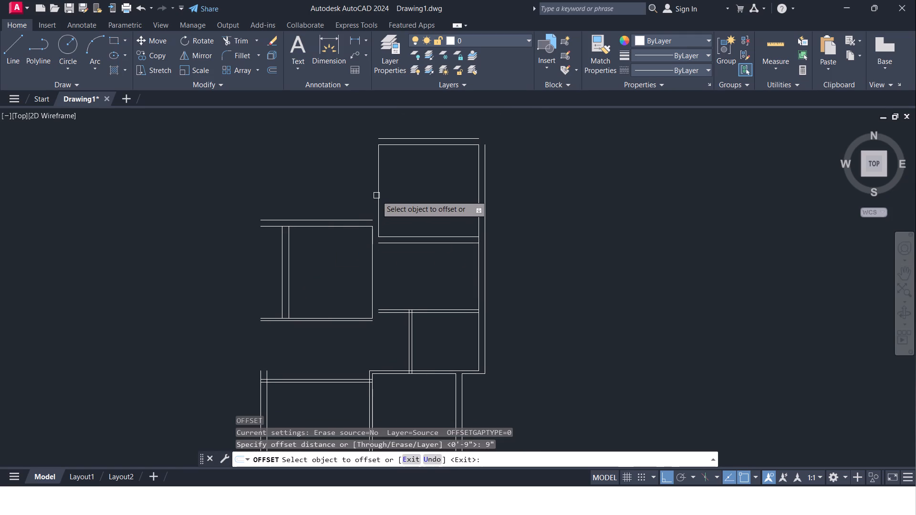
{"action": "left_click", "coordinate": [376, 196]}
{"action": "left_click", "coordinate": [361, 196]}
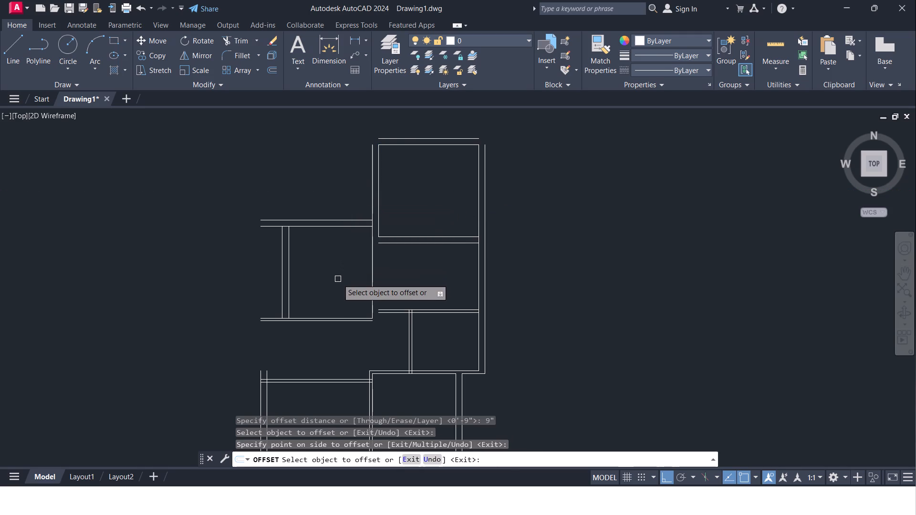
Offset the 11' high space's right vertical line 4" to the right to form a partition.
{"action": "scroll", "coordinate": [338, 279], "scroll_direction": "up", "scroll_amount": 1}
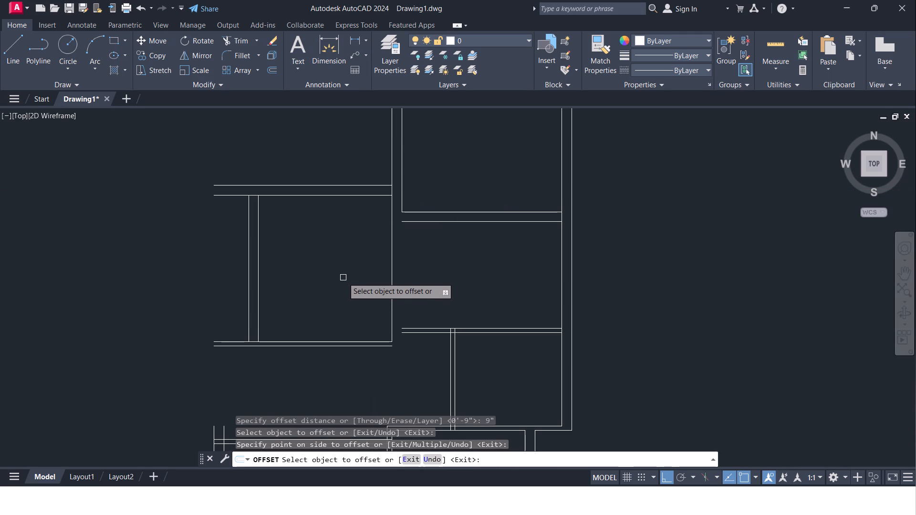
{"action": "key", "text": "Return"}
{"action": "key", "text": "Return"}
{"action": "key", "text": "4"}
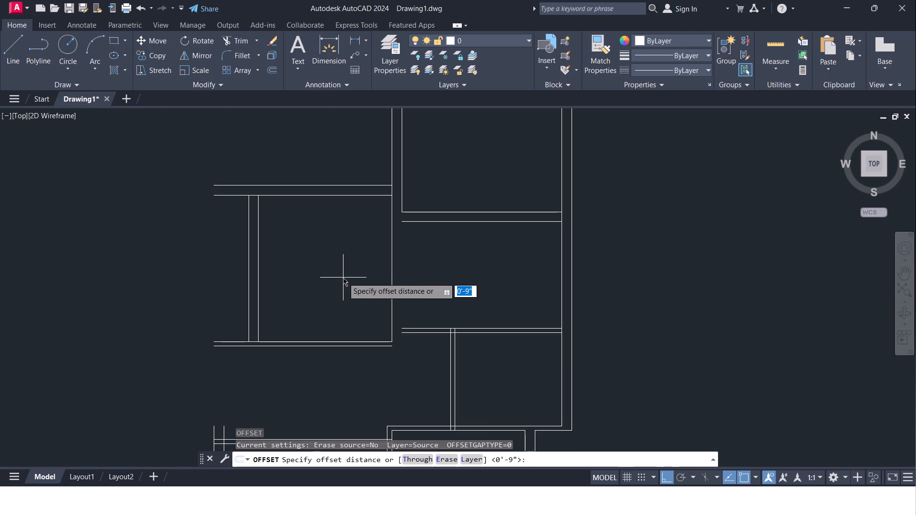
{"action": "key", "text": "shift+quotedbl"}
{"action": "key", "text": "Return"}
{"action": "left_click", "coordinate": [389, 252]}
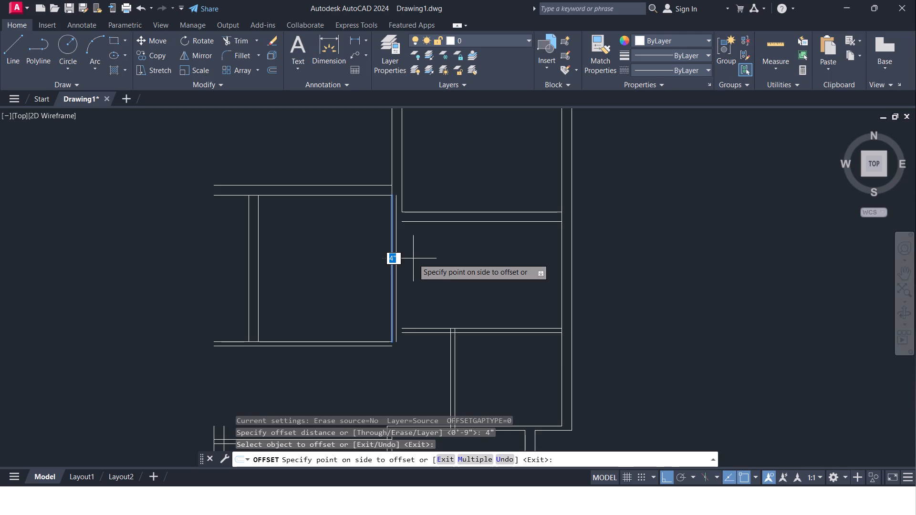
{"action": "left_click", "coordinate": [414, 258]}
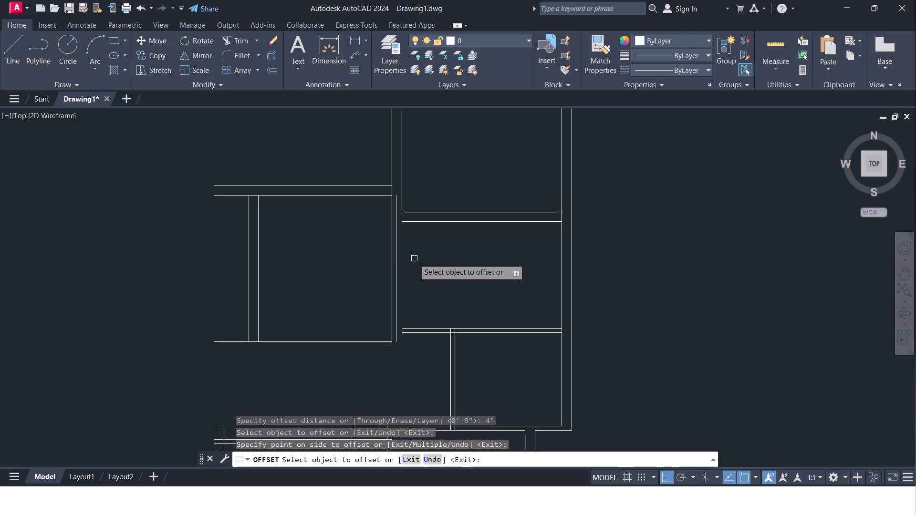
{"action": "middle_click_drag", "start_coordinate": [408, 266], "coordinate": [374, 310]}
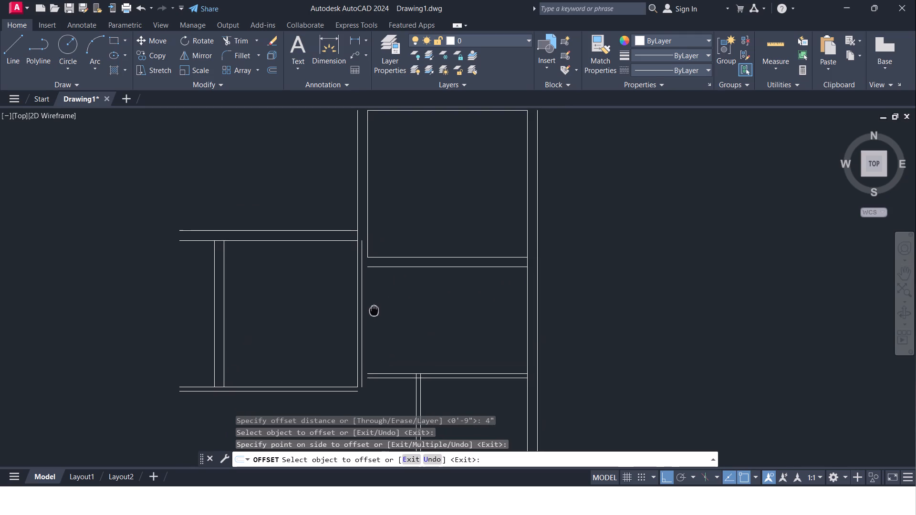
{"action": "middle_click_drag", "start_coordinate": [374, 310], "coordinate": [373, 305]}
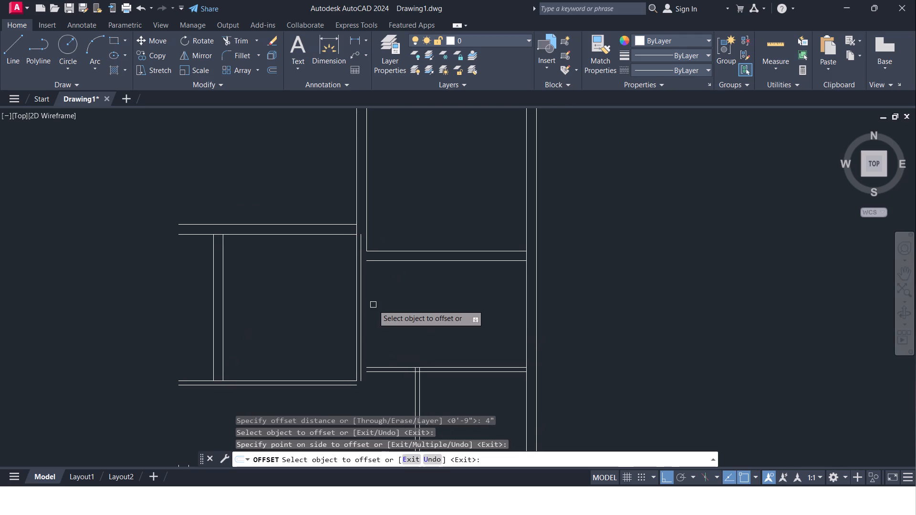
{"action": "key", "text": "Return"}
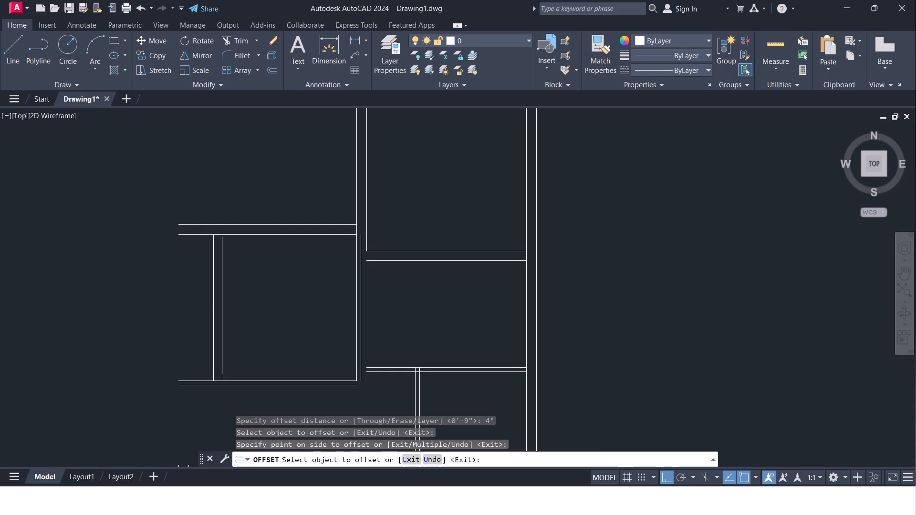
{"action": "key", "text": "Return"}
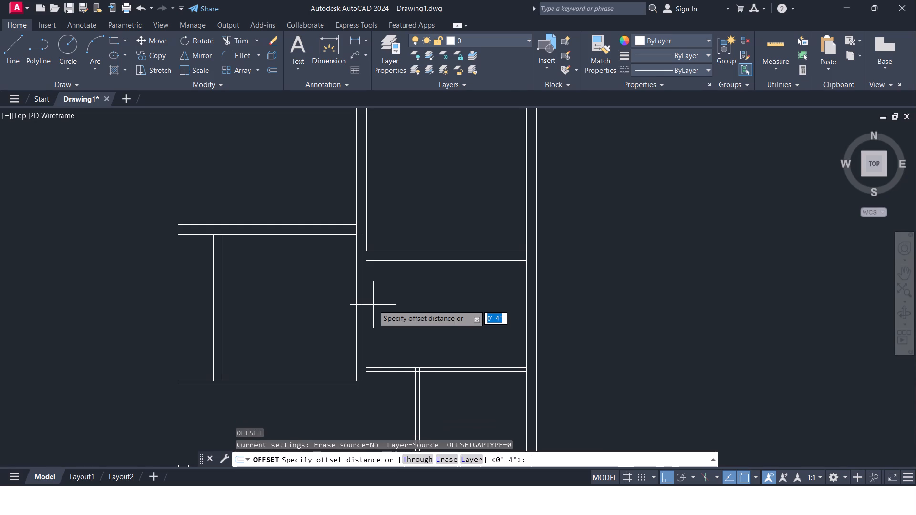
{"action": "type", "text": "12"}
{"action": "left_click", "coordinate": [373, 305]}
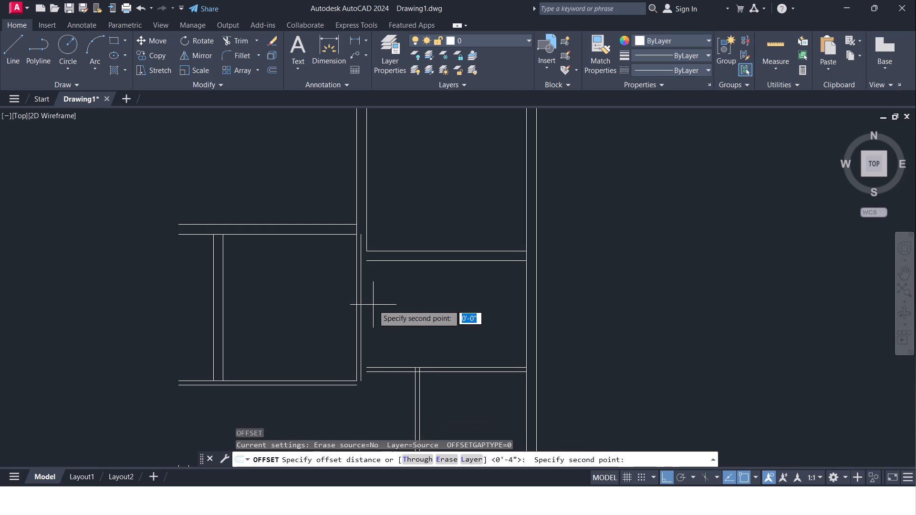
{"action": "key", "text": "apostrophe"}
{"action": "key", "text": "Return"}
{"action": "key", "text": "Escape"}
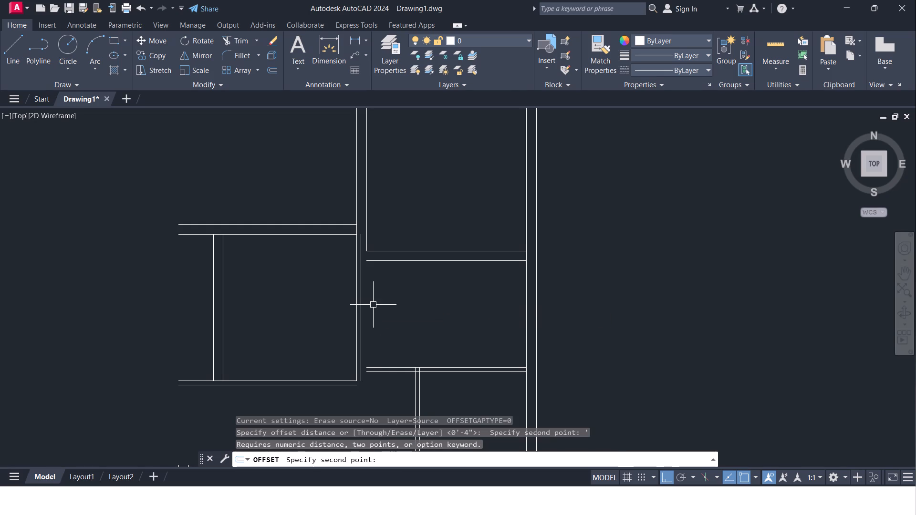
Offset the right line of the 4" vertical partition 12' to the right to mark the middle-right room's right side.
{"action": "key", "text": "Return"}
{"action": "type", "text": "12'"}
{"action": "key", "text": "Return"}
{"action": "left_click", "coordinate": [362, 289]}
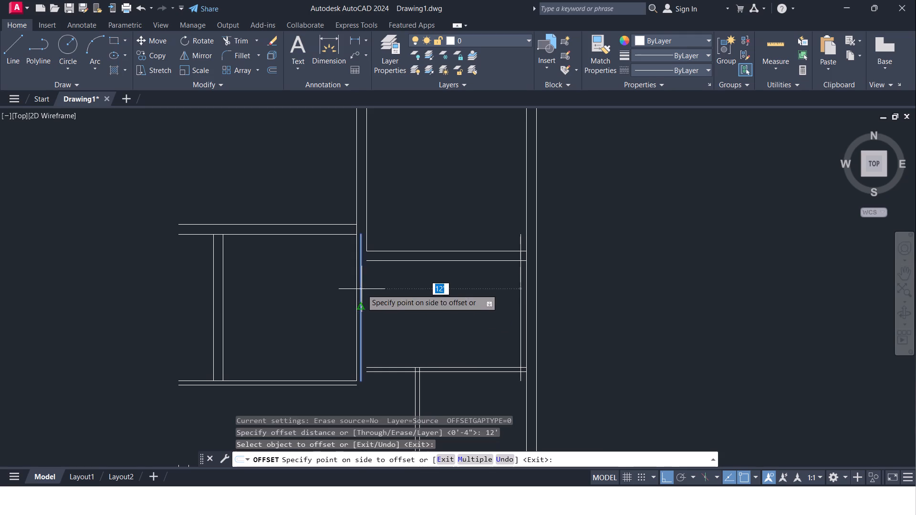
{"action": "left_click", "coordinate": [479, 305]}
{"action": "key", "text": "Return"}
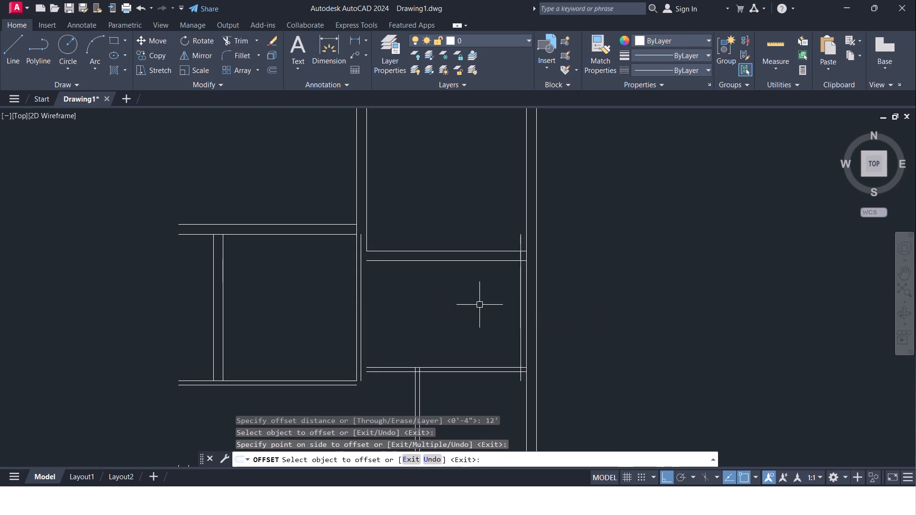
Offset the middle-right room's new right-side line 9" to the right to form the outer wall line.
{"action": "key", "text": "Return"}
{"action": "key", "text": "9"}
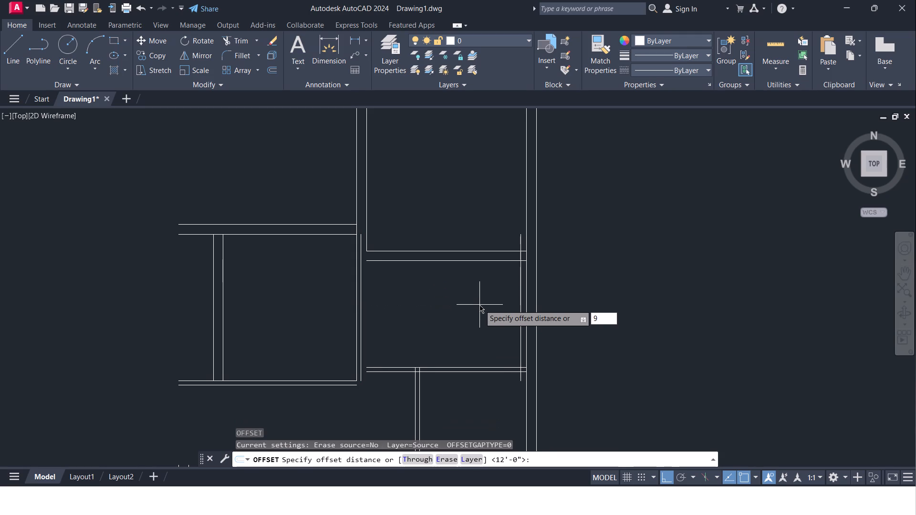
{"action": "key", "text": "shift+quotedbl"}
{"action": "key", "text": "Return"}
{"action": "left_click", "coordinate": [518, 314]}
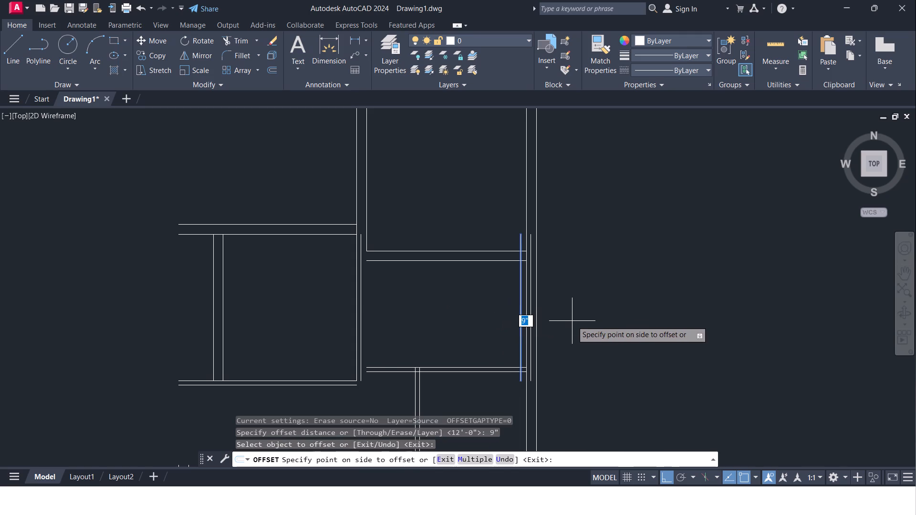
{"action": "left_click", "coordinate": [572, 321]}
{"action": "key", "text": "Escape"}
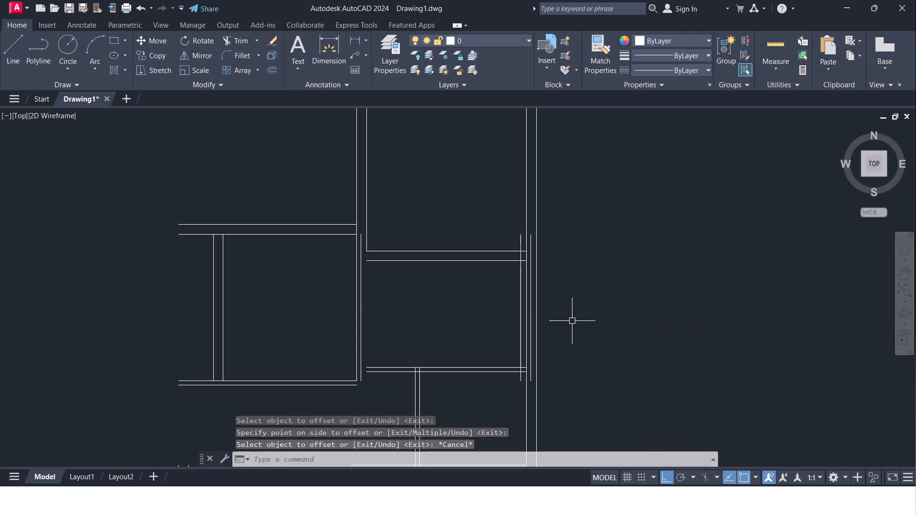
Erase the two old full-height vertical lines of the right outer wall, keeping the newly offset pair.
{"action": "left_click", "coordinate": [539, 304]}
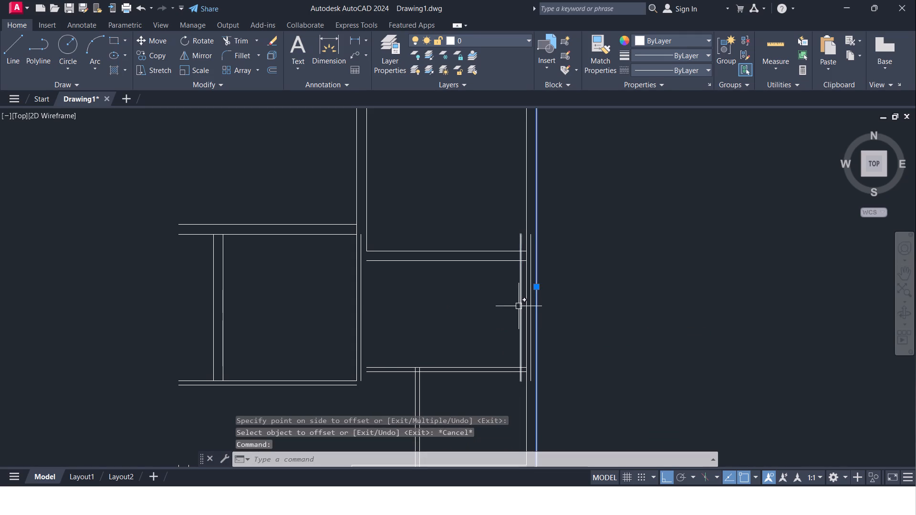
{"action": "scroll", "coordinate": [528, 297], "scroll_direction": "up", "scroll_amount": 1}
{"action": "left_click", "coordinate": [525, 295]}
{"action": "scroll", "coordinate": [602, 309], "scroll_direction": "down", "scroll_amount": 1}
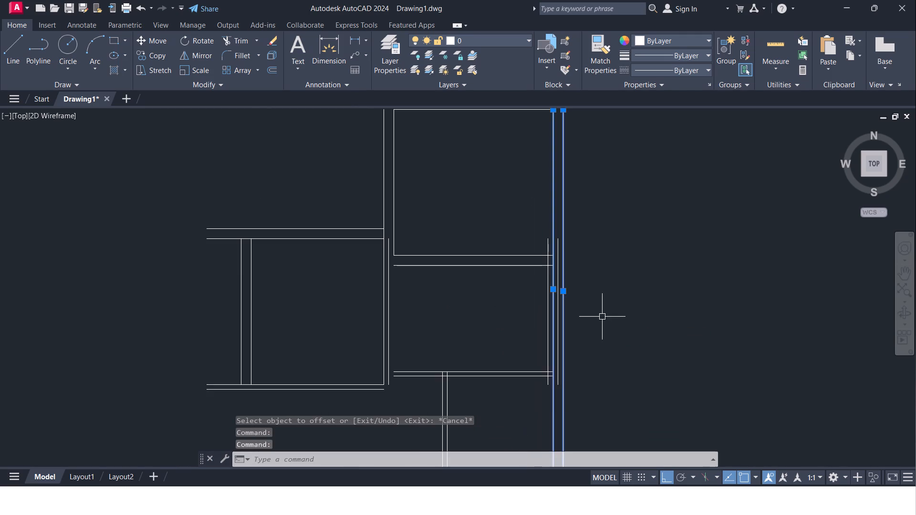
{"action": "scroll", "coordinate": [602, 318], "scroll_direction": "down", "scroll_amount": 1}
{"action": "middle_click_drag", "start_coordinate": [602, 318], "coordinate": [584, 327]}
{"action": "key", "text": "Delete"}
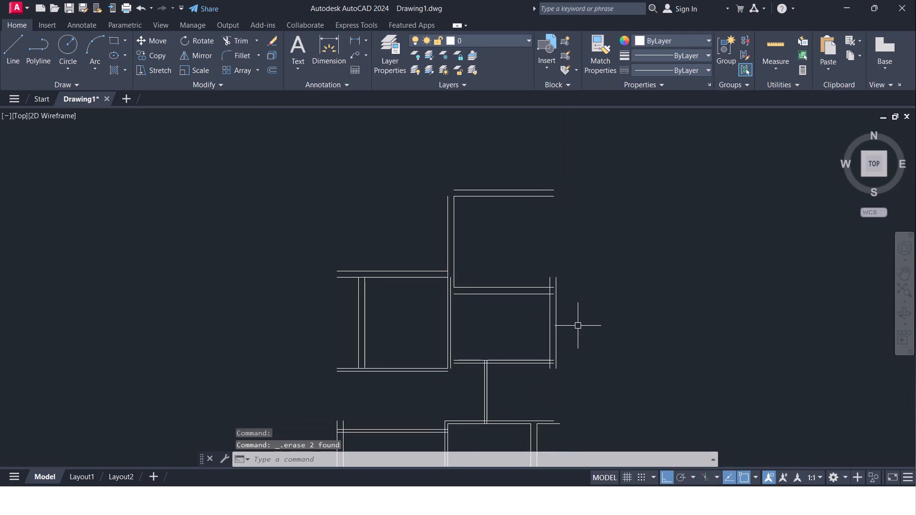
Stretch the new right wall's outer line upward from its top end to beyond the upper-right room's top wall.
{"action": "scroll", "coordinate": [577, 317], "scroll_direction": "up", "scroll_amount": 1}
{"action": "middle_click_drag", "start_coordinate": [577, 317], "coordinate": [570, 346]}
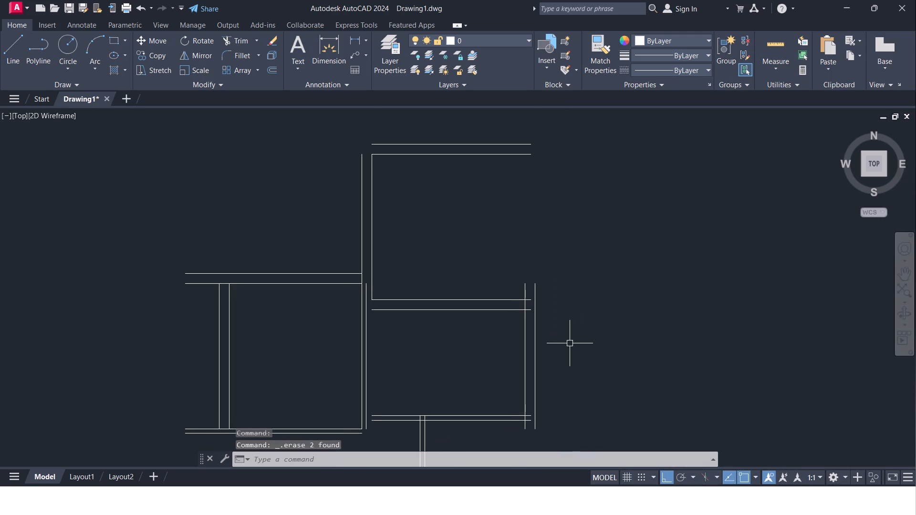
{"action": "key", "text": "Escape"}
{"action": "key", "text": "e"}
{"action": "key", "text": "Escape"}
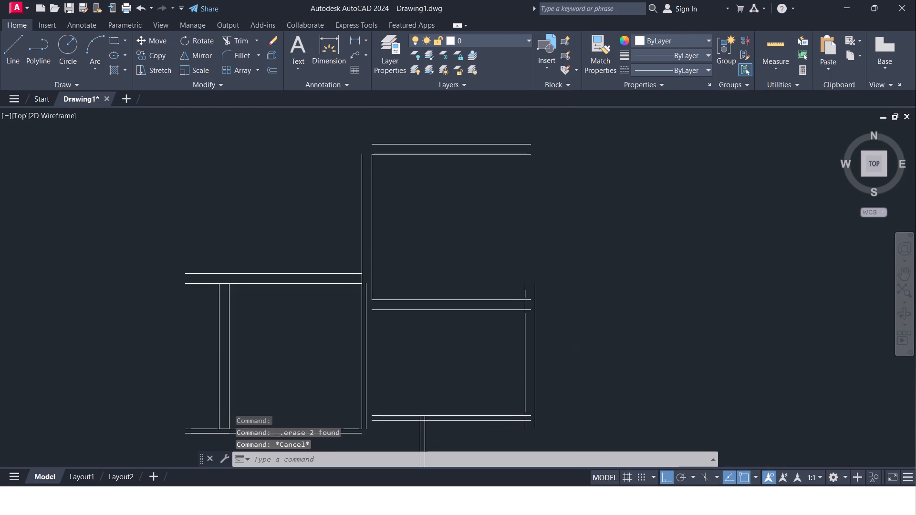
{"action": "left_click", "coordinate": [535, 345]}
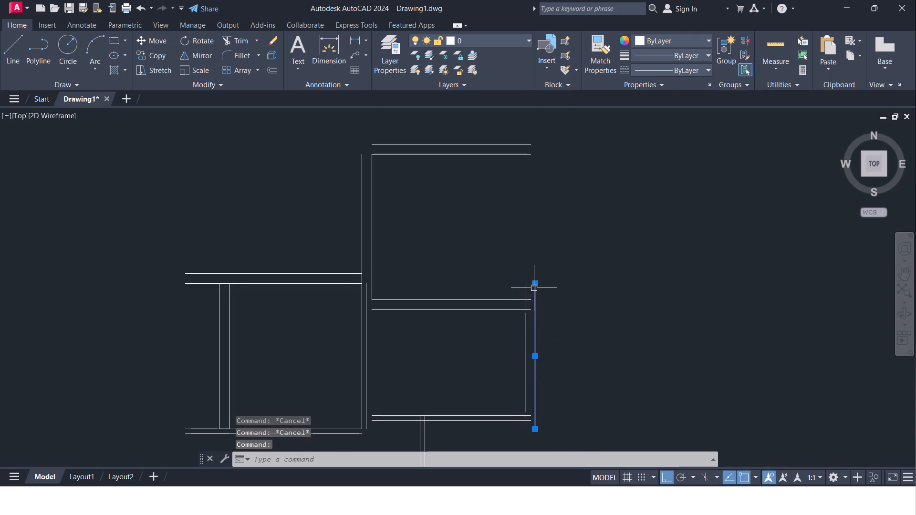
{"action": "left_click", "coordinate": [534, 285]}
{"action": "middle_click_drag", "start_coordinate": [536, 236], "coordinate": [530, 309]}
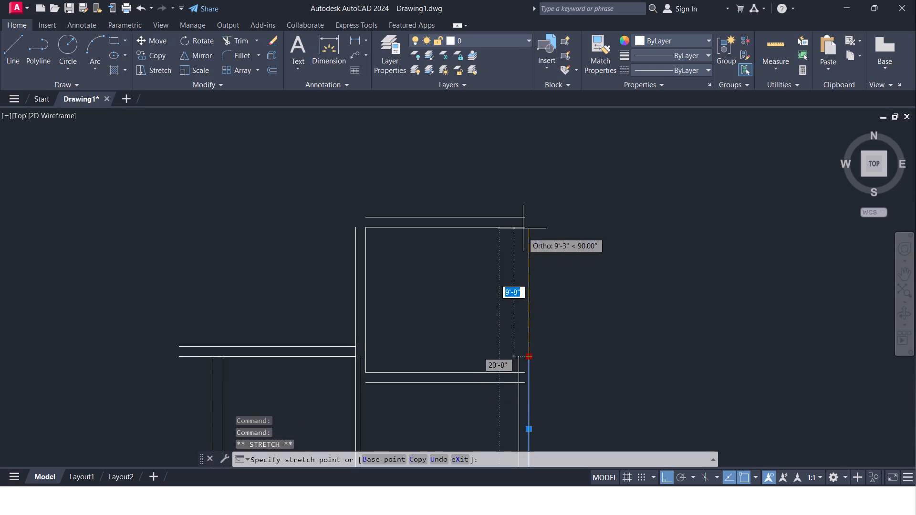
{"action": "left_click", "coordinate": [521, 186]}
{"action": "key", "text": "Escape"}
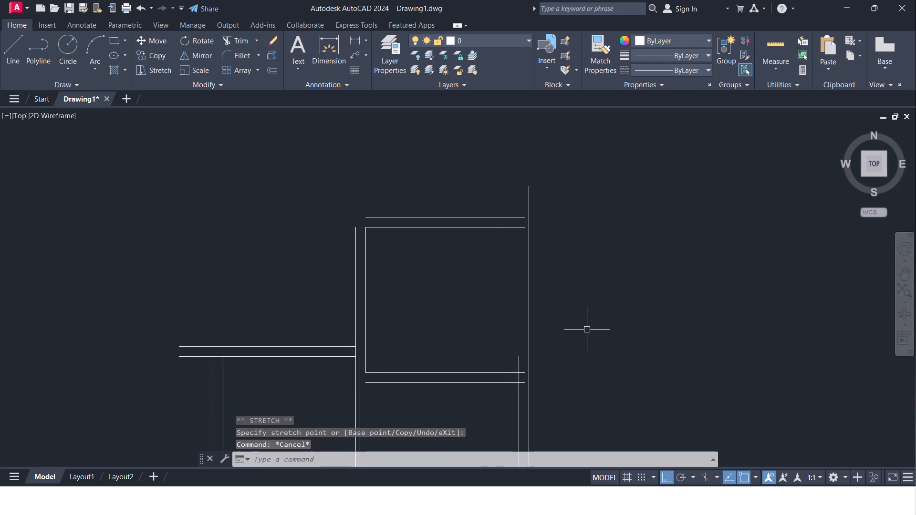
Stretch the new right wall's inner line upward to beyond the upper-right room's top wall, nearly level with the outer line.
{"action": "middle_click_drag", "start_coordinate": [587, 330], "coordinate": [608, 271]}
{"action": "left_click", "coordinate": [542, 302]}
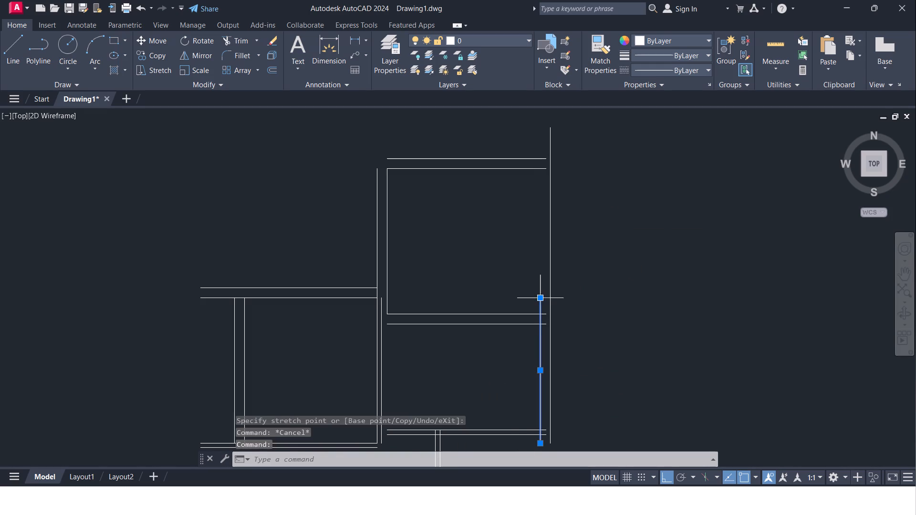
{"action": "left_click_drag", "start_coordinate": [542, 298], "coordinate": [542, 288]}
{"action": "left_click", "coordinate": [520, 130]}
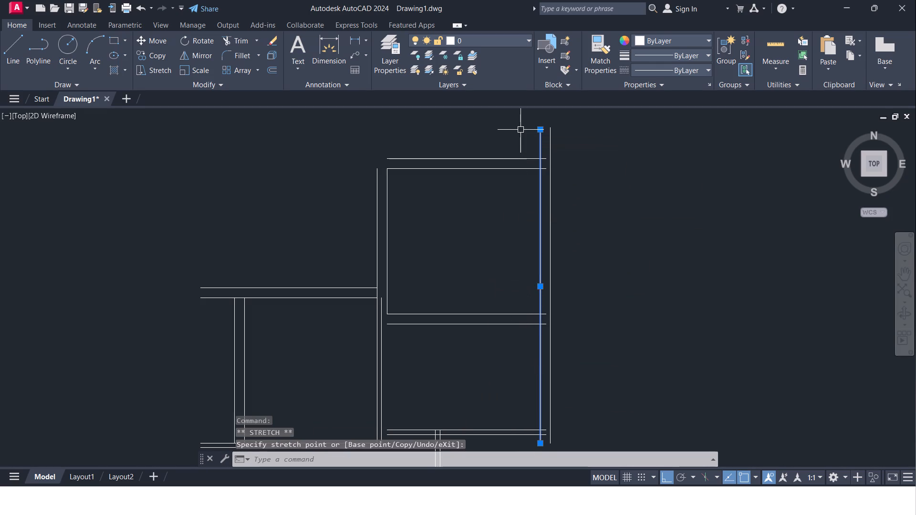
{"action": "key", "text": "Escape"}
Erase the inner vertical line on the upper-right room's left side.
{"action": "middle_click_drag", "start_coordinate": [466, 278], "coordinate": [526, 211]}
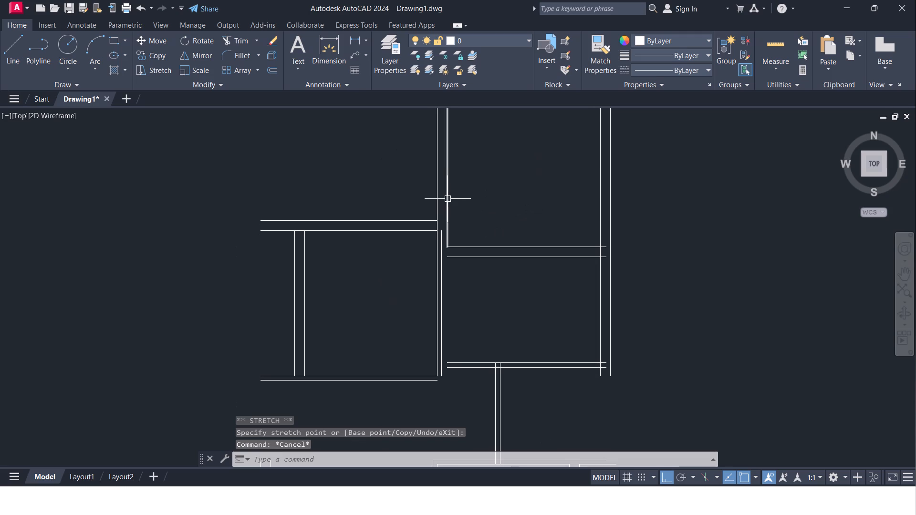
{"action": "left_click", "coordinate": [447, 197]}
{"action": "left_click", "coordinate": [479, 244]}
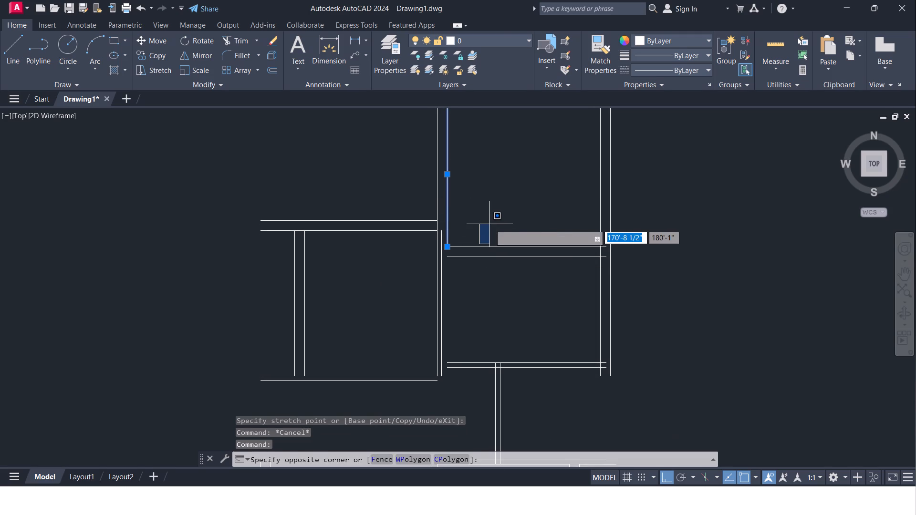
{"action": "key", "text": "Delete"}
{"action": "key", "text": "Delete"}
{"action": "left_click", "coordinate": [524, 201]}
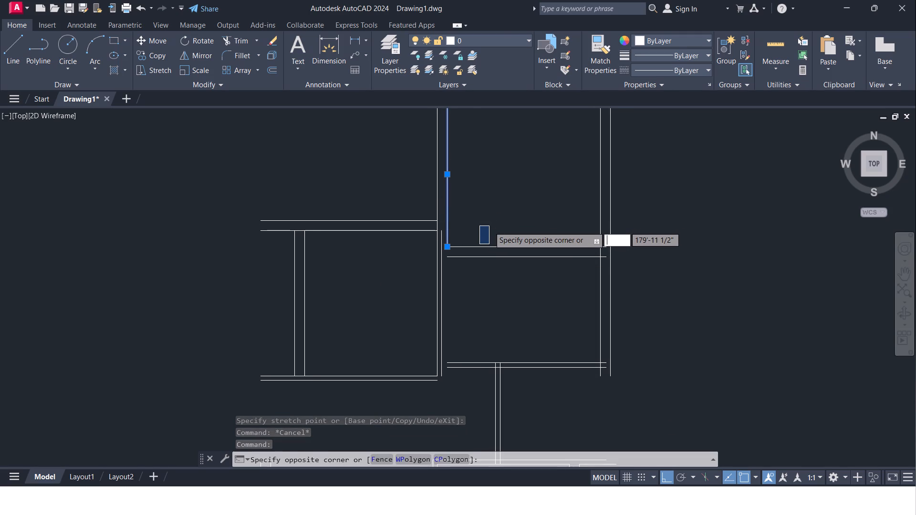
{"action": "key", "text": "Delete"}
Examine the wall lines around the middle-right room and their junctions with the left, upper and lower rooms.
{"action": "middle_click_drag", "start_coordinate": [510, 227], "coordinate": [507, 282]}
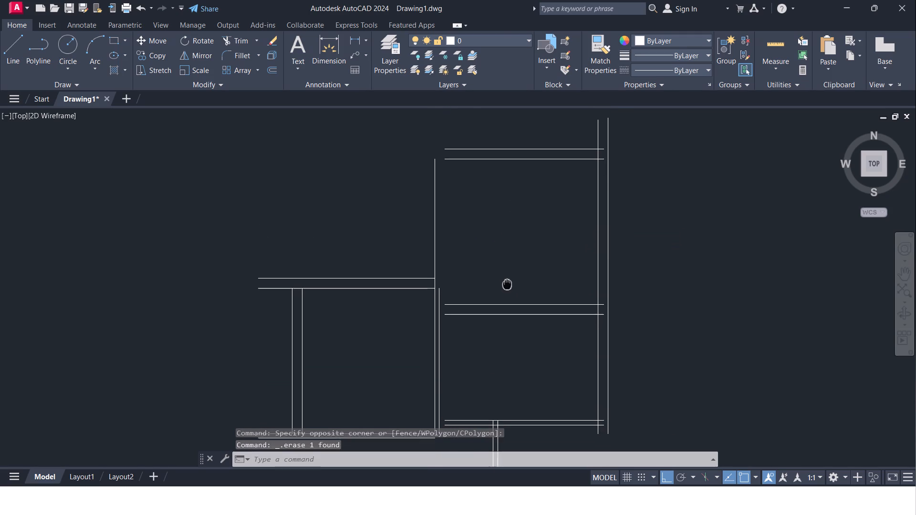
{"action": "middle_click_drag", "start_coordinate": [507, 282], "coordinate": [507, 263]}
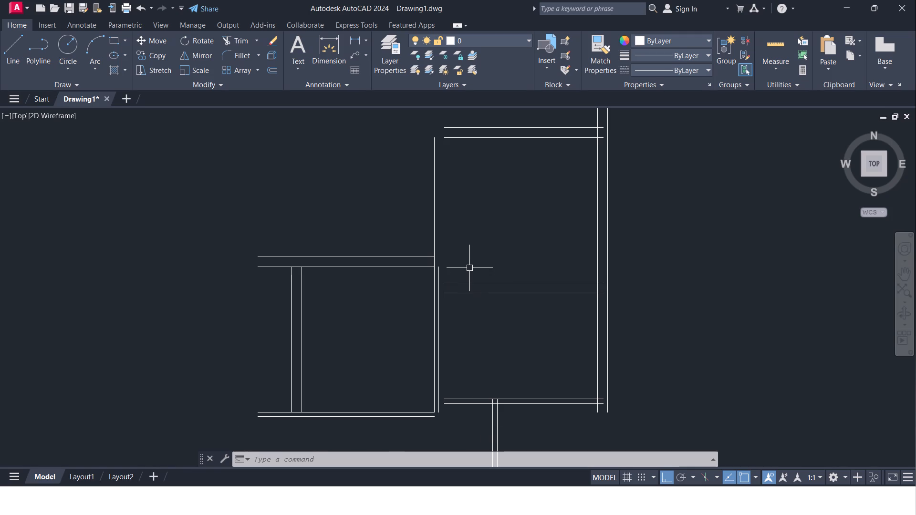
{"action": "middle_click", "coordinate": [517, 266]}
{"action": "scroll", "coordinate": [508, 268], "scroll_direction": "up", "scroll_amount": 1}
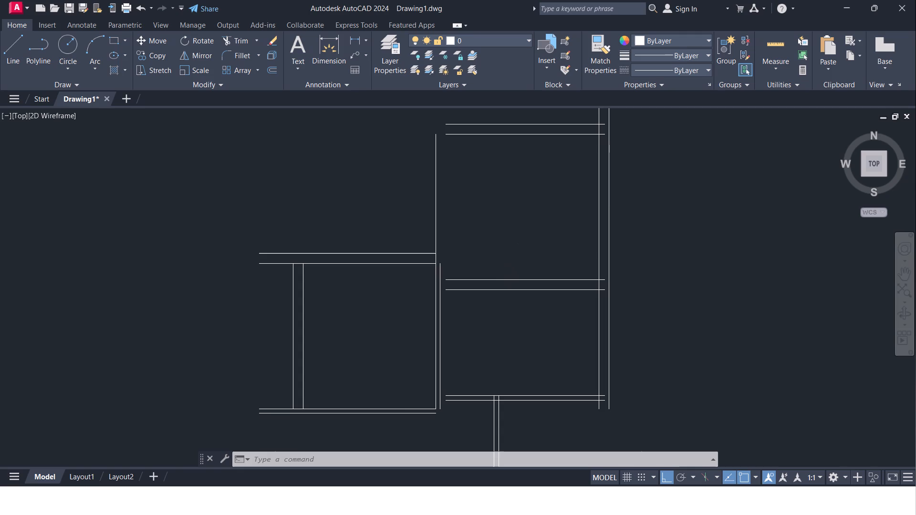
{"action": "middle_click_drag", "start_coordinate": [508, 268], "coordinate": [508, 277]}
{"action": "scroll", "coordinate": [508, 277], "scroll_direction": "down", "scroll_amount": 1}
{"action": "middle_click_drag", "start_coordinate": [510, 261], "coordinate": [510, 264]}
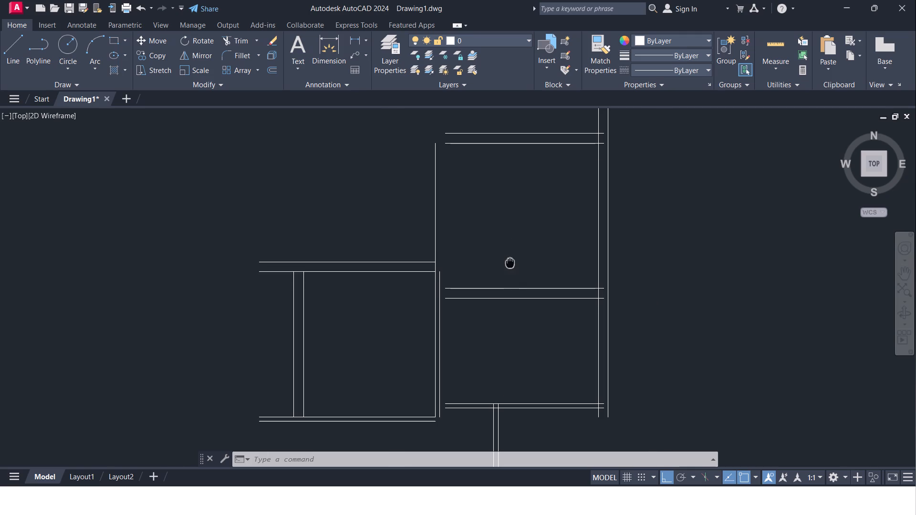
{"action": "middle_click_drag", "start_coordinate": [510, 264], "coordinate": [490, 285]}
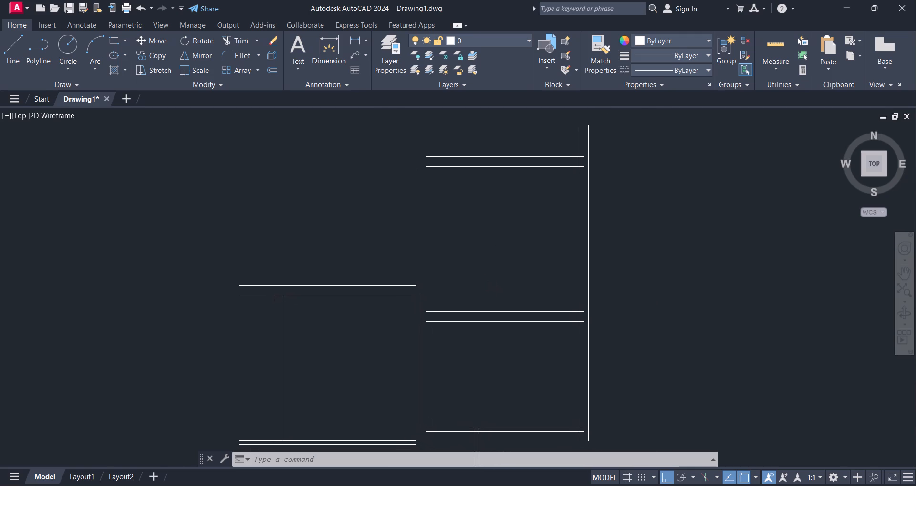
{"action": "key", "text": "Escape"}
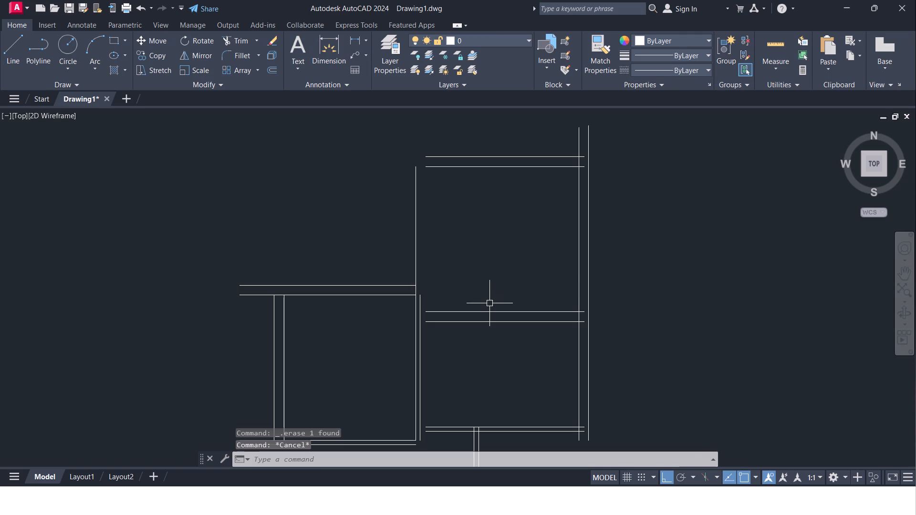
{"action": "middle_click_drag", "start_coordinate": [489, 303], "coordinate": [489, 300]}
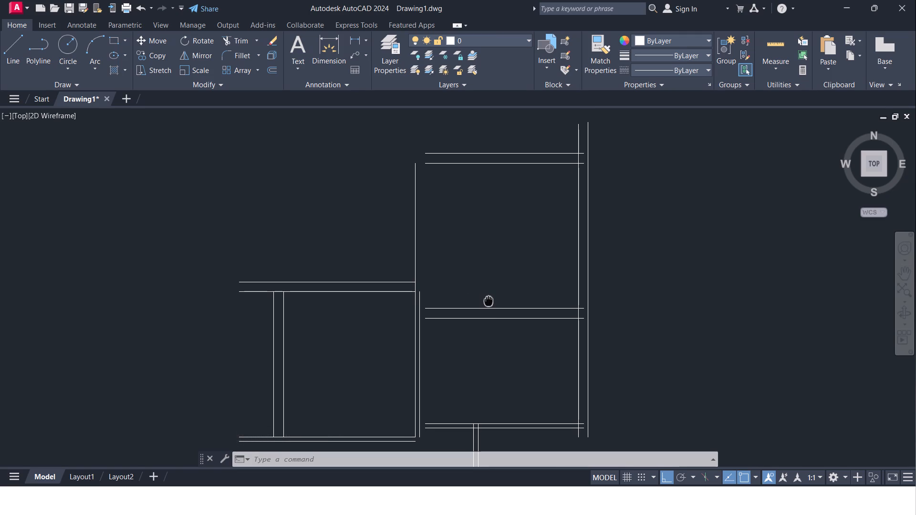
{"action": "middle_click_drag", "start_coordinate": [489, 300], "coordinate": [500, 252]}
{"action": "scroll", "coordinate": [500, 263], "scroll_direction": "down", "scroll_amount": 1}
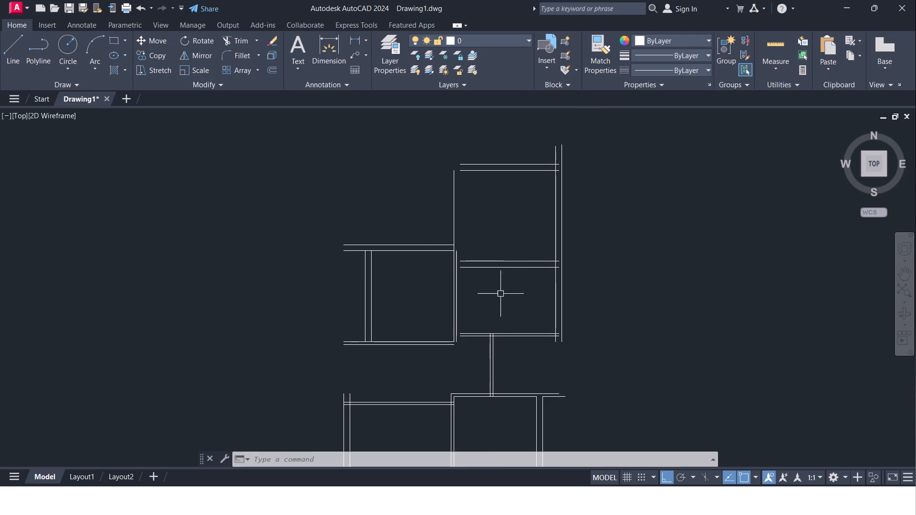
{"action": "scroll", "coordinate": [468, 337], "scroll_direction": "up", "scroll_amount": 1}
{"action": "middle_click_drag", "start_coordinate": [468, 330], "coordinate": [468, 310]}
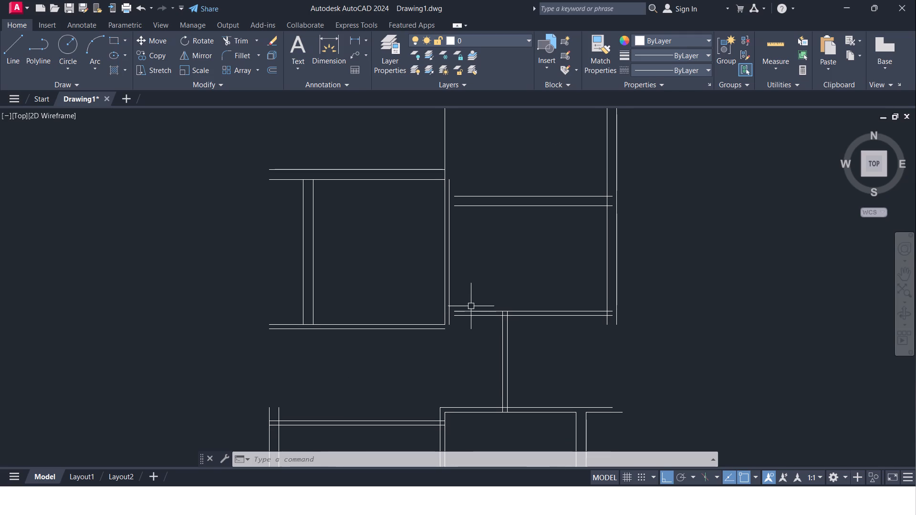
{"action": "scroll", "coordinate": [472, 302], "scroll_direction": "down", "scroll_amount": 3}
{"action": "scroll", "coordinate": [476, 306], "scroll_direction": "up", "scroll_amount": 5}
{"action": "middle_click_drag", "start_coordinate": [476, 299], "coordinate": [522, 272]}
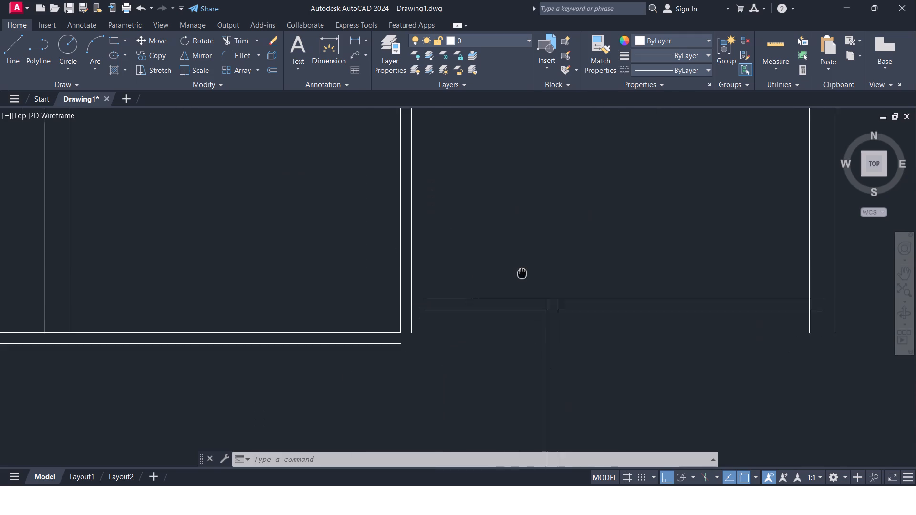
{"action": "middle_click_drag", "start_coordinate": [522, 272], "coordinate": [512, 296]}
{"action": "scroll", "coordinate": [512, 296], "scroll_direction": "down", "scroll_amount": 5}
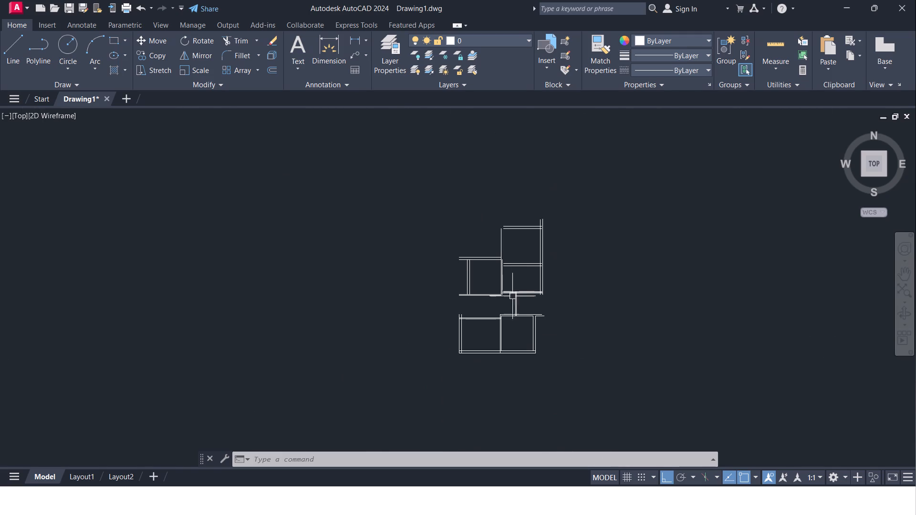
Erase the entire existing floor plan, including all rooms and wall lines.
{"action": "left_click", "coordinate": [393, 196]}
{"action": "left_click", "coordinate": [600, 364]}
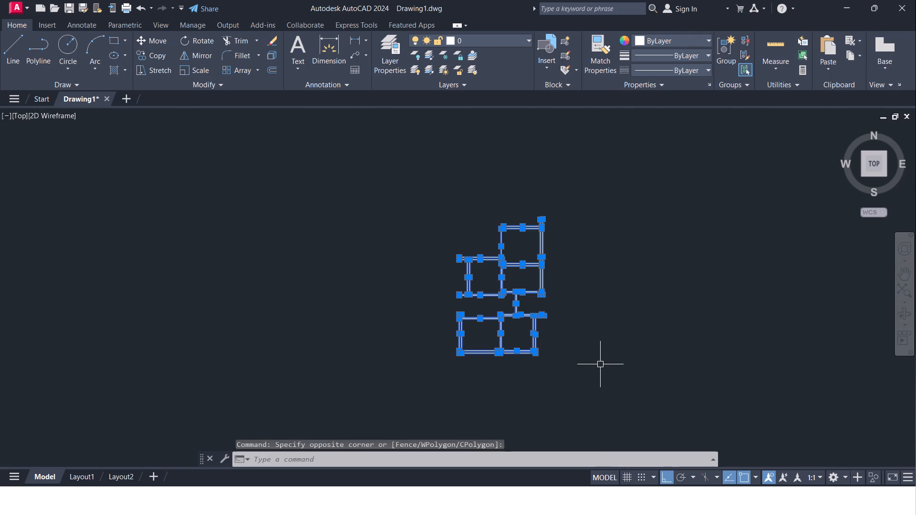
{"action": "key", "text": "Delete"}
Draw a 12' horizontal line in the empty drawing area as the new room's top inner wall line.
{"action": "left_click", "coordinate": [17, 52]}
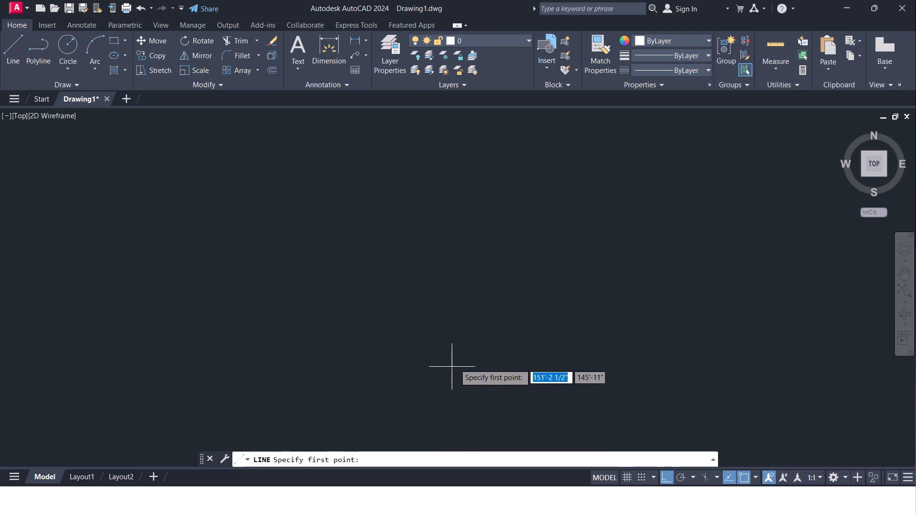
{"action": "left_click", "coordinate": [496, 262]}
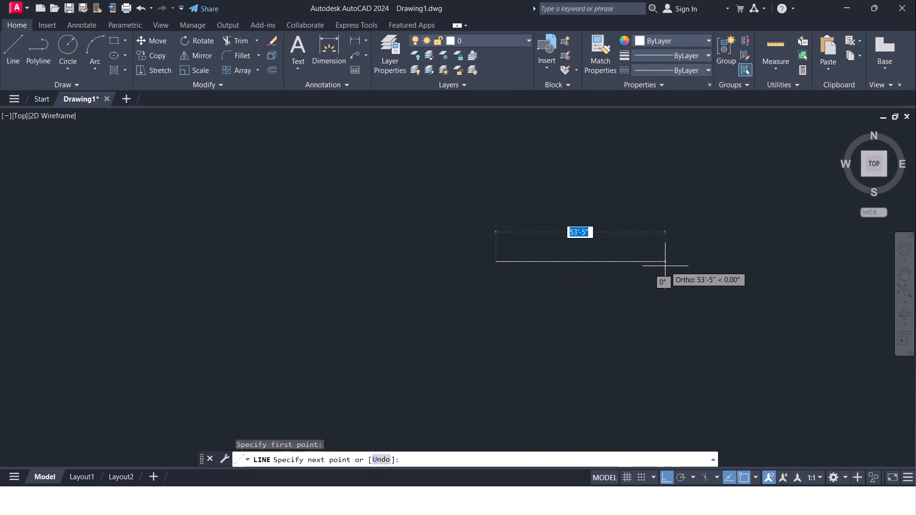
{"action": "type", "text": "12'"}
{"action": "key", "text": "Return"}
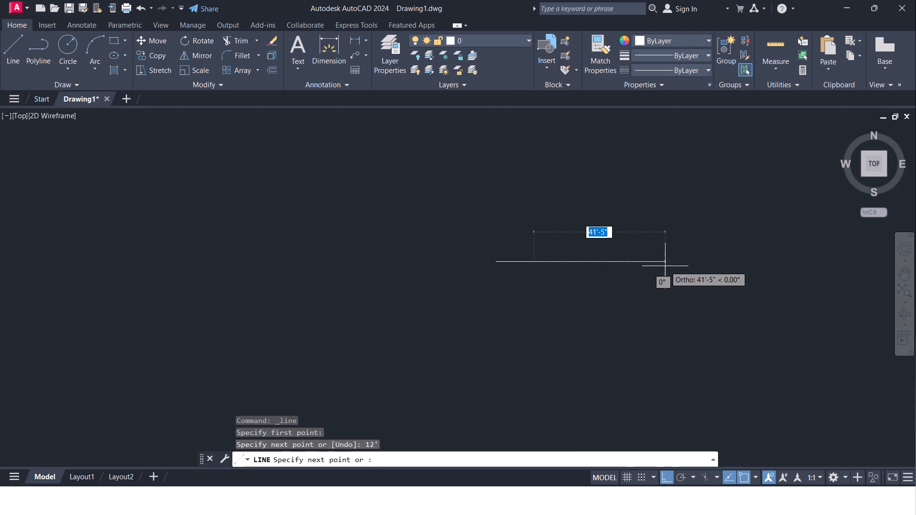
{"action": "key", "text": "Escape"}
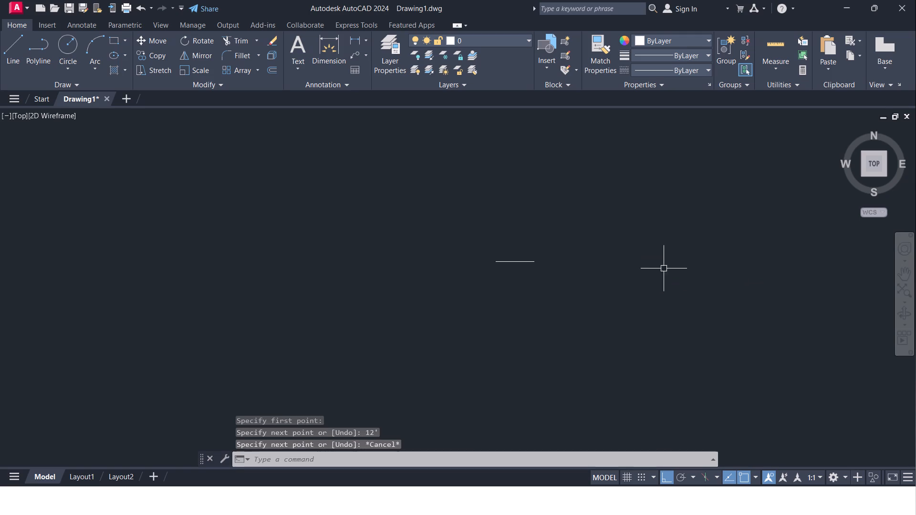
Offset the 12' horizontal line 9" upward to form the room's top wall.
{"action": "scroll", "coordinate": [512, 288], "scroll_direction": "up", "scroll_amount": 1}
{"action": "key", "text": "o"}
{"action": "key", "text": "Return"}
{"action": "key", "text": "9"}
{"action": "key", "text": "shift+quotedbl"}
{"action": "key", "text": "Return"}
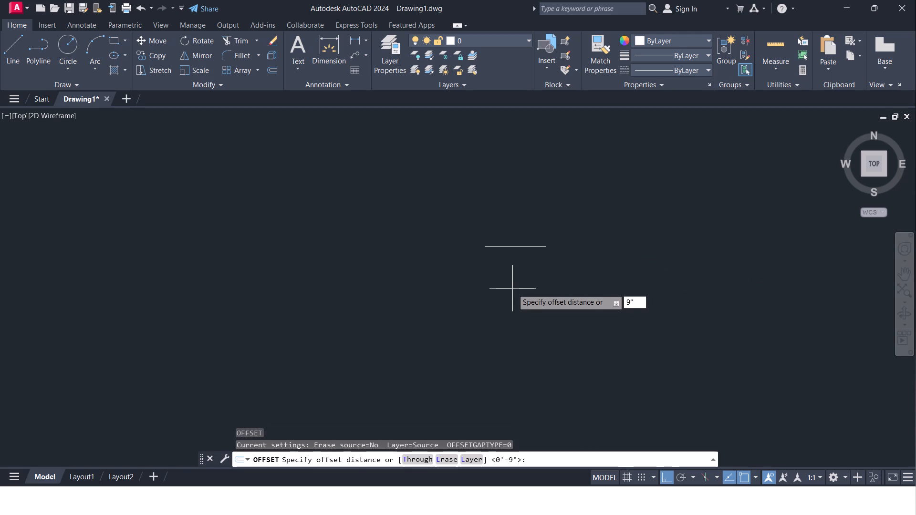
{"action": "left_click", "coordinate": [532, 248]}
{"action": "left_click", "coordinate": [521, 210]}
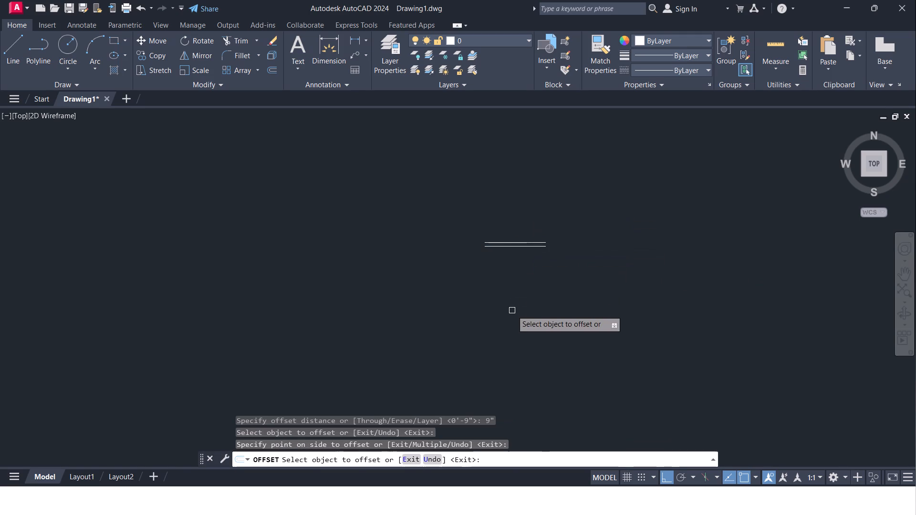
{"action": "scroll", "coordinate": [530, 296], "scroll_direction": "up", "scroll_amount": 2}
{"action": "middle_click_drag", "start_coordinate": [524, 274], "coordinate": [522, 299]}
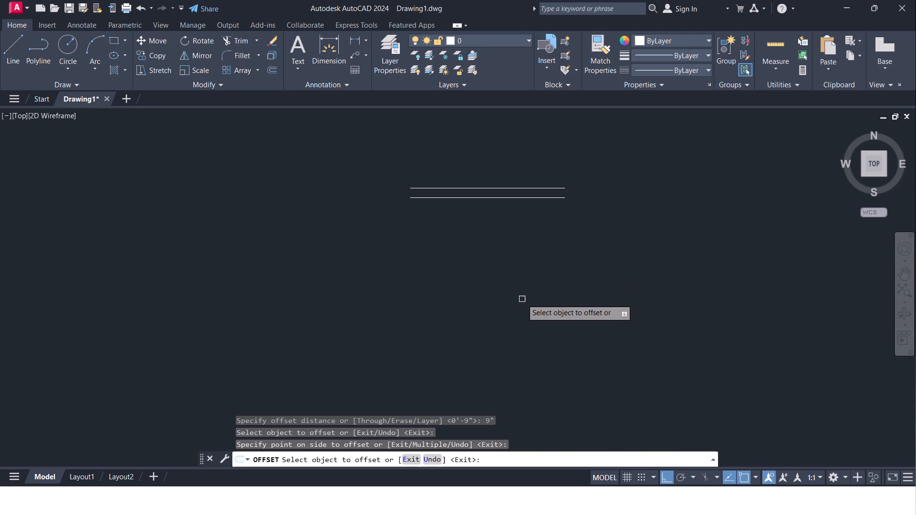
{"action": "key", "text": "Escape"}
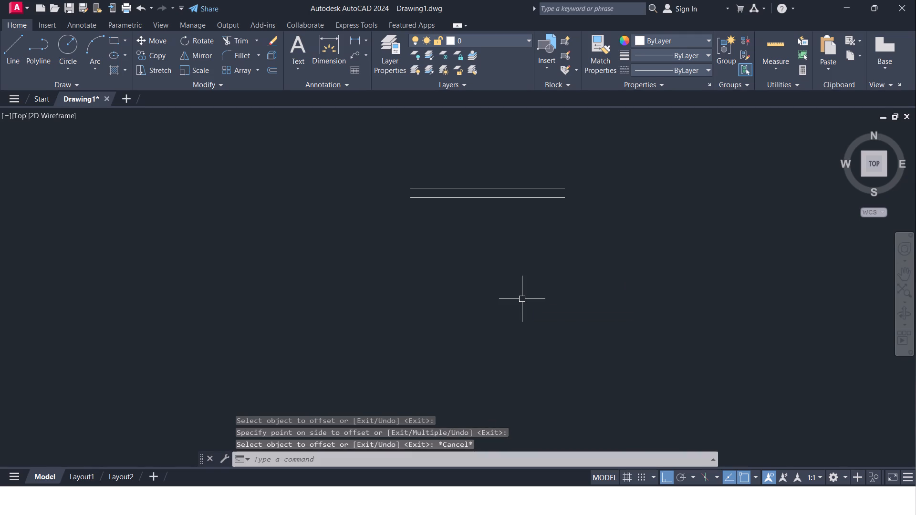
{"action": "key", "text": "Escape"}
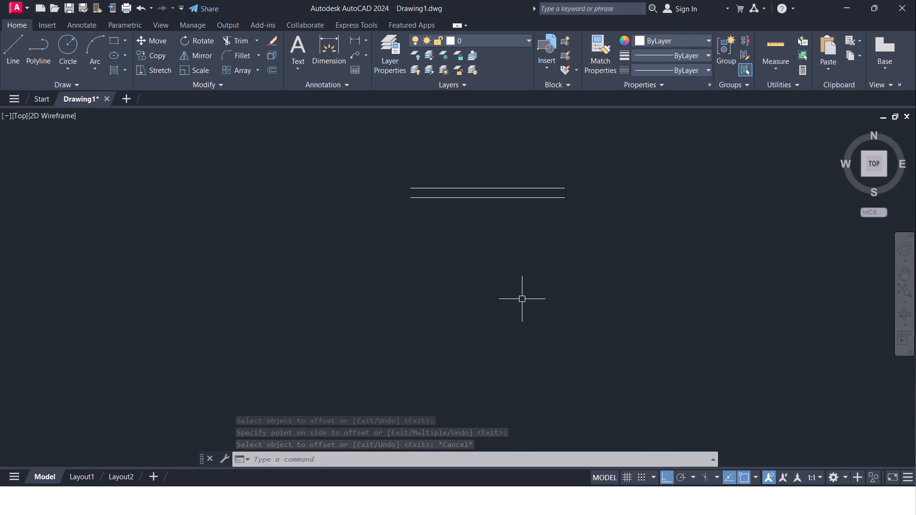
Offset the top wall's inner line 11' downward to set the room's lower edge.
{"action": "key", "text": "o"}
{"action": "key", "text": "Return"}
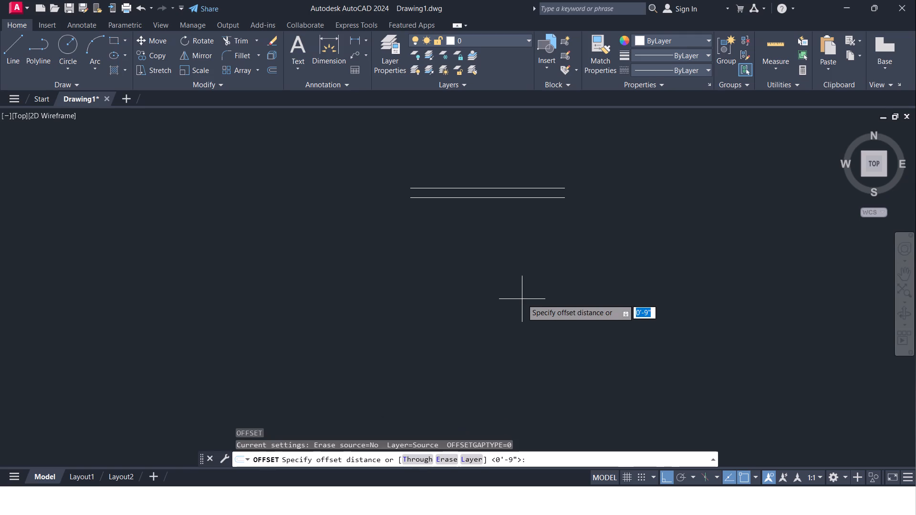
{"action": "type", "text": "11"}
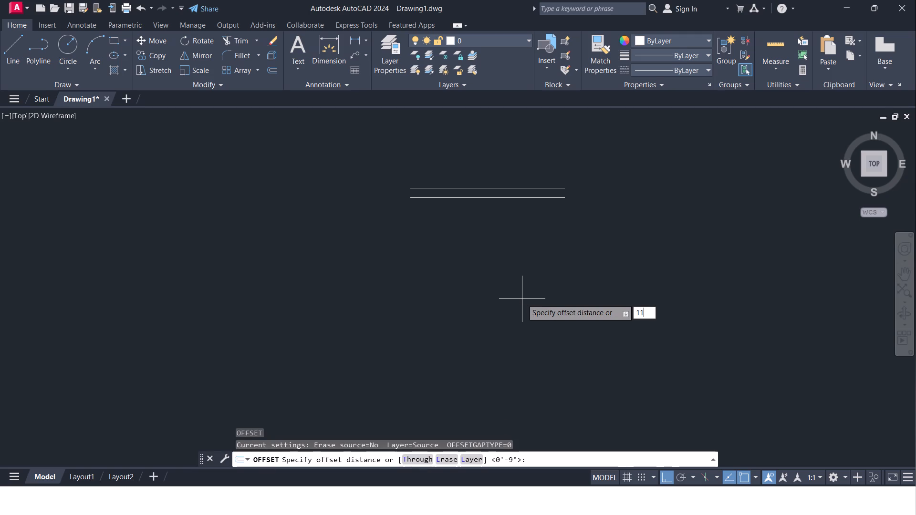
{"action": "key", "text": "apostrophe"}
{"action": "key", "text": "Return"}
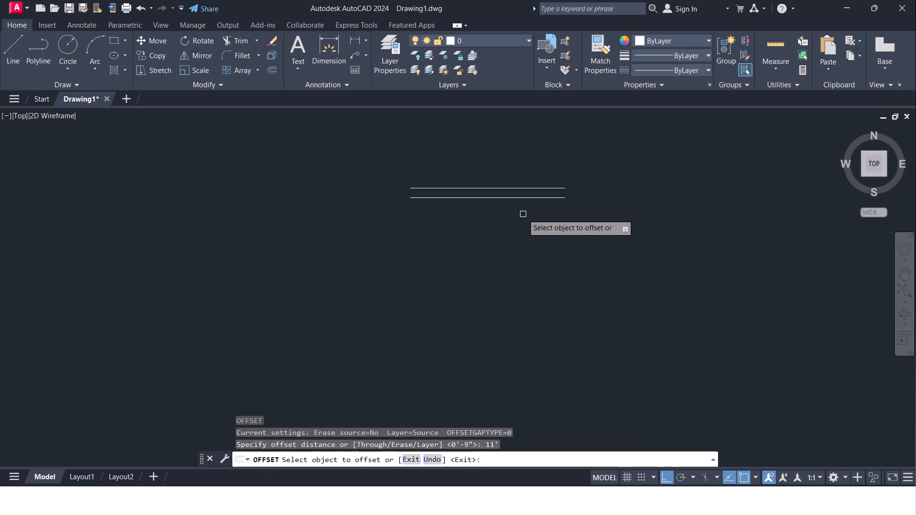
{"action": "left_click", "coordinate": [523, 200]}
{"action": "left_click", "coordinate": [521, 275]}
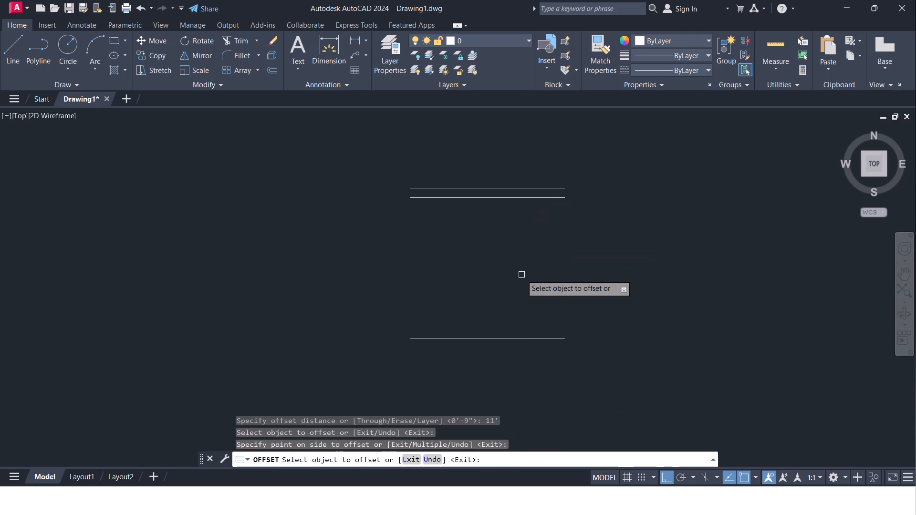
{"action": "key", "text": "Return"}
Offset the room's lower edge line 4" downward to form the bottom partition.
{"action": "key", "text": "Return"}
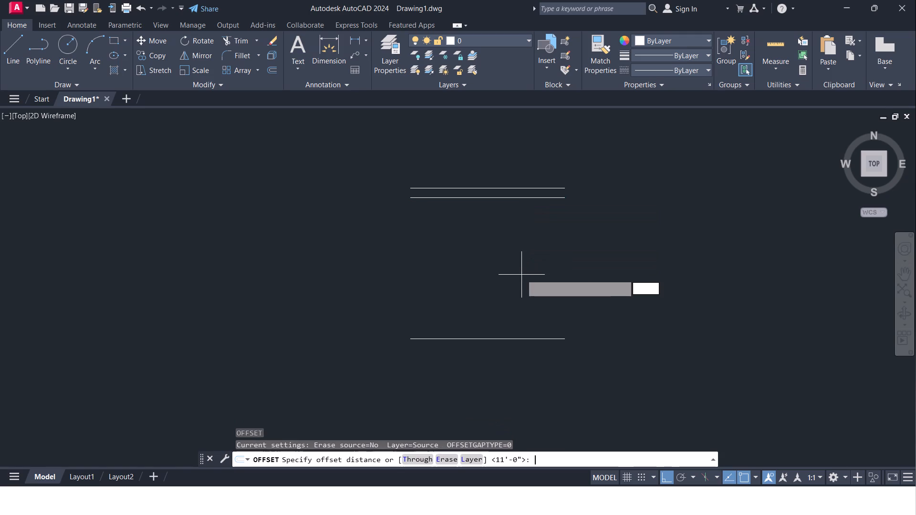
{"action": "key", "text": "4"}
{"action": "key", "text": "shift+quotedbl"}
{"action": "key", "text": "Return"}
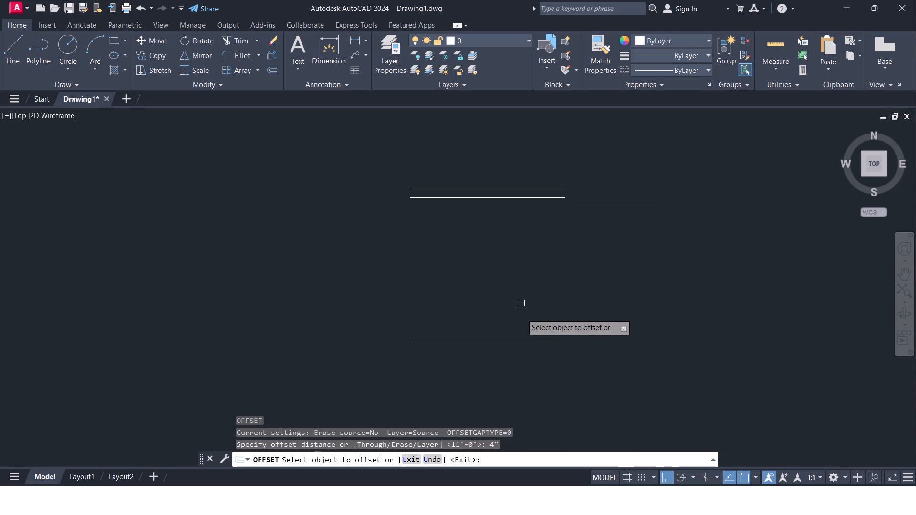
{"action": "left_click", "coordinate": [523, 339]}
{"action": "left_click", "coordinate": [527, 382]}
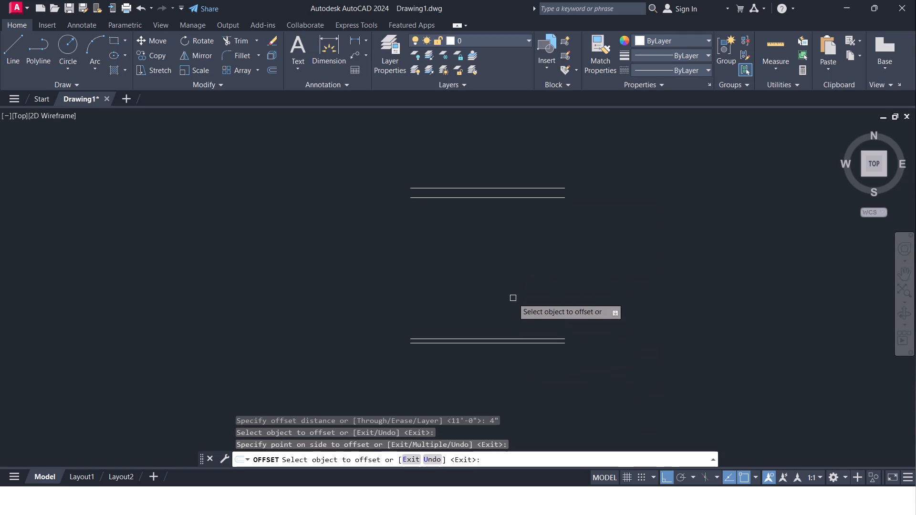
{"action": "middle_click", "coordinate": [513, 298]}
{"action": "key", "text": "Escape"}
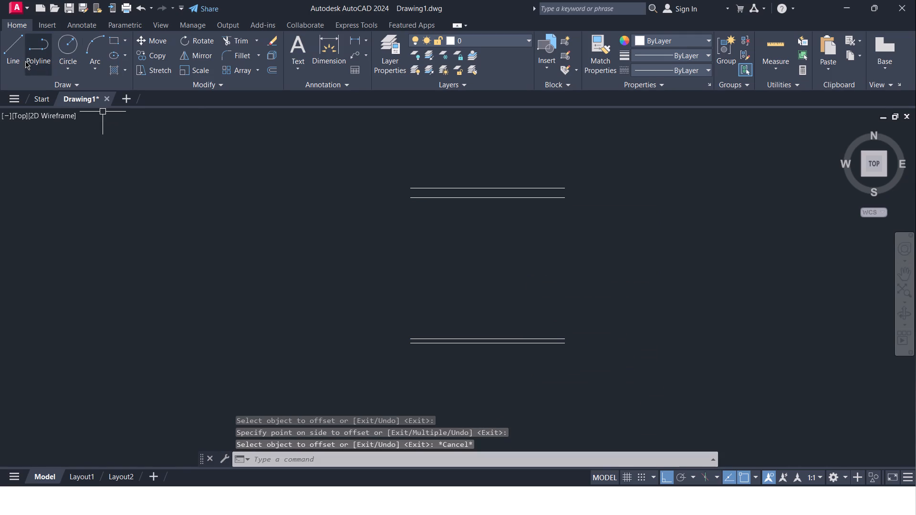
Draw the room's left side line between the left ends of the top wall's inner line and the partition's upper line.
{"action": "left_click", "coordinate": [10, 54]}
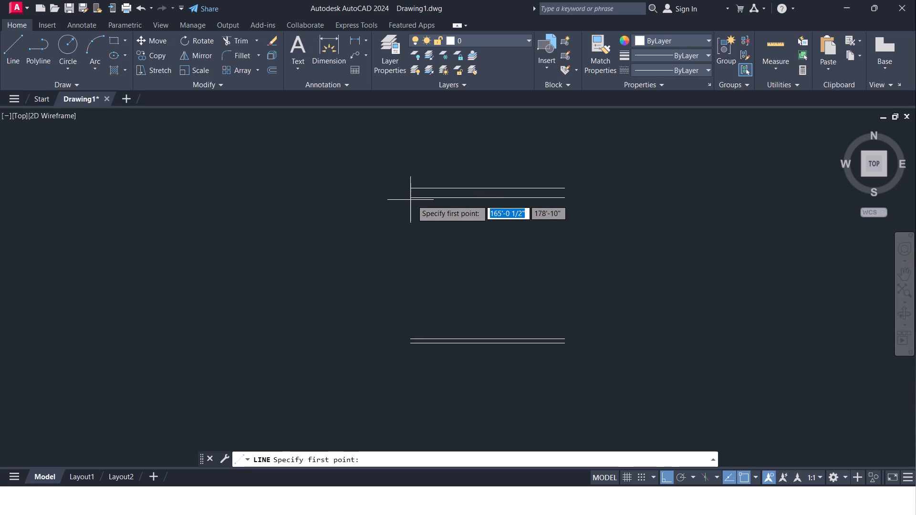
{"action": "left_click", "coordinate": [412, 200]}
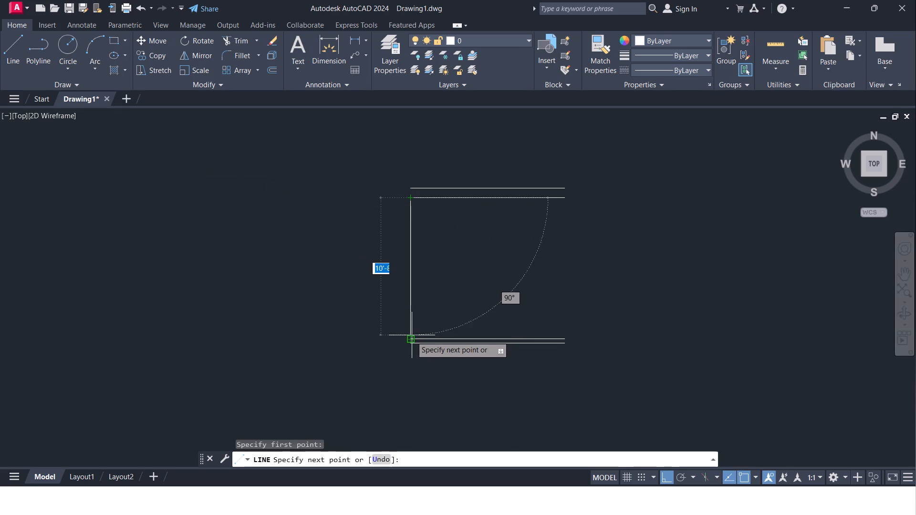
{"action": "left_click", "coordinate": [411, 336]}
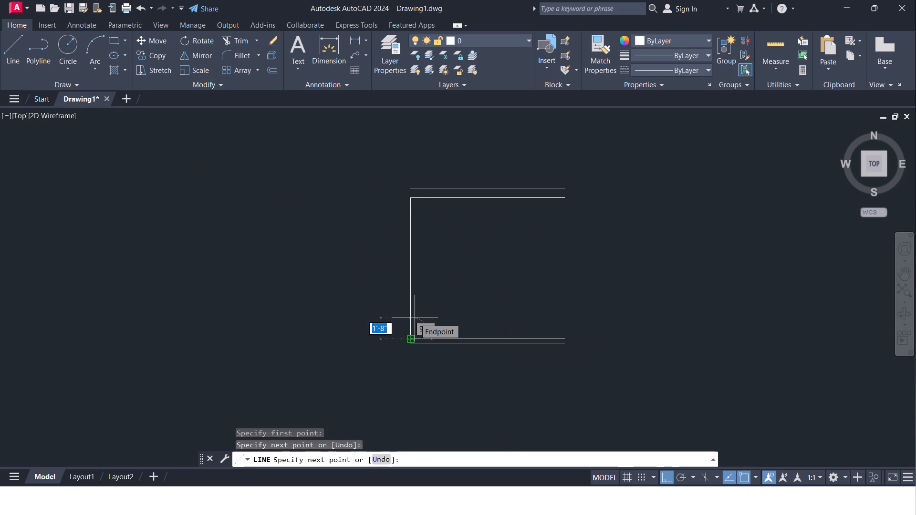
{"action": "key", "text": "Escape"}
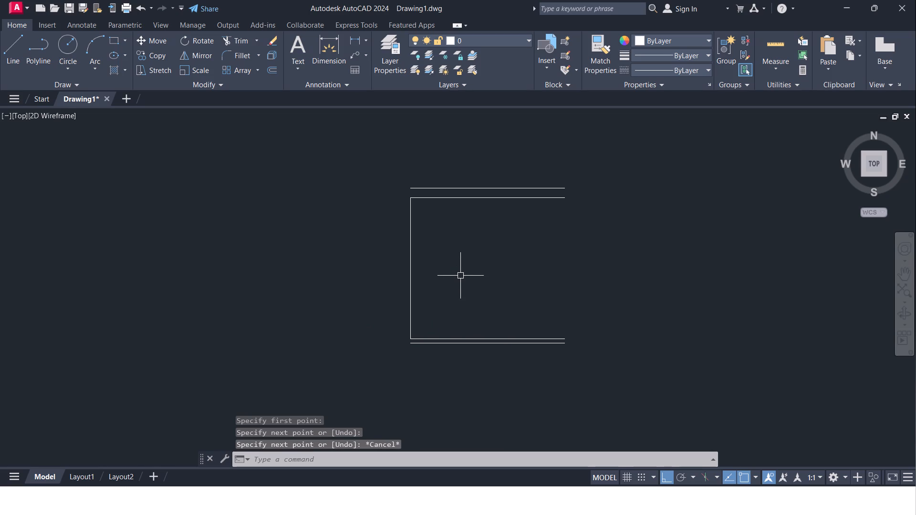
Offset the top wall's inner line 3' downward across the room.
{"action": "key", "text": "o"}
{"action": "key", "text": "Return"}
{"action": "type", "text": "3'"}
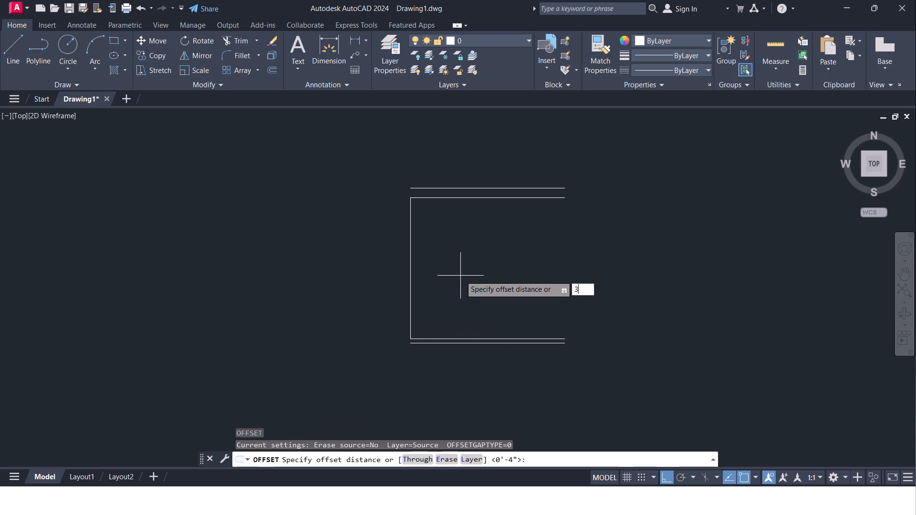
{"action": "key", "text": "Return"}
{"action": "left_click", "coordinate": [452, 198]}
{"action": "left_click", "coordinate": [452, 277]}
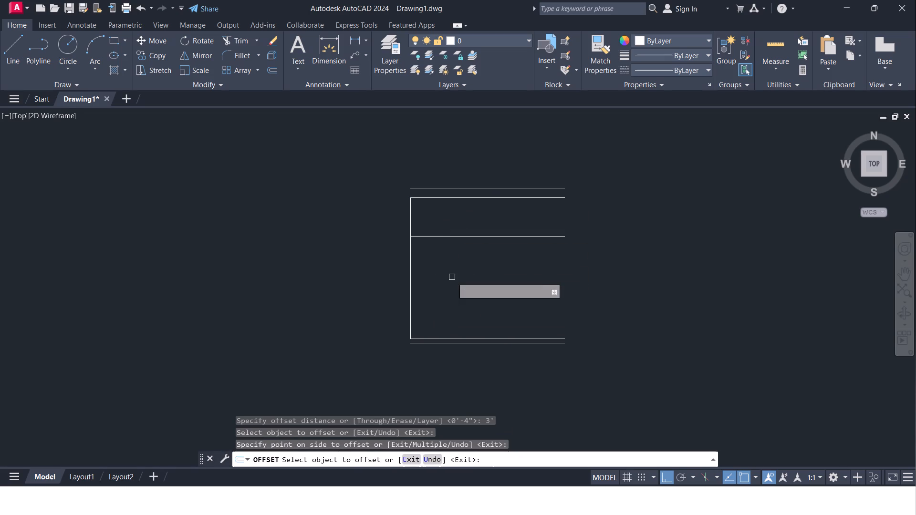
{"action": "key", "text": "Escape"}
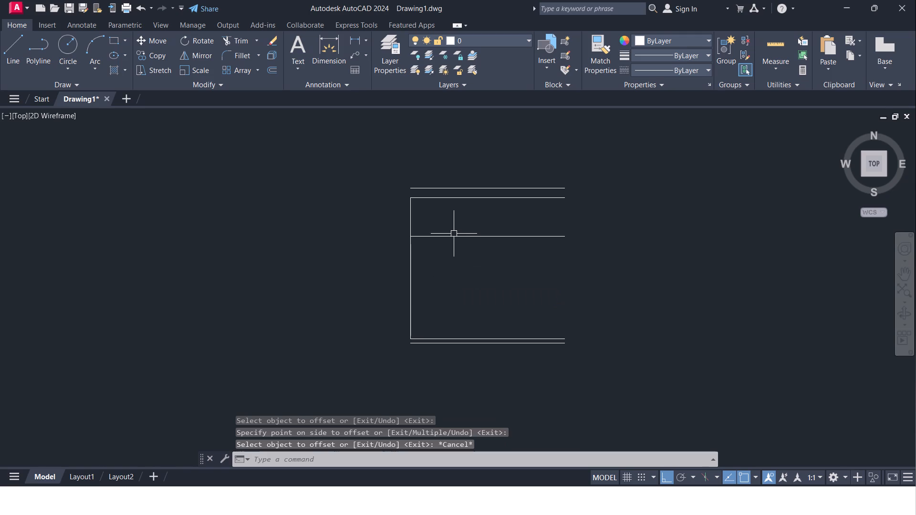
Stretch the left end of the horizontal line 3' below the top wall far leftward, well beyond the room's left side.
{"action": "left_click", "coordinate": [454, 234]}
{"action": "left_click", "coordinate": [410, 237]}
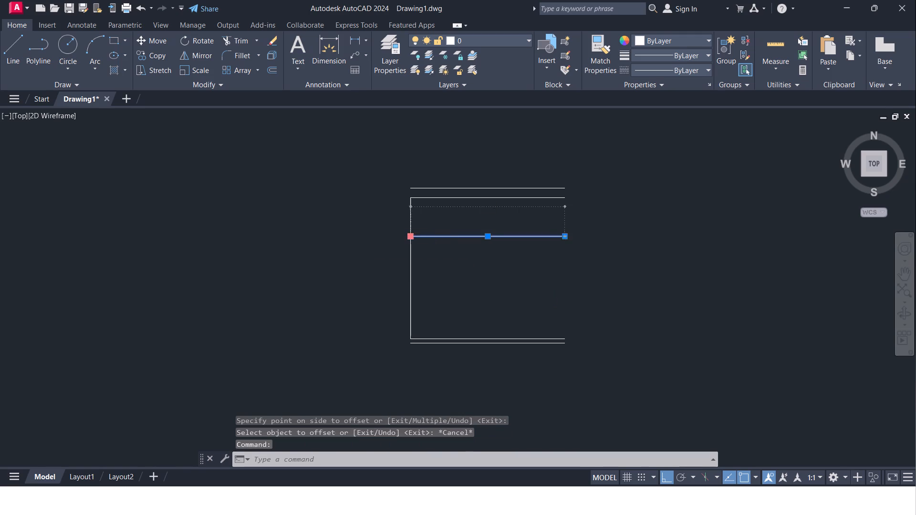
{"action": "left_click", "coordinate": [197, 248]}
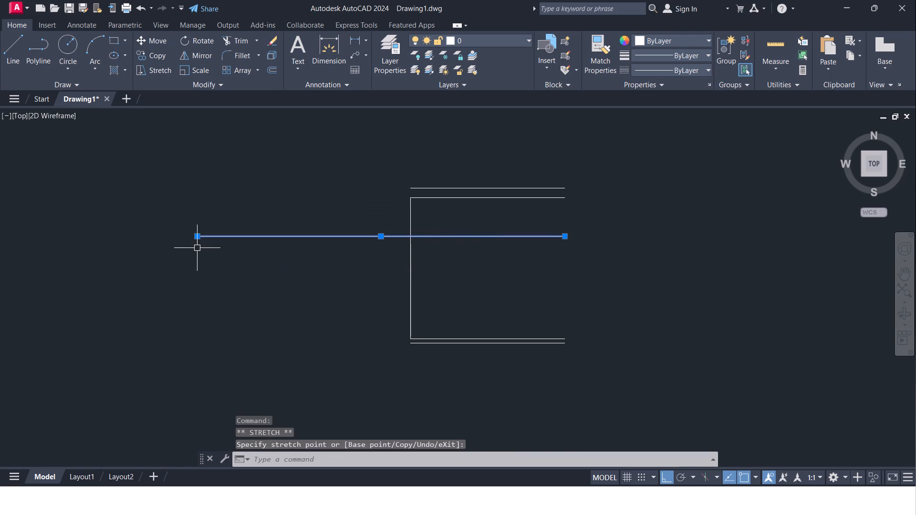
{"action": "key", "text": "Escape"}
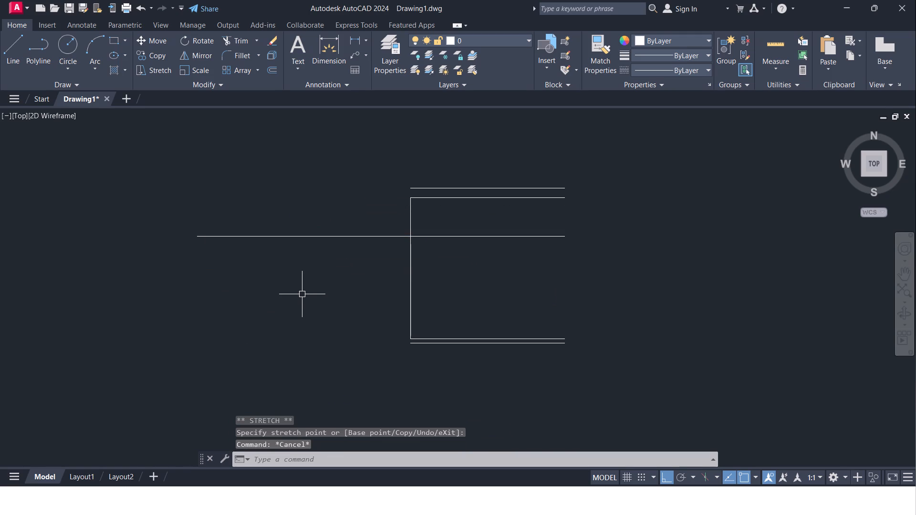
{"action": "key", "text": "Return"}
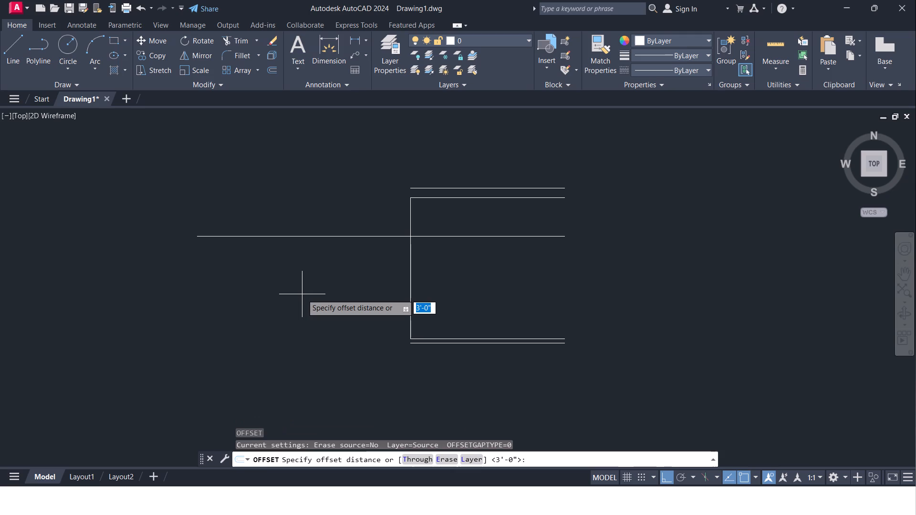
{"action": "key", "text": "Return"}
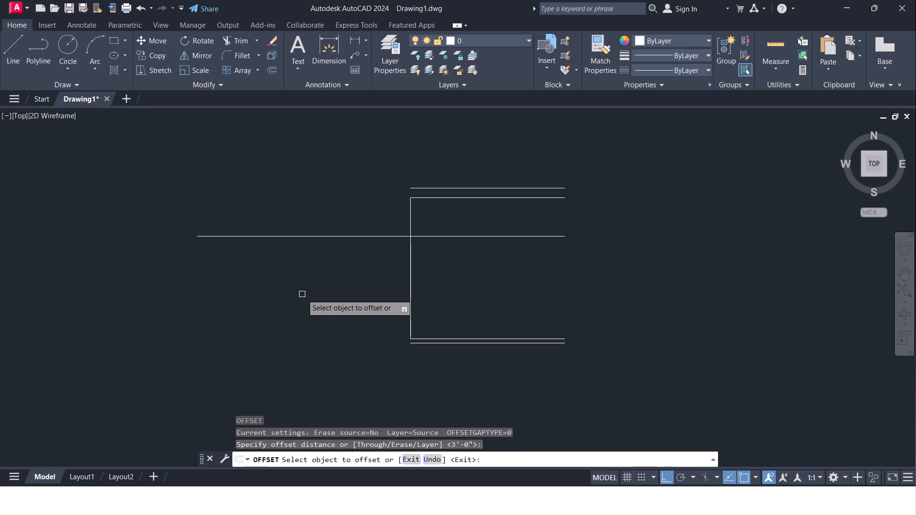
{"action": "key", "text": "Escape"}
Offset the room's left side line 9" outward to the left to form the left wall.
{"action": "key", "text": "o"}
{"action": "key", "text": "Return"}
{"action": "key", "text": "9"}
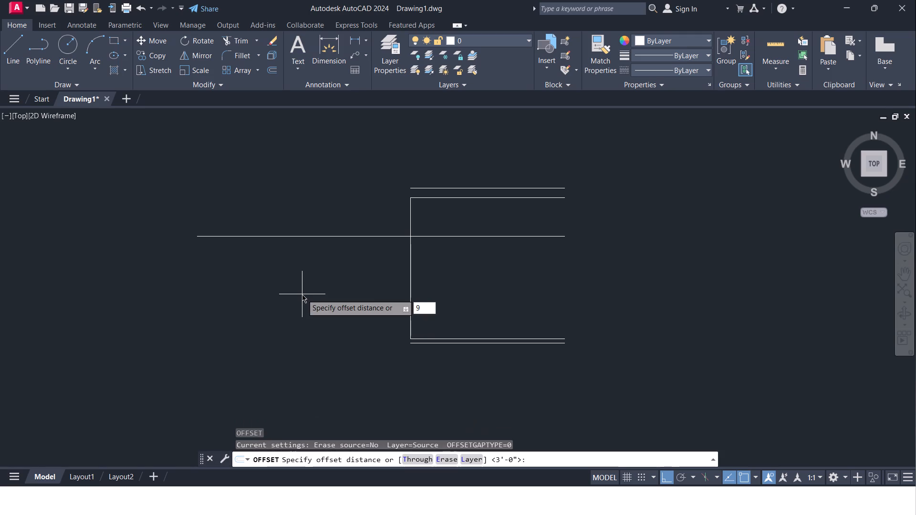
{"action": "key", "text": "shift+quotedbl"}
{"action": "key", "text": "Return"}
{"action": "left_click", "coordinate": [410, 212]}
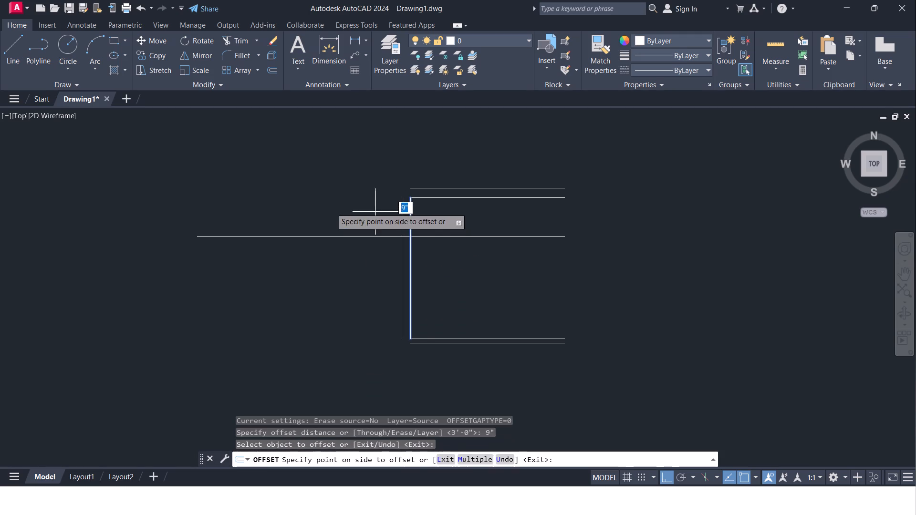
{"action": "left_click", "coordinate": [298, 206]}
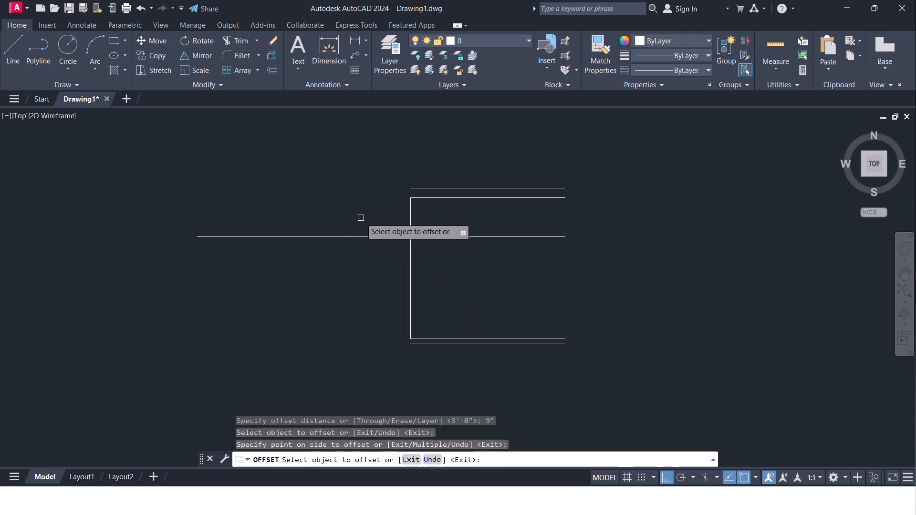
{"action": "key", "text": "Escape"}
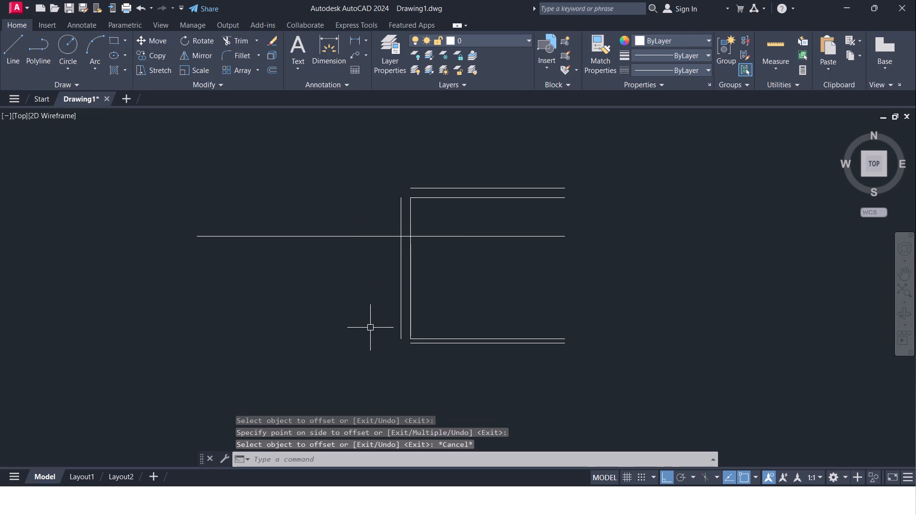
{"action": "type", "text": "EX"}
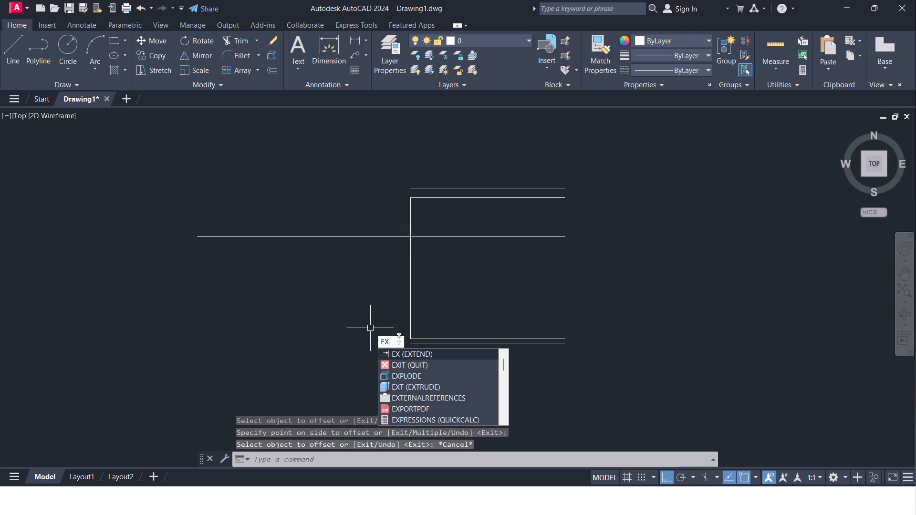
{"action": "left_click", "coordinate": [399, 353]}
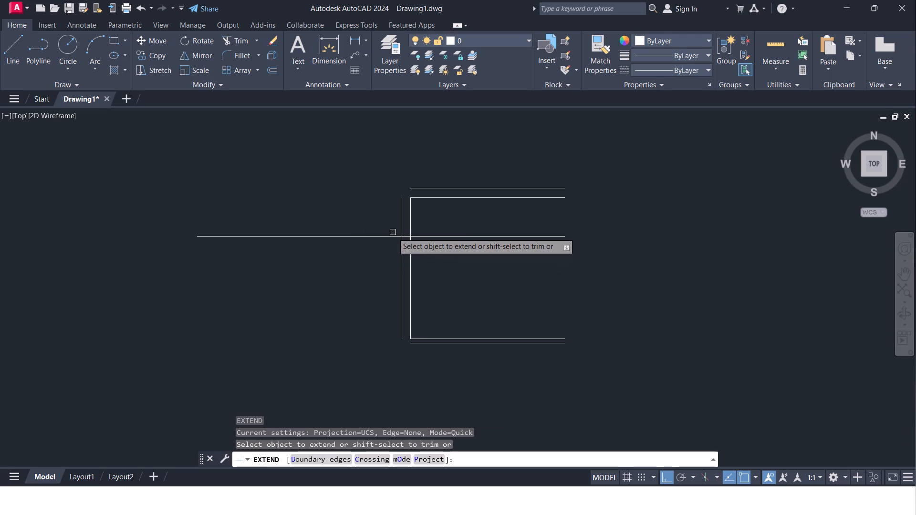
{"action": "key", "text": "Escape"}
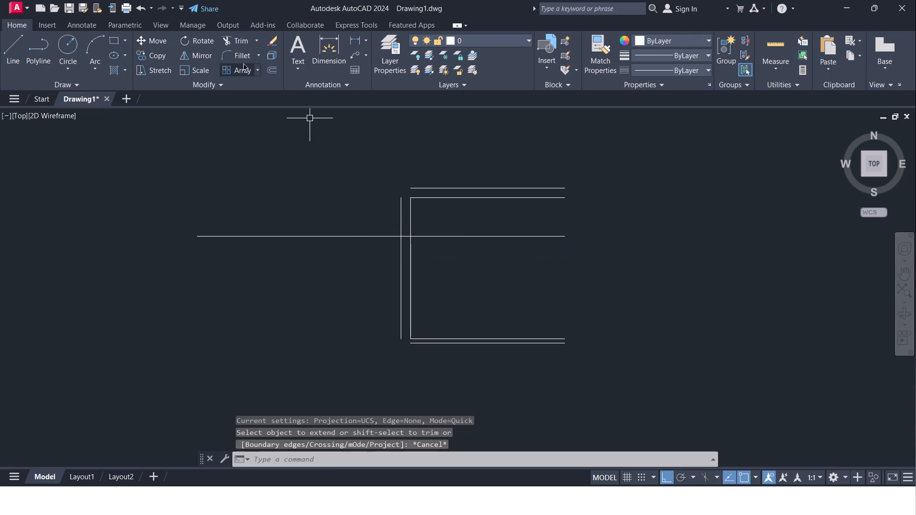
Fillet the top wall's outer line with the left wall's outer line to close the room's upper-left outer corner.
{"action": "left_click", "coordinate": [241, 58]}
{"action": "left_click", "coordinate": [418, 185]}
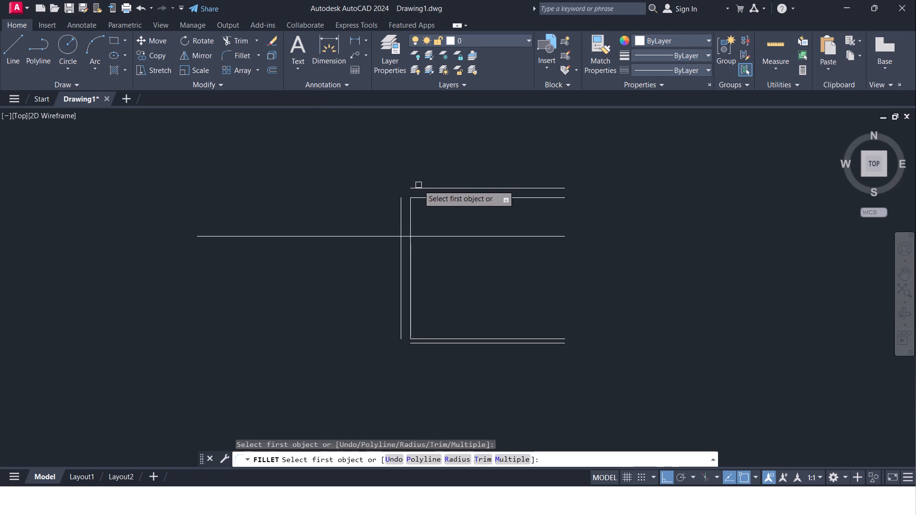
{"action": "left_click", "coordinate": [416, 190]}
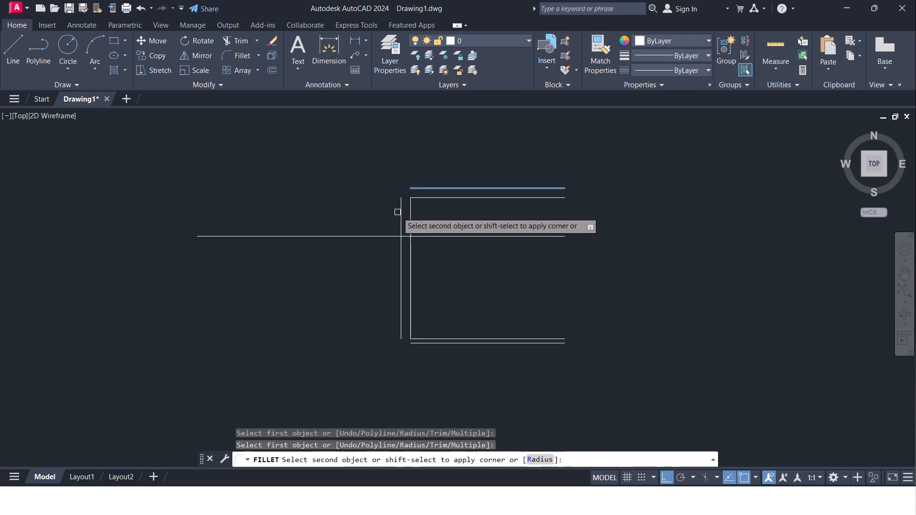
{"action": "left_click", "coordinate": [400, 209]}
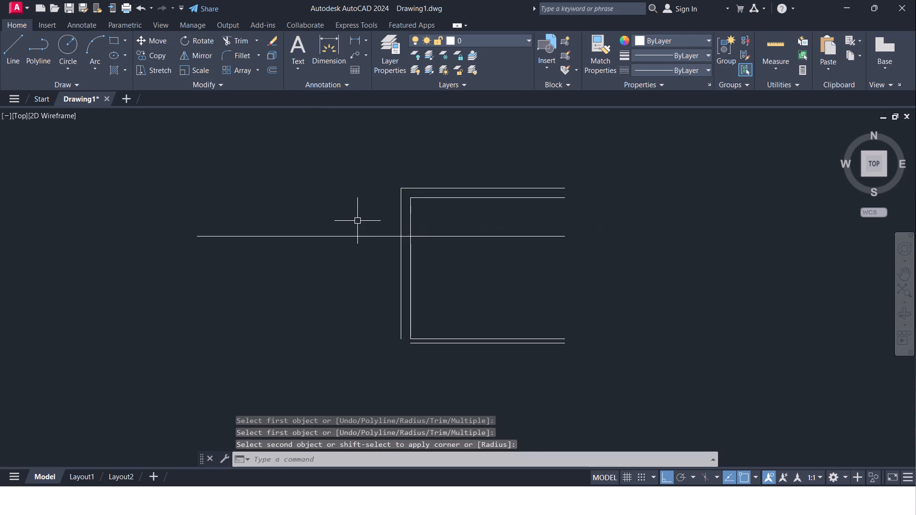
Trim the horizontal line 3' below the top wall inside the room and across the left wall, keeping only its part outside.
{"action": "middle_click_drag", "start_coordinate": [357, 221], "coordinate": [408, 246]}
{"action": "scroll", "coordinate": [413, 254], "scroll_direction": "up", "scroll_amount": 1}
{"action": "middle_click_drag", "start_coordinate": [412, 253], "coordinate": [384, 234]}
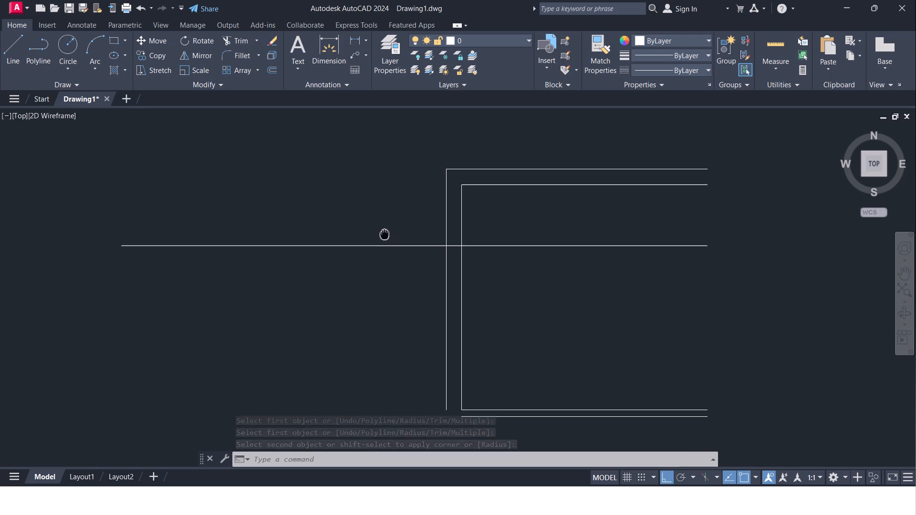
{"action": "middle_click_drag", "start_coordinate": [384, 234], "coordinate": [383, 233]}
{"action": "key", "text": "Escape"}
{"action": "type", "text": "TR"}
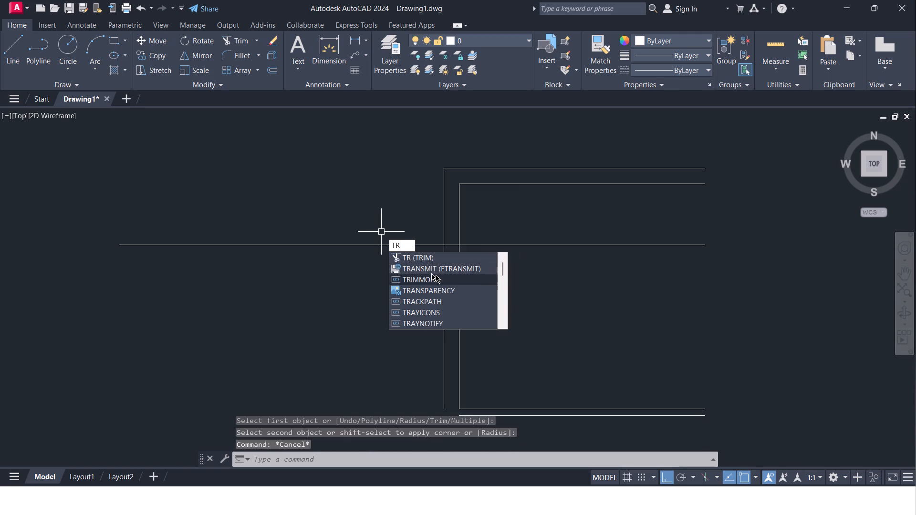
{"action": "left_click", "coordinate": [437, 258]}
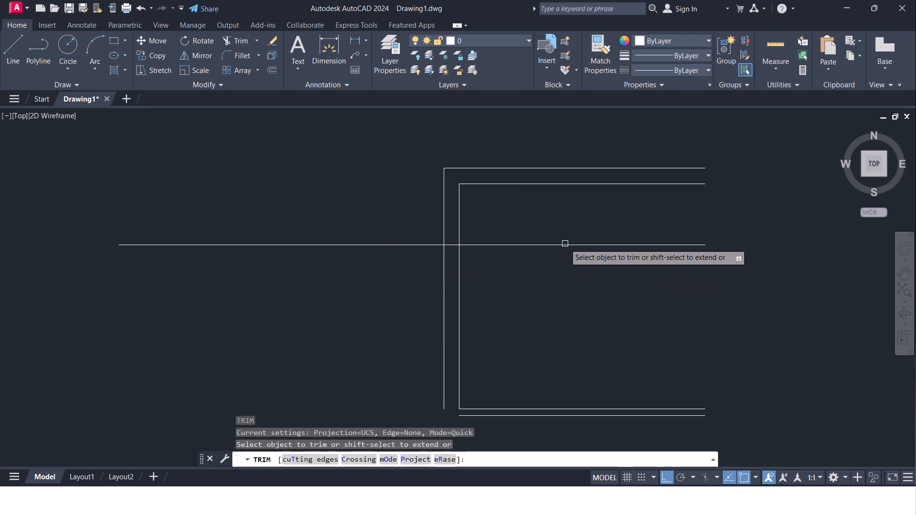
{"action": "left_click", "coordinate": [565, 243]}
{"action": "left_click", "coordinate": [452, 247]}
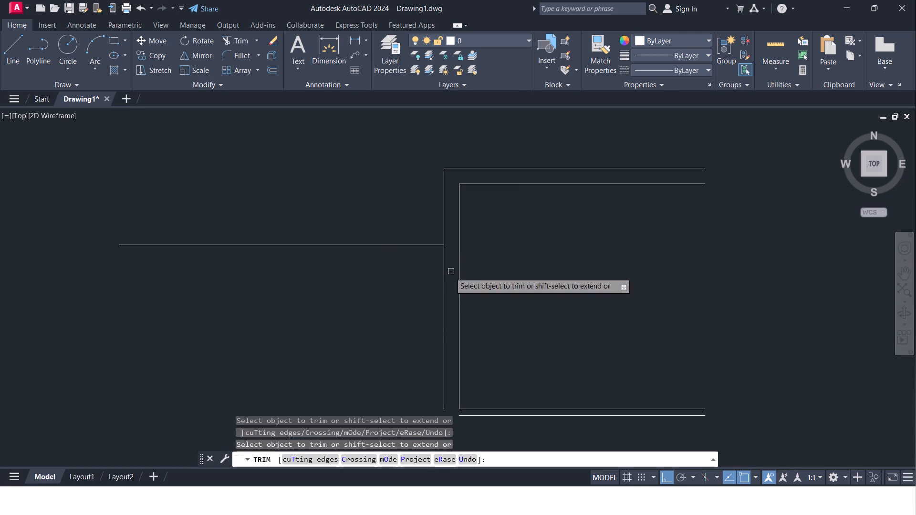
{"action": "middle_click_drag", "start_coordinate": [421, 278], "coordinate": [522, 255]}
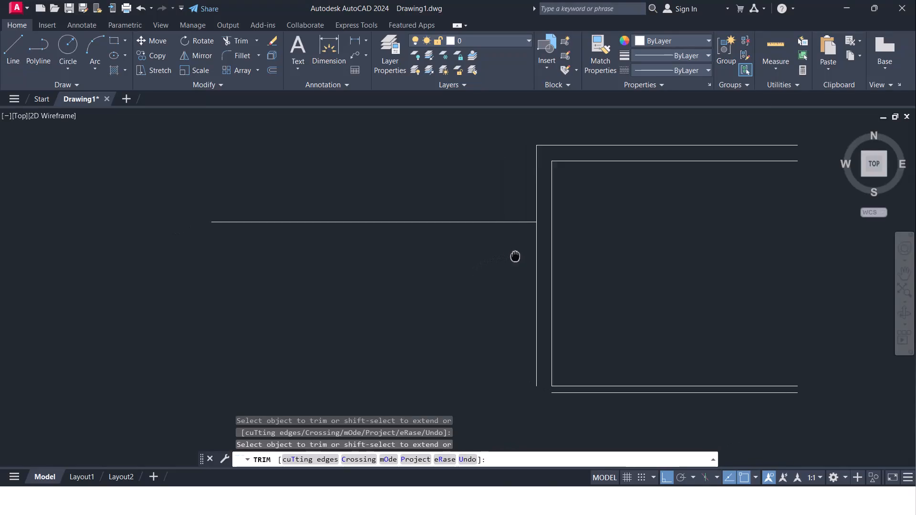
{"action": "middle_click_drag", "start_coordinate": [522, 255], "coordinate": [531, 254]}
{"action": "key", "text": "Escape"}
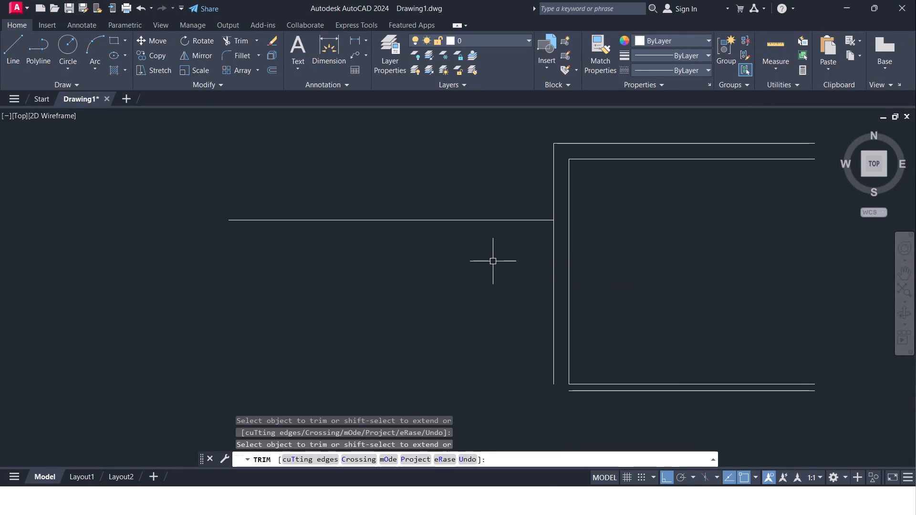
Offset the horizontal line outside the left wall 11' downward.
{"action": "key", "text": "o"}
{"action": "key", "text": "Return"}
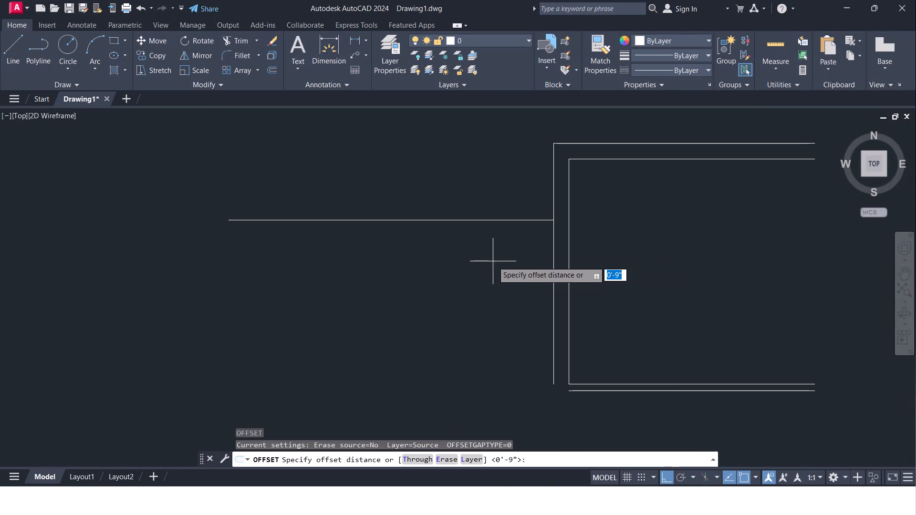
{"action": "type", "text": "11'"}
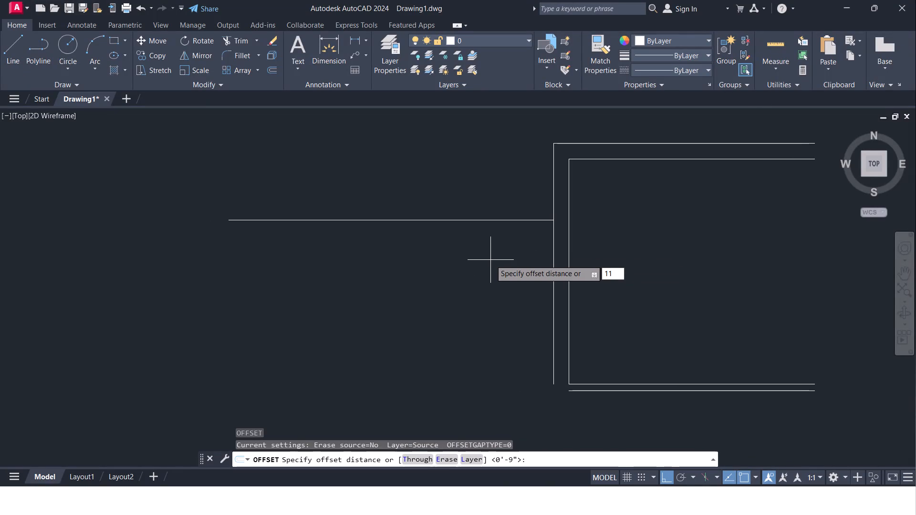
{"action": "key", "text": "Return"}
{"action": "left_click", "coordinate": [487, 222]}
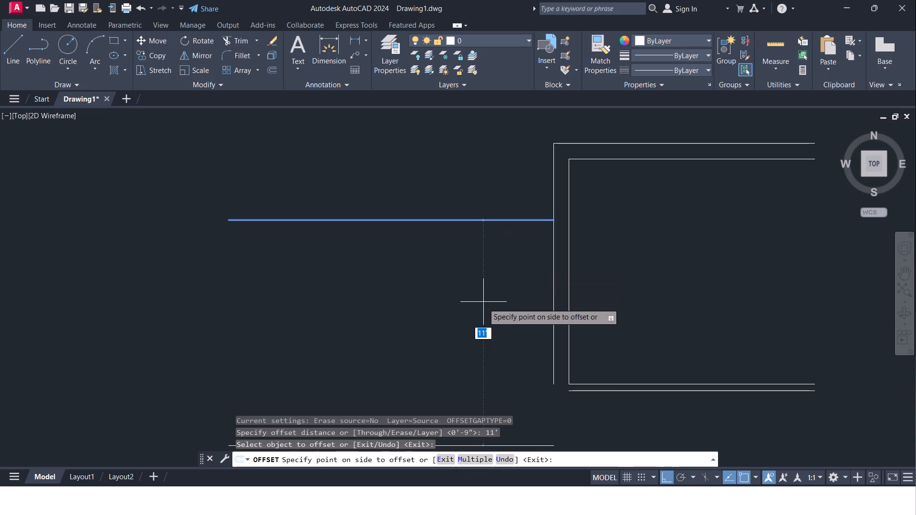
{"action": "left_click", "coordinate": [484, 322]}
{"action": "middle_click_drag", "start_coordinate": [484, 322], "coordinate": [527, 261]}
{"action": "scroll", "coordinate": [527, 261], "scroll_direction": "down", "scroll_amount": 1}
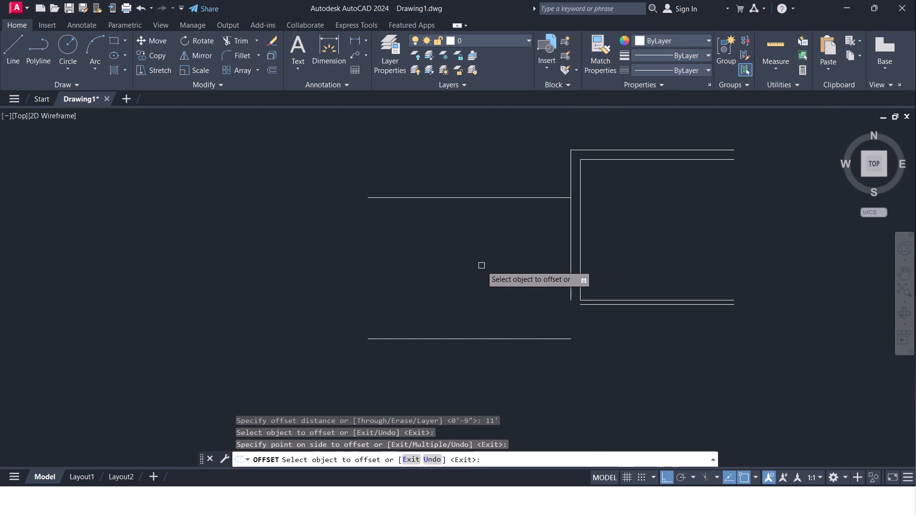
{"action": "key", "text": "Escape"}
Offset the left wall's outer line 10' to the left across the horizontal line.
{"action": "key", "text": "o"}
{"action": "key", "text": "Return"}
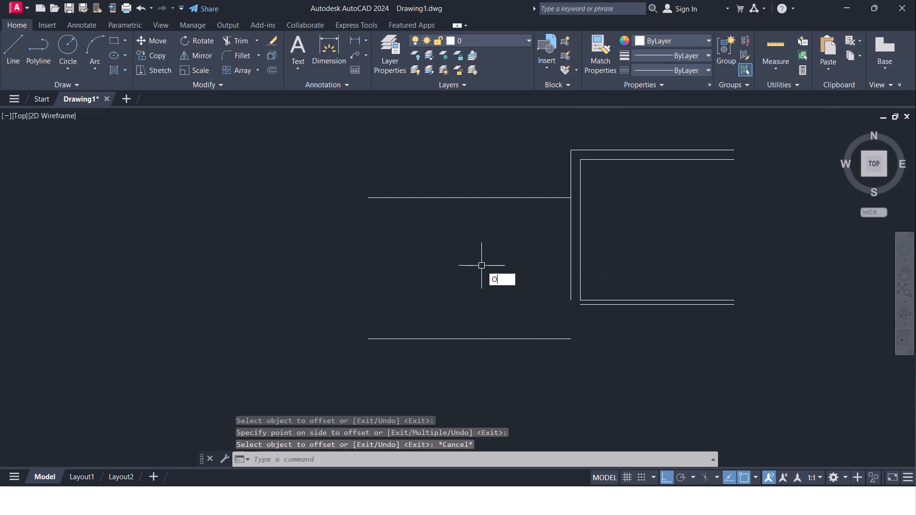
{"action": "type", "text": "10'"}
{"action": "key", "text": "Return"}
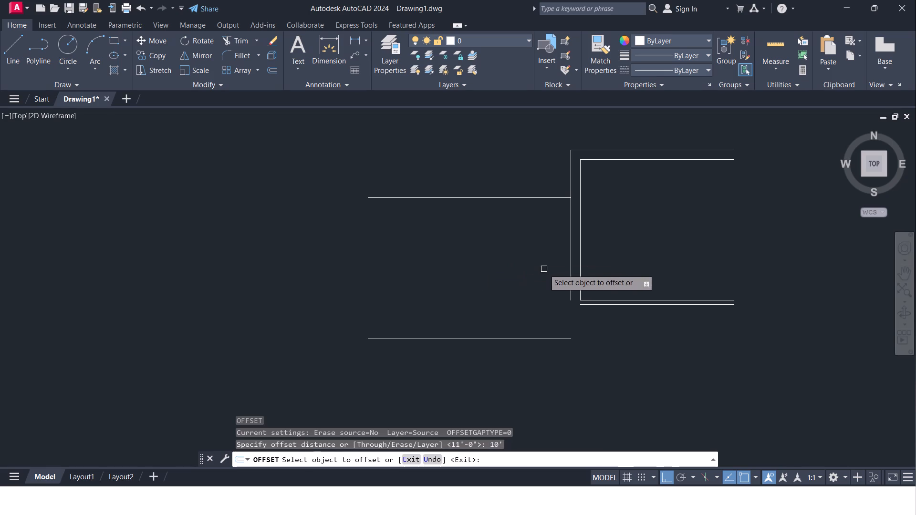
{"action": "left_click", "coordinate": [569, 276]}
{"action": "left_click", "coordinate": [486, 273]}
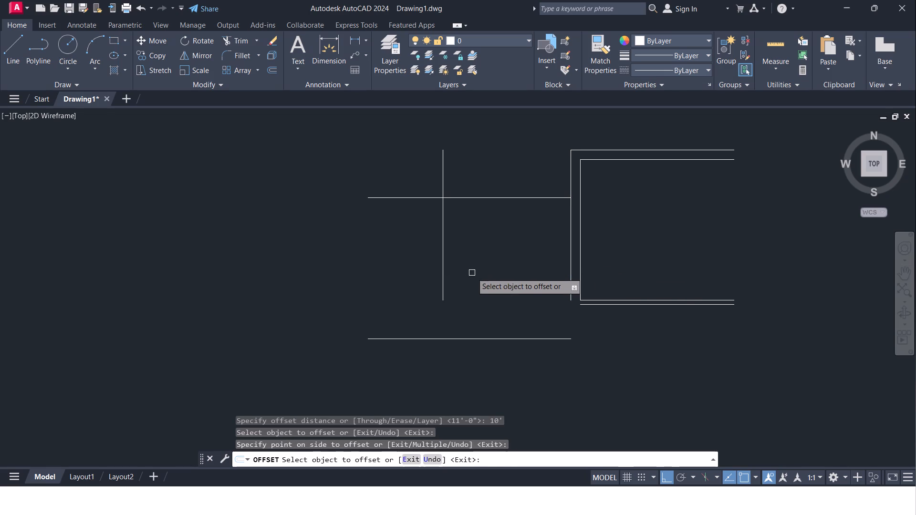
{"action": "key", "text": "Escape"}
Extend the vertical line 10' left of the wall down to the lower horizontal line.
{"action": "type", "text": "EX"}
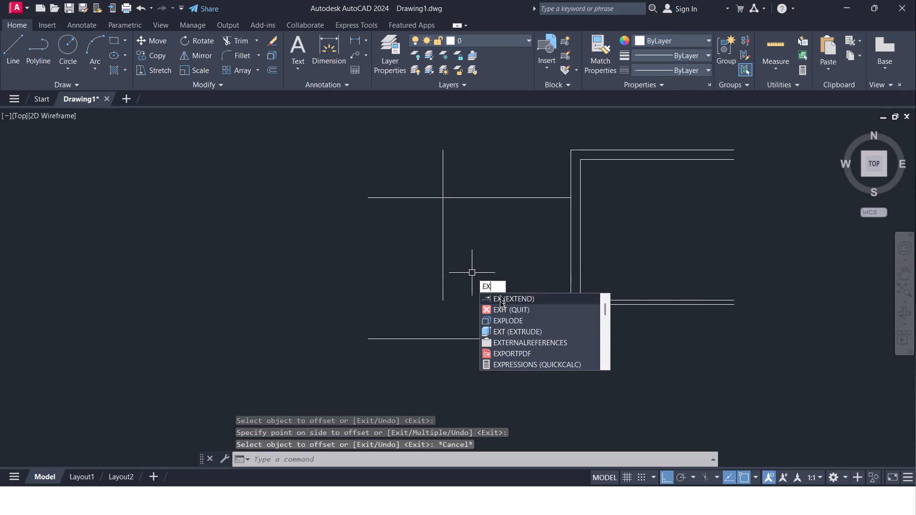
{"action": "left_click", "coordinate": [499, 297]}
{"action": "left_click", "coordinate": [444, 280]}
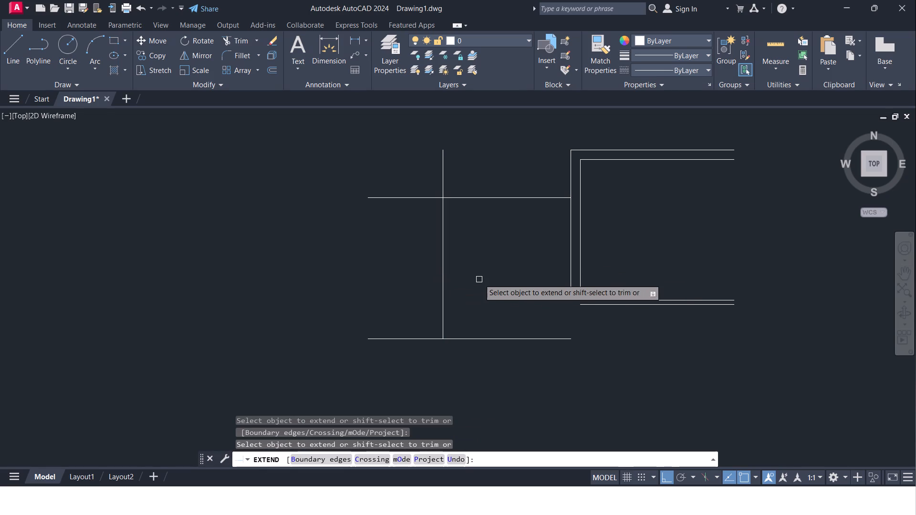
{"action": "key", "text": "Escape"}
Trim the second room's overhangs: the vertical line above the upper horizontal and both horizontals left of the vertical.
{"action": "key", "text": "t"}
{"action": "key", "text": "r"}
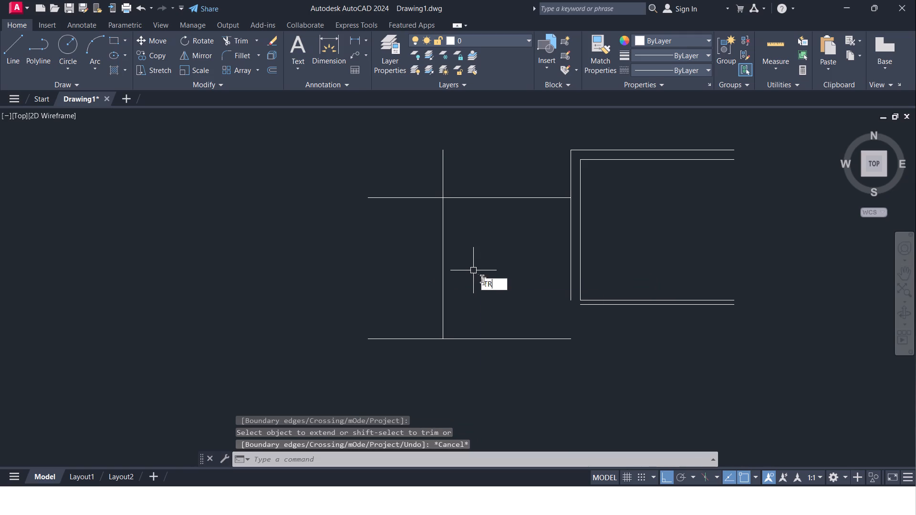
{"action": "left_click", "coordinate": [488, 293]}
{"action": "left_click", "coordinate": [442, 187]}
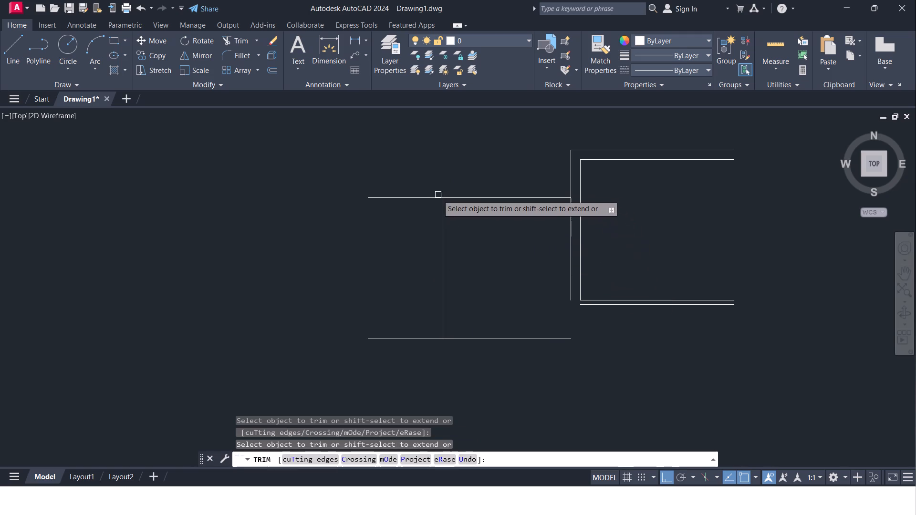
{"action": "left_click", "coordinate": [437, 196]}
{"action": "left_click", "coordinate": [430, 336]}
{"action": "middle_click_drag", "start_coordinate": [425, 301], "coordinate": [422, 305]}
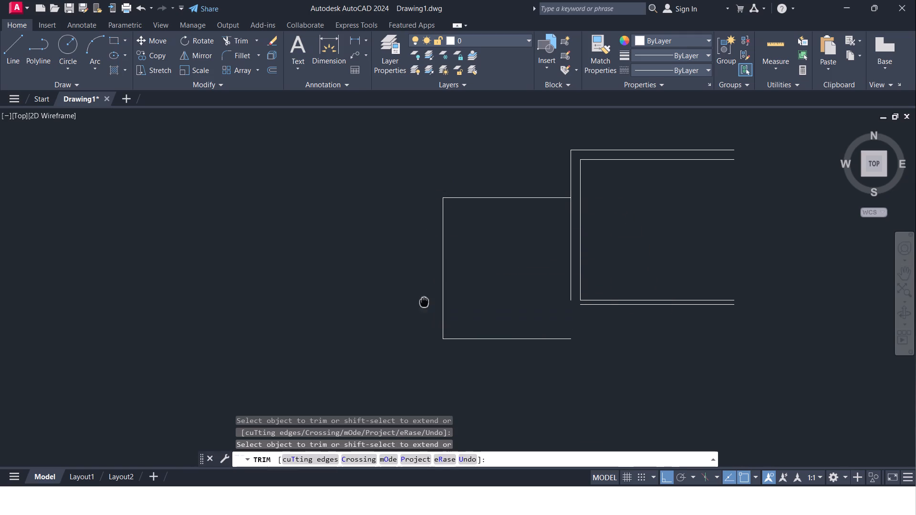
{"action": "middle_click_drag", "start_coordinate": [422, 305], "coordinate": [402, 336]}
{"action": "key", "text": "Escape"}
Offset the second room's top line 9" upward and its left line 9" leftward to form the walls.
{"action": "key", "text": "o"}
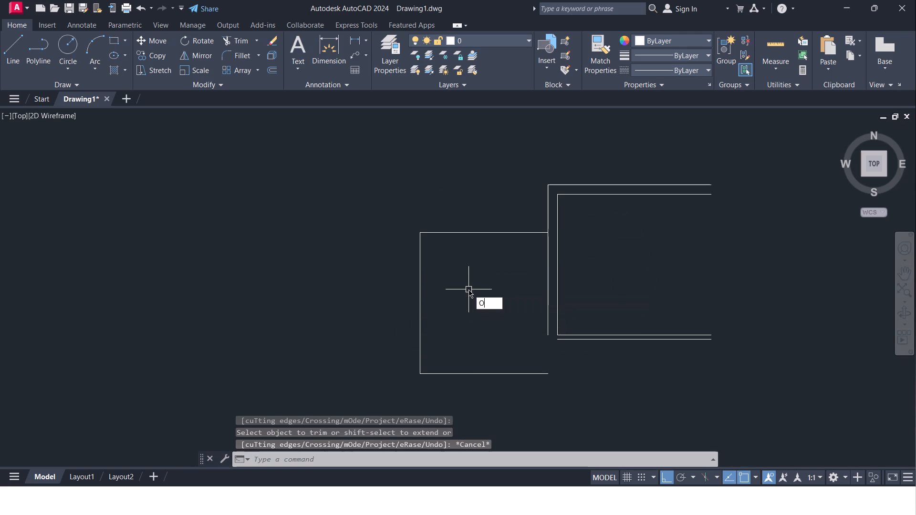
{"action": "key", "text": "Return"}
{"action": "key", "text": "9"}
{"action": "key", "text": "shift+quotedbl"}
{"action": "key", "text": "Return"}
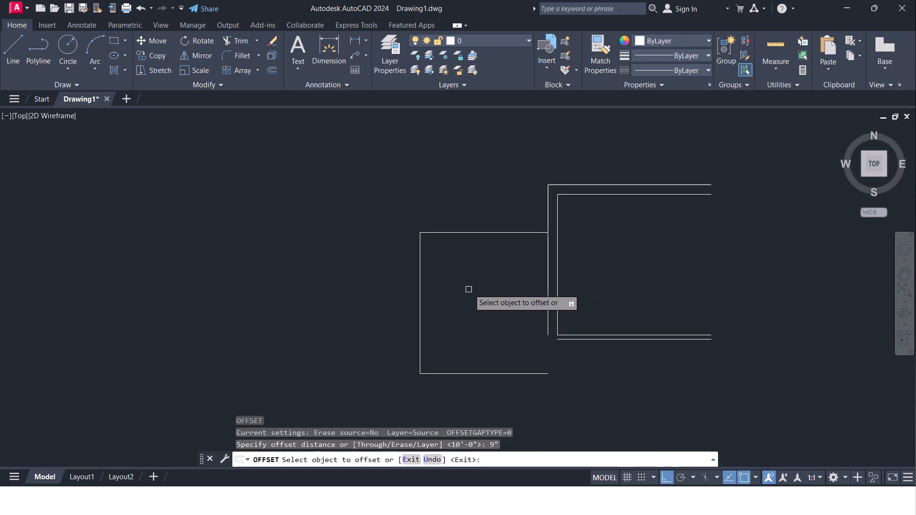
{"action": "left_click", "coordinate": [485, 232]}
{"action": "left_click", "coordinate": [481, 211]}
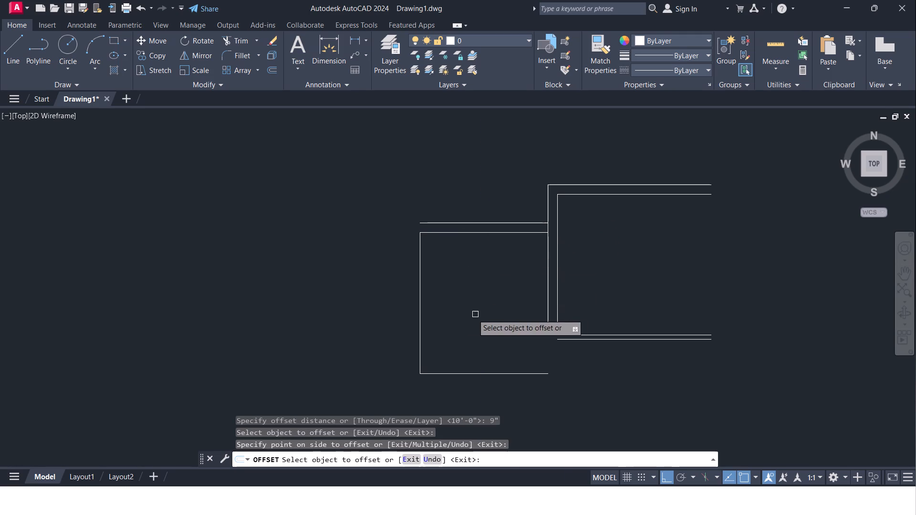
{"action": "left_click", "coordinate": [419, 311]}
{"action": "left_click", "coordinate": [331, 306]}
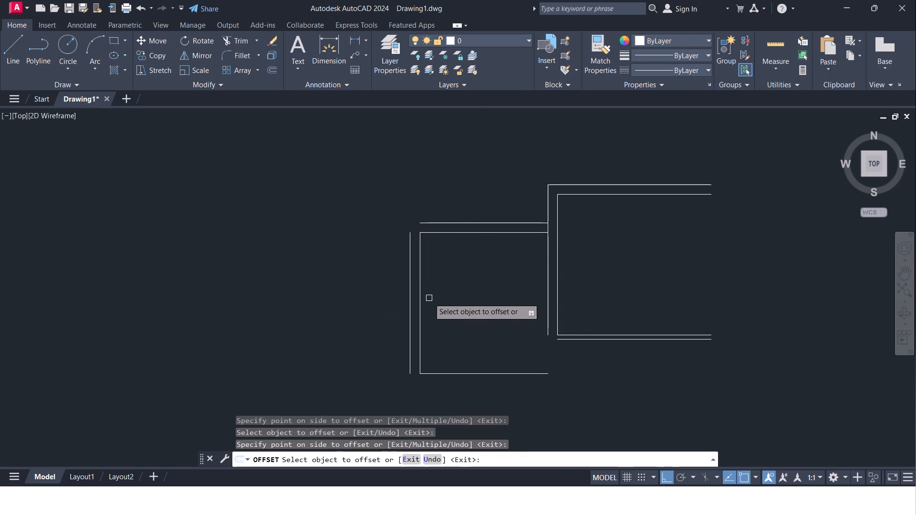
{"action": "key", "text": "Escape"}
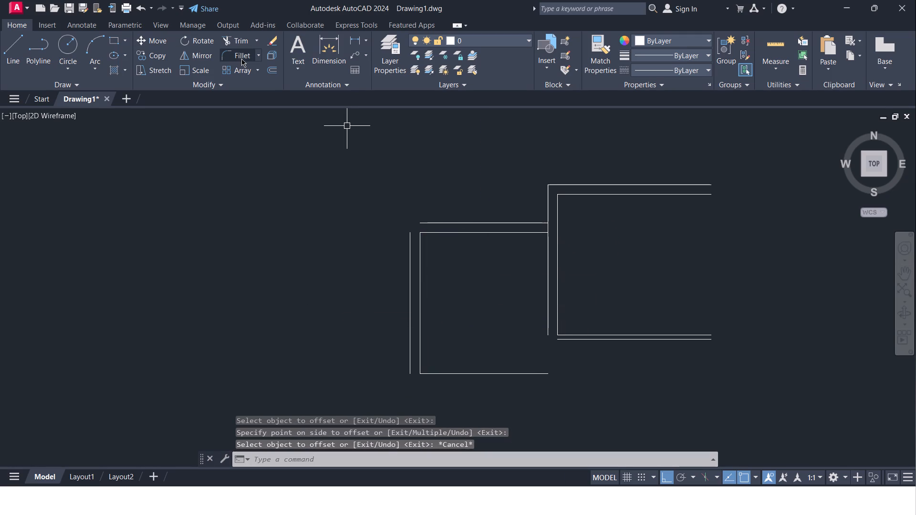
Fillet the outer top and left wall lines of the second room into a closed upper-left corner.
{"action": "left_click", "coordinate": [241, 59]}
{"action": "left_click", "coordinate": [424, 221]}
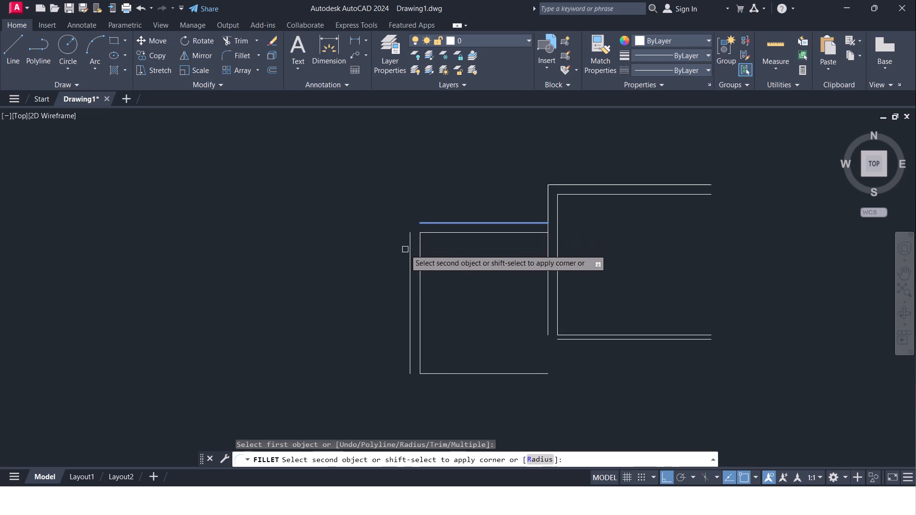
{"action": "left_click", "coordinate": [410, 253]}
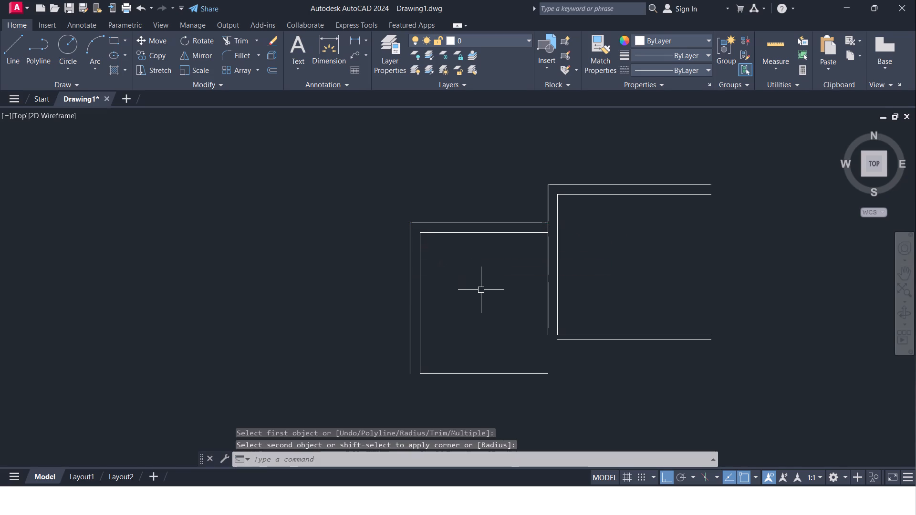
{"action": "middle_click_drag", "start_coordinate": [481, 298], "coordinate": [439, 237]}
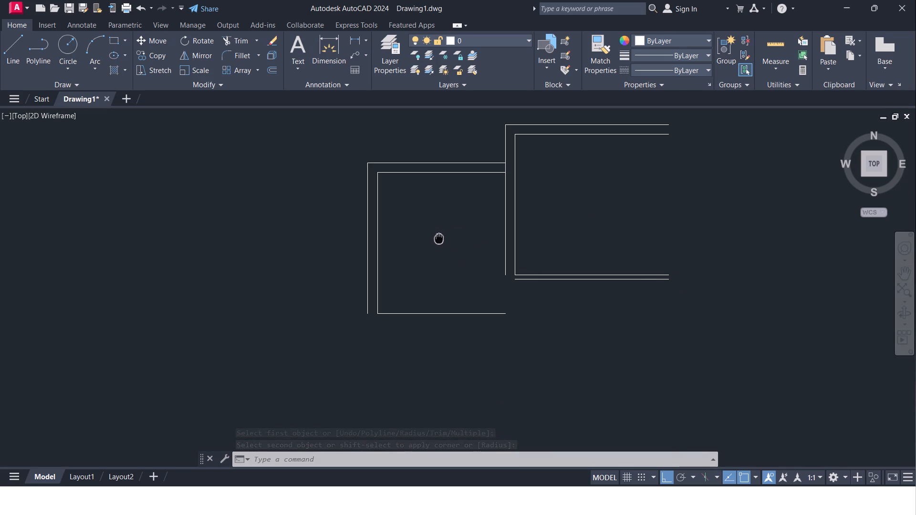
{"action": "middle_click_drag", "start_coordinate": [439, 237], "coordinate": [431, 239]}
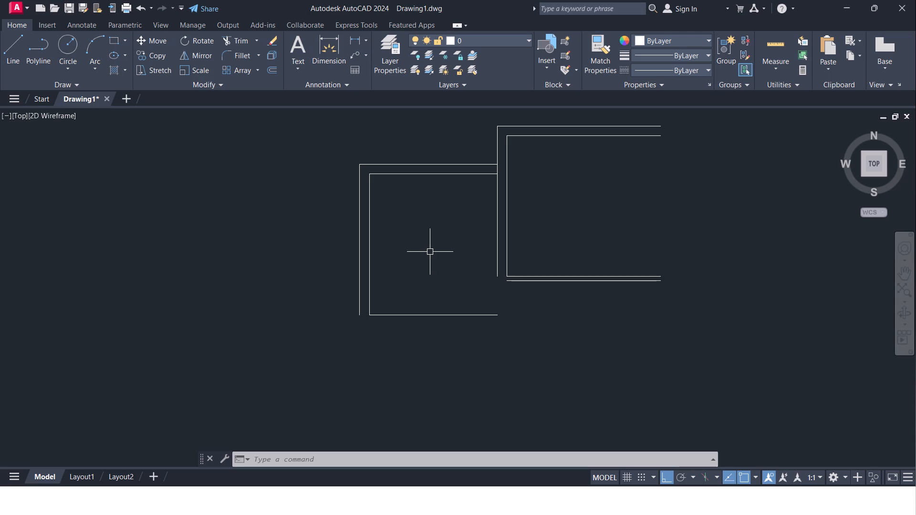
Trim the 12' by 11' room's outer left wall line below the second room's inner top wall line.
{"action": "middle_click_drag", "start_coordinate": [445, 244], "coordinate": [403, 295]}
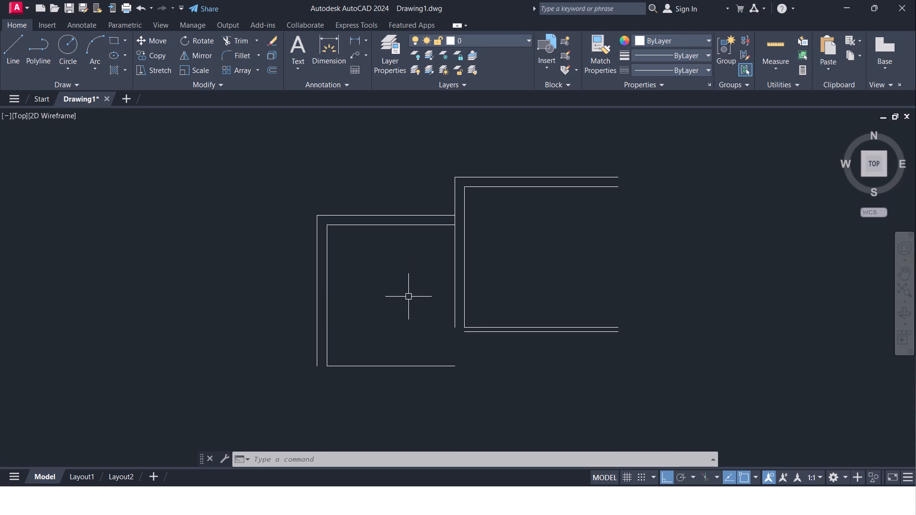
{"action": "key", "text": "Escape"}
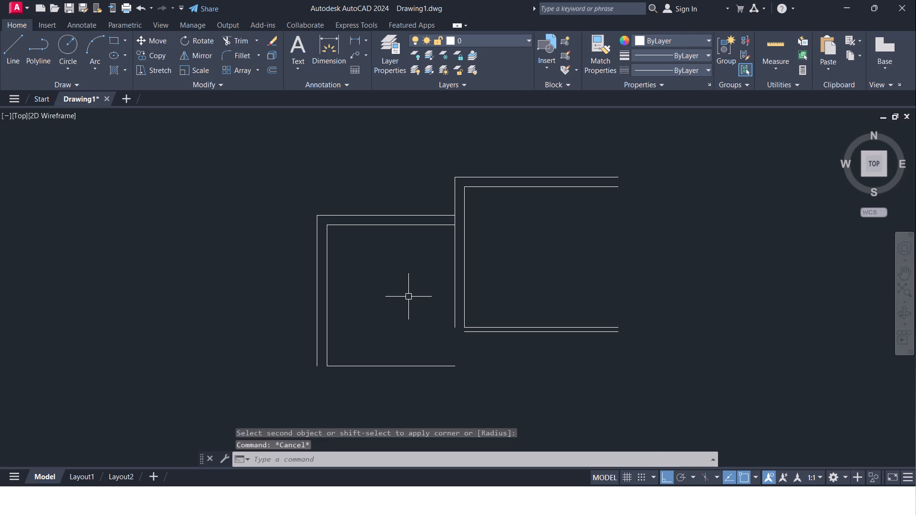
{"action": "type", "text": "TR"}
{"action": "left_click", "coordinate": [427, 323]}
{"action": "left_click", "coordinate": [454, 250]}
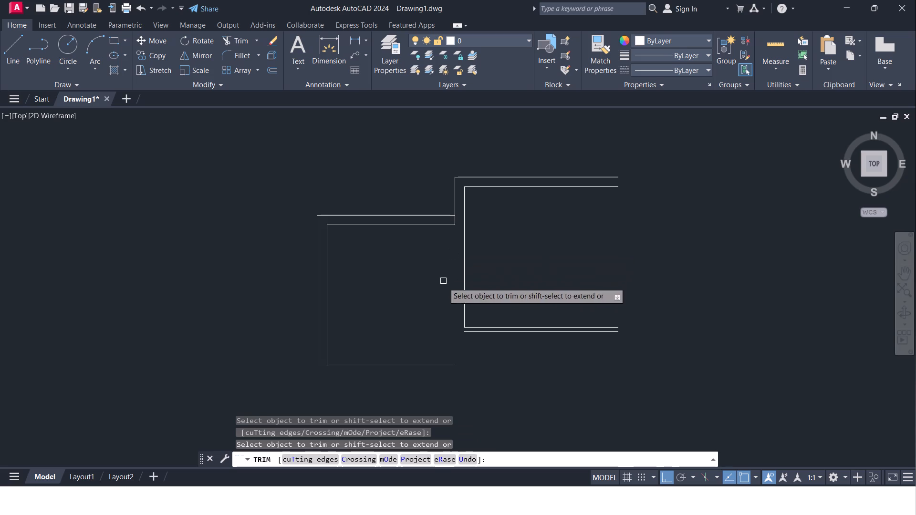
{"action": "middle_click_drag", "start_coordinate": [443, 283], "coordinate": [416, 284]}
{"action": "key", "text": "Escape"}
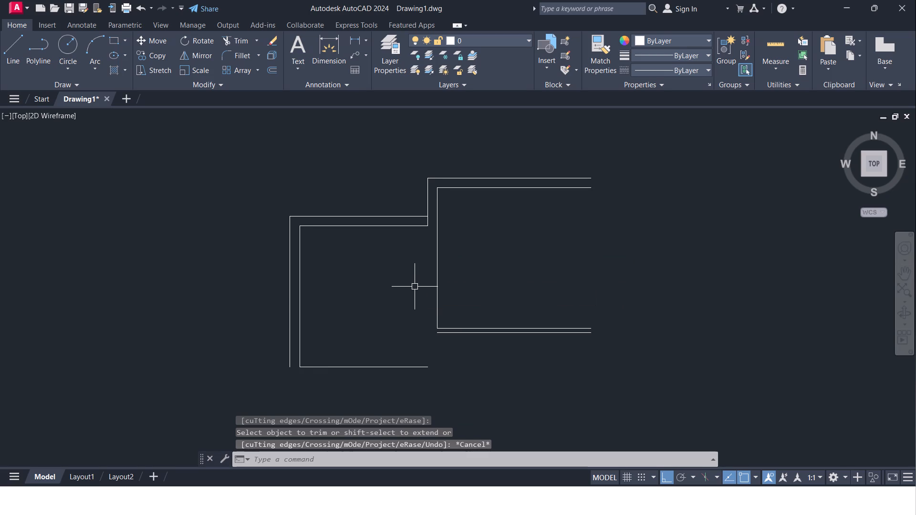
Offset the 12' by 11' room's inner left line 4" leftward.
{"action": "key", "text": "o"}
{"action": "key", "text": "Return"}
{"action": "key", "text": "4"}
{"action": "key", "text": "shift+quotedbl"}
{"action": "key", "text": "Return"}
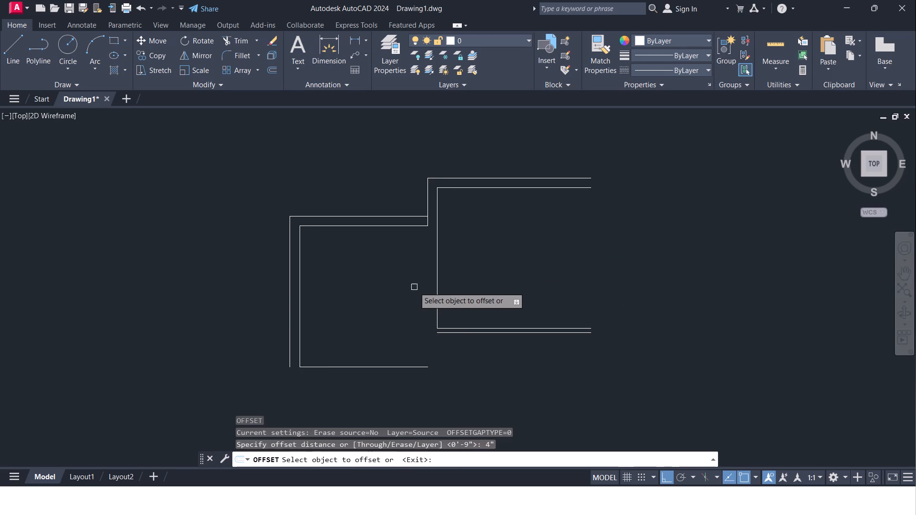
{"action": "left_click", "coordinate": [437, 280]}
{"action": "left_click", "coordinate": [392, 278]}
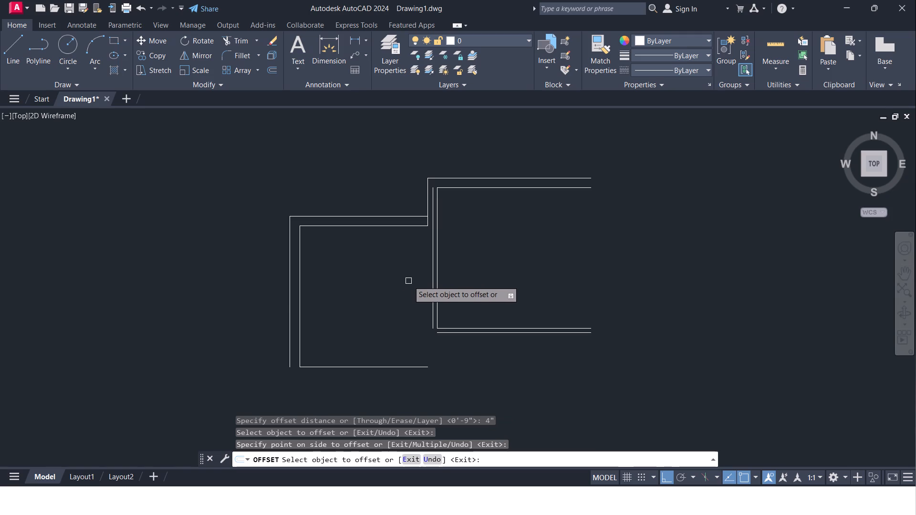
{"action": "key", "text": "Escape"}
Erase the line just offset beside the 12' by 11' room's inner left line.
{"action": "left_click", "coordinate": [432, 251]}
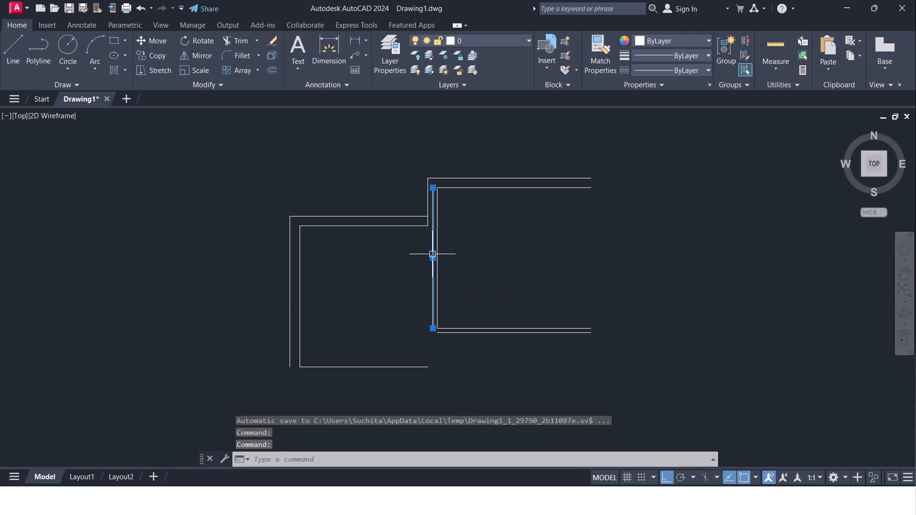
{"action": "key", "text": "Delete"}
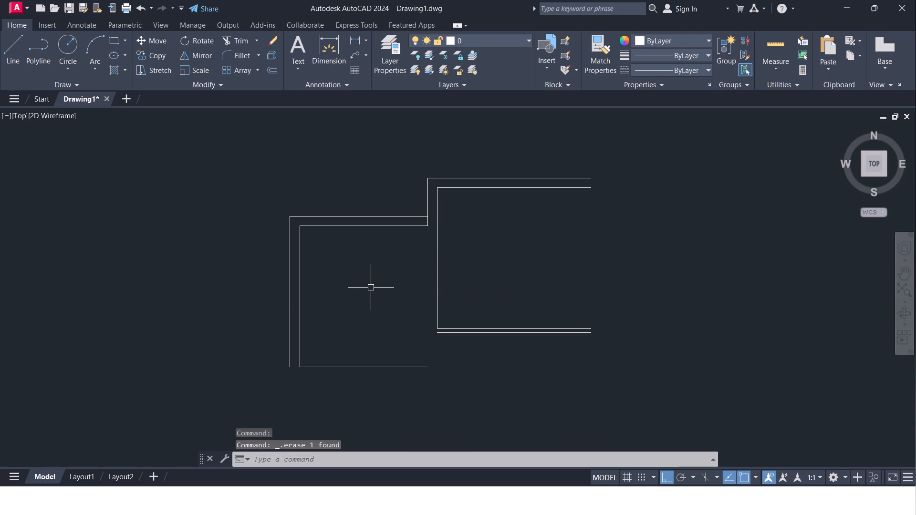
Offset the short outer left wall line of the 12' by 11' room 4" rightward, into the wall.
{"action": "key", "text": "o"}
{"action": "key", "text": "Return"}
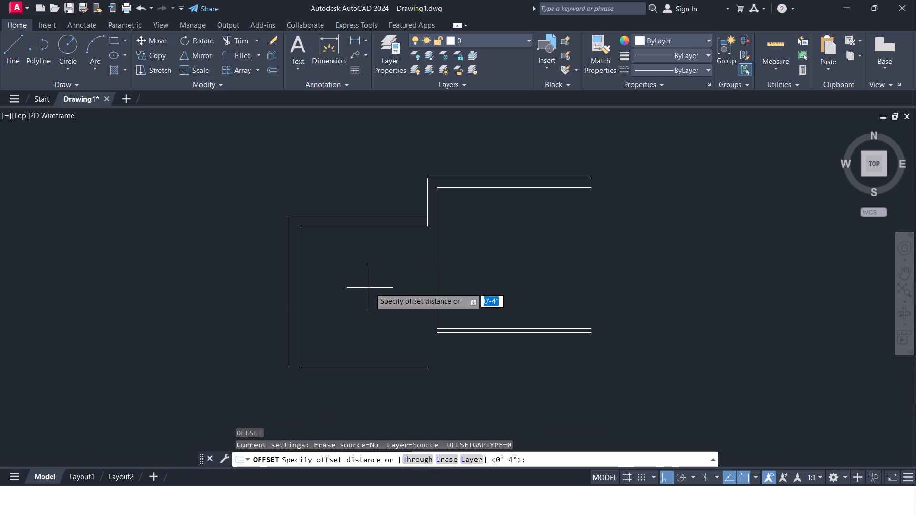
{"action": "key", "text": "4"}
{"action": "key", "text": "shift+quotedbl"}
{"action": "key", "text": "Return"}
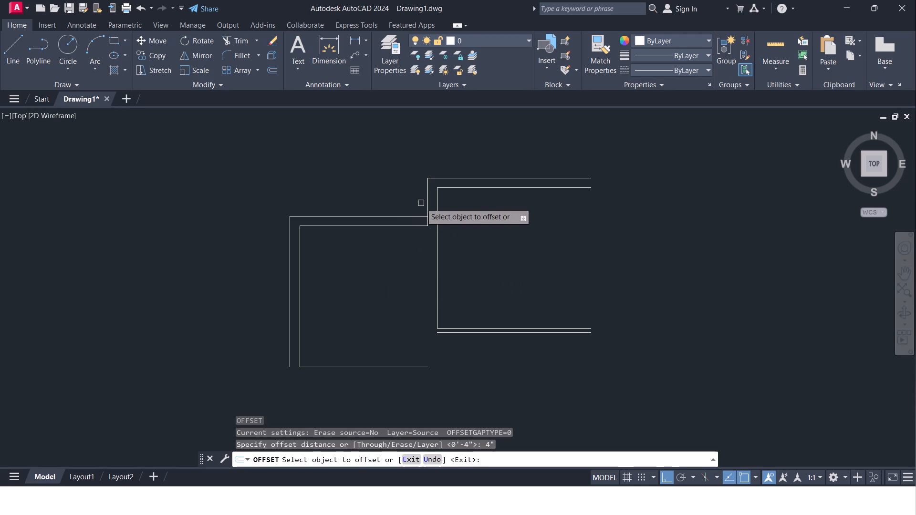
{"action": "left_click", "coordinate": [427, 204]}
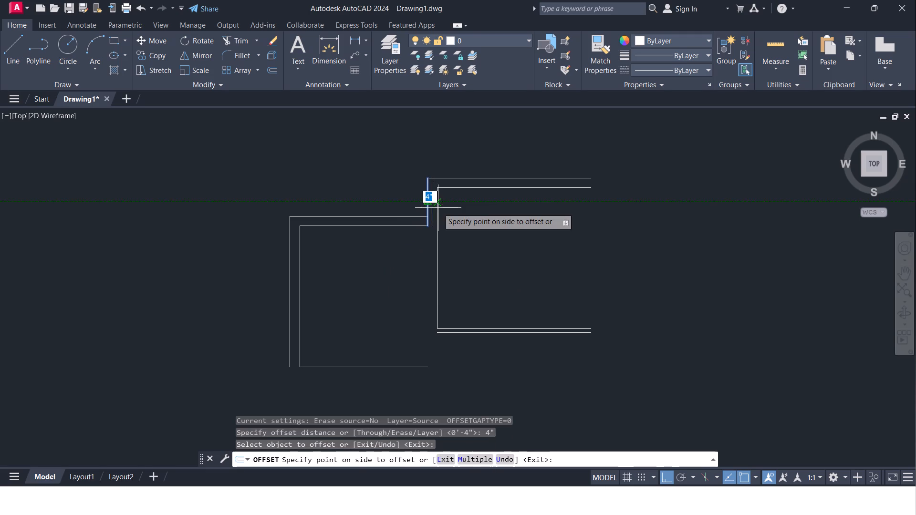
{"action": "left_click", "coordinate": [457, 224]}
{"action": "middle_click", "coordinate": [413, 260]}
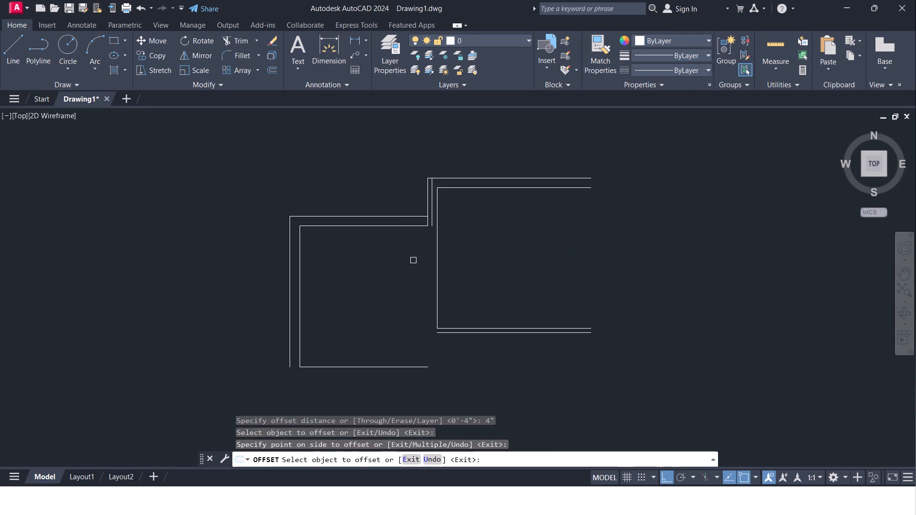
{"action": "key", "text": "Escape"}
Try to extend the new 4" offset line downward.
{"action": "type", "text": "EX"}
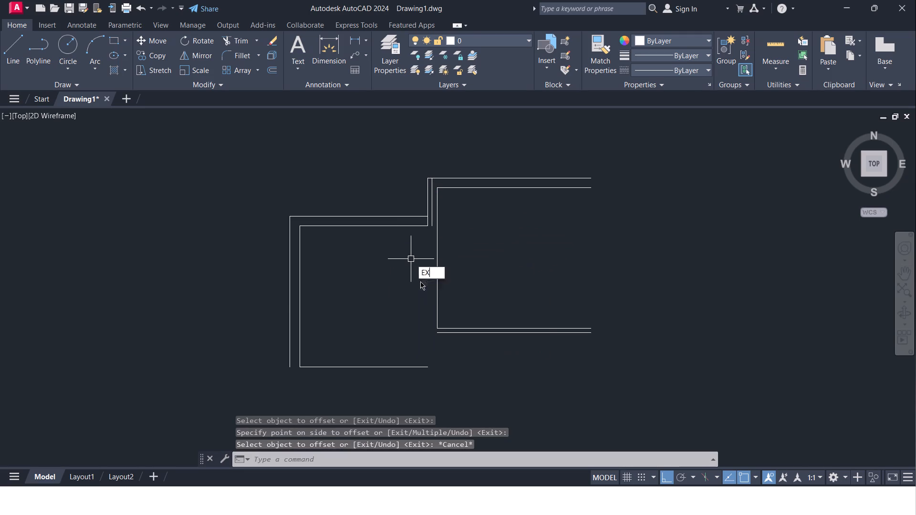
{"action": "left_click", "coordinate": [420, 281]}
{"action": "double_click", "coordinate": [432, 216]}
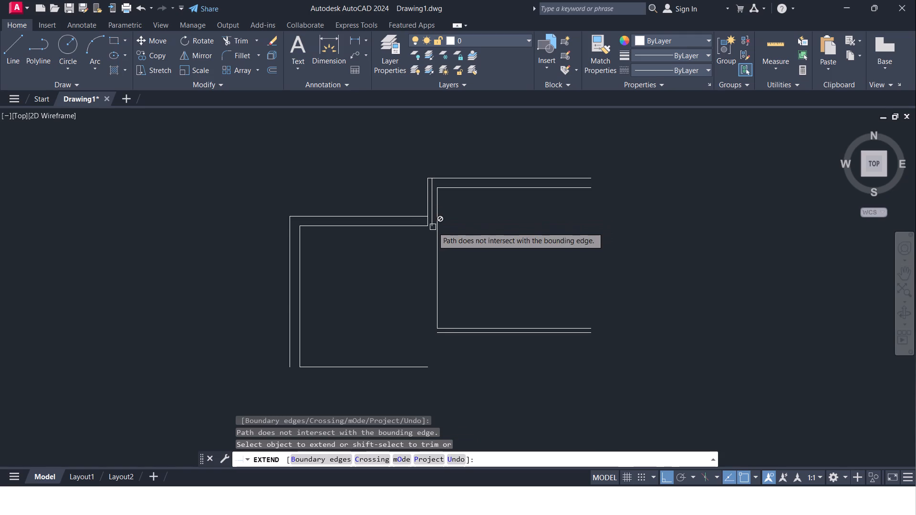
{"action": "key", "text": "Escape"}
Stretch the new partition line's lower end straight down past the second room's bottom line.
{"action": "left_click", "coordinate": [434, 222]}
{"action": "left_click", "coordinate": [433, 229]}
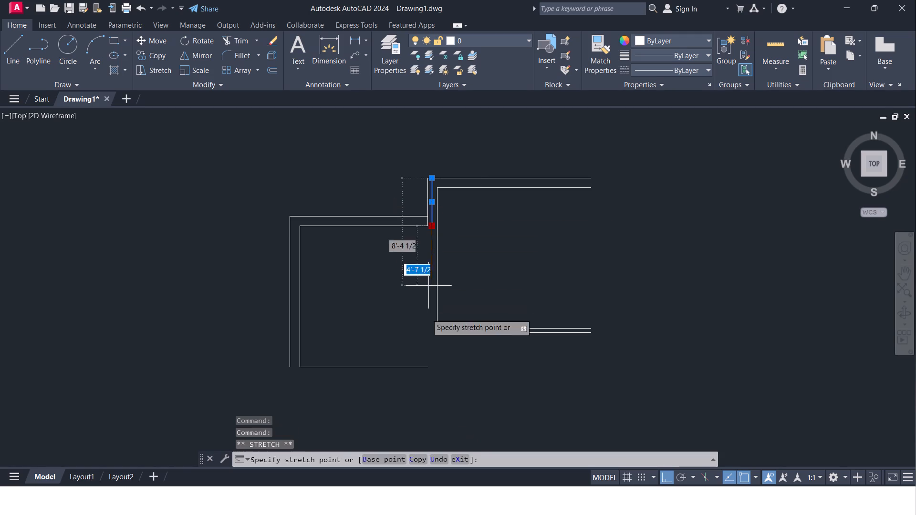
{"action": "left_click", "coordinate": [418, 402]}
{"action": "key", "text": "Escape"}
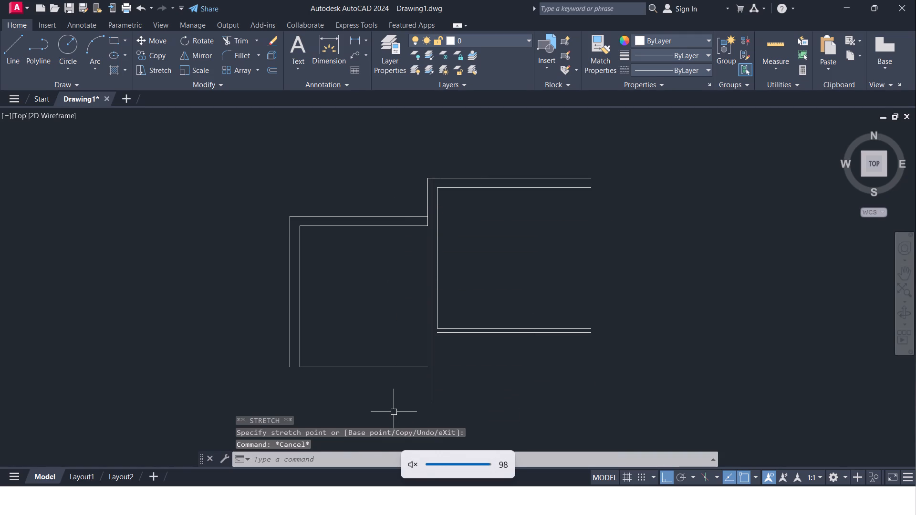
Offset the long vertical partition line 10' leftward to set the second room's inner left line.
{"action": "key", "text": "o"}
{"action": "key", "text": "Return"}
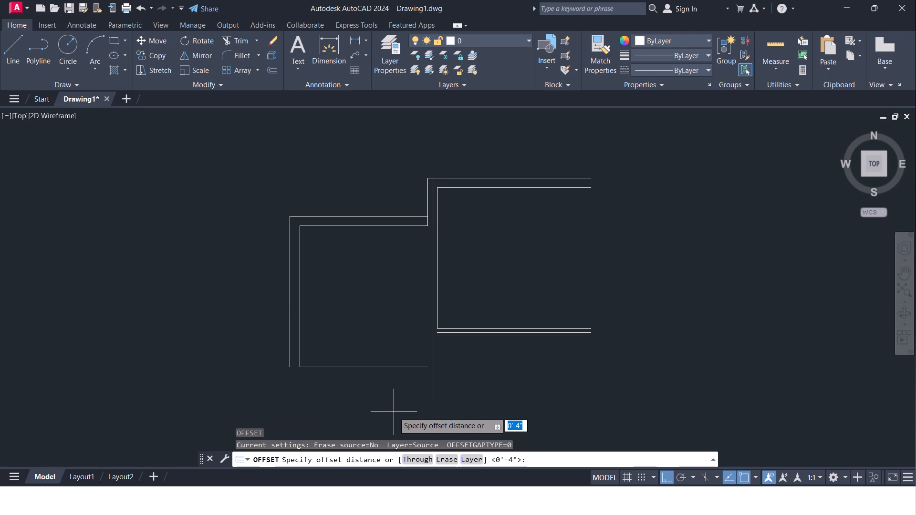
{"action": "key", "text": "1"}
{"action": "key", "text": "0"}
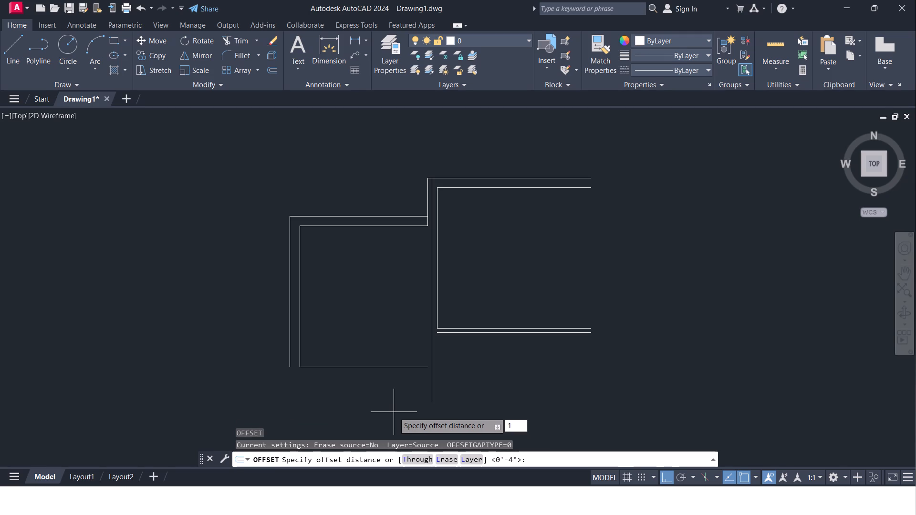
{"action": "key", "text": "apostrophe"}
{"action": "key", "text": "Return"}
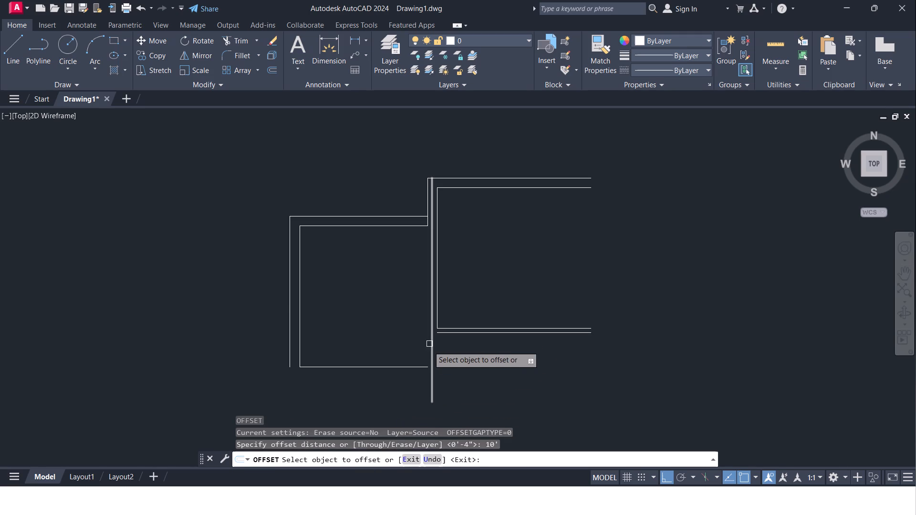
{"action": "left_click", "coordinate": [430, 343]}
{"action": "left_click", "coordinate": [324, 323]}
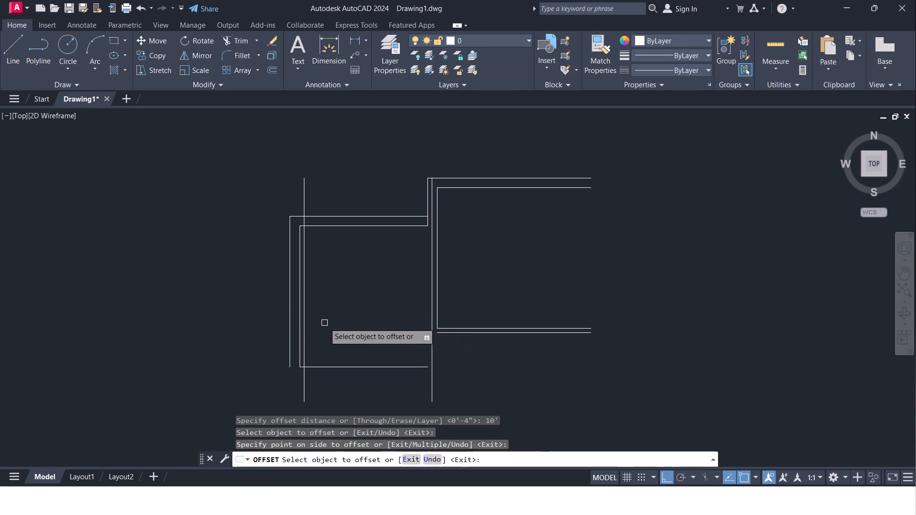
{"action": "middle_click_drag", "start_coordinate": [315, 323], "coordinate": [353, 329]}
{"action": "scroll", "coordinate": [353, 326], "scroll_direction": "up", "scroll_amount": 1}
{"action": "key", "text": "Escape"}
Delete the second room's two old left wall lines.
{"action": "middle_click", "coordinate": [353, 324]}
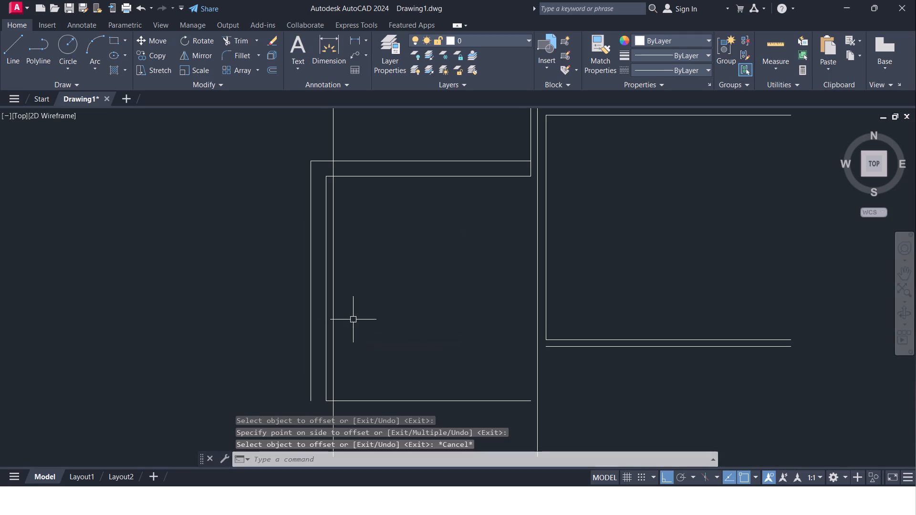
{"action": "left_click", "coordinate": [328, 294]}
{"action": "left_click", "coordinate": [312, 302]}
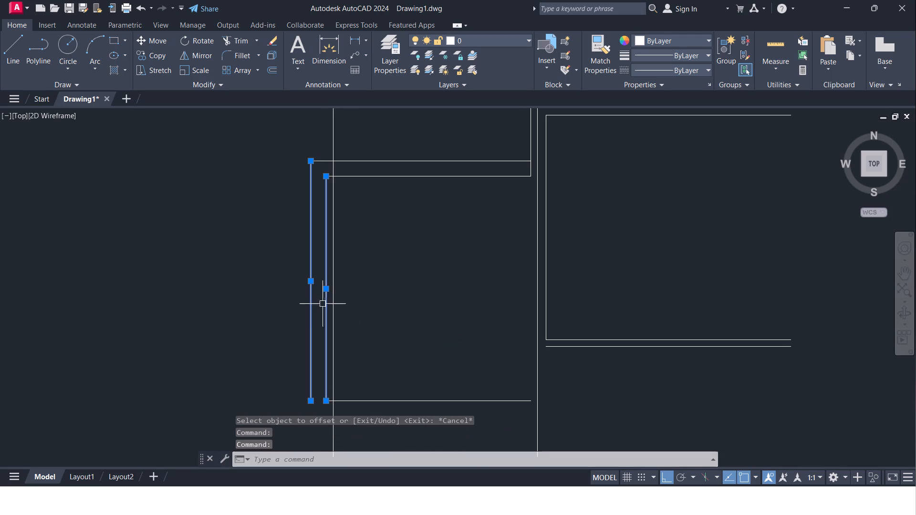
{"action": "key", "text": "Delete"}
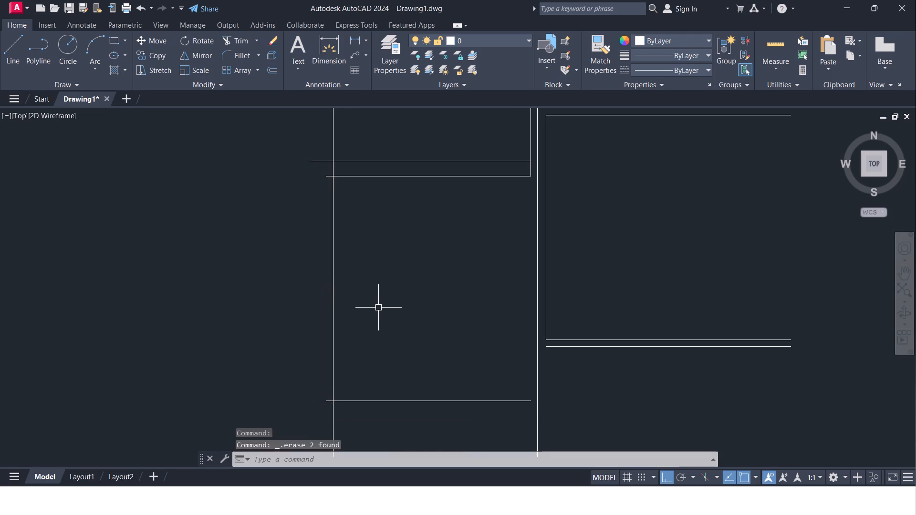
Offset the second room's new inner left line 9" leftward to form the wall.
{"action": "key", "text": "o"}
{"action": "key", "text": "Return"}
{"action": "key", "text": "9"}
{"action": "key", "text": "shift+quotedbl"}
{"action": "key", "text": "Return"}
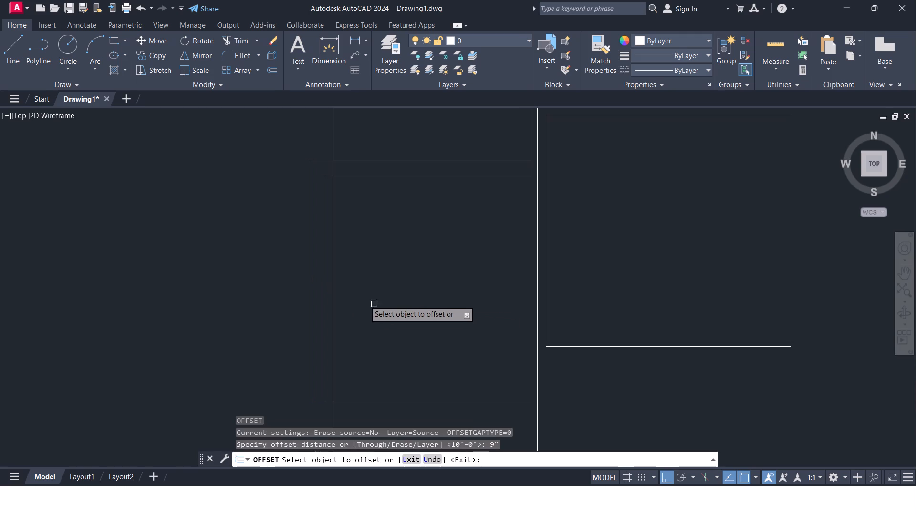
{"action": "left_click", "coordinate": [330, 290]}
{"action": "left_click", "coordinate": [251, 271]}
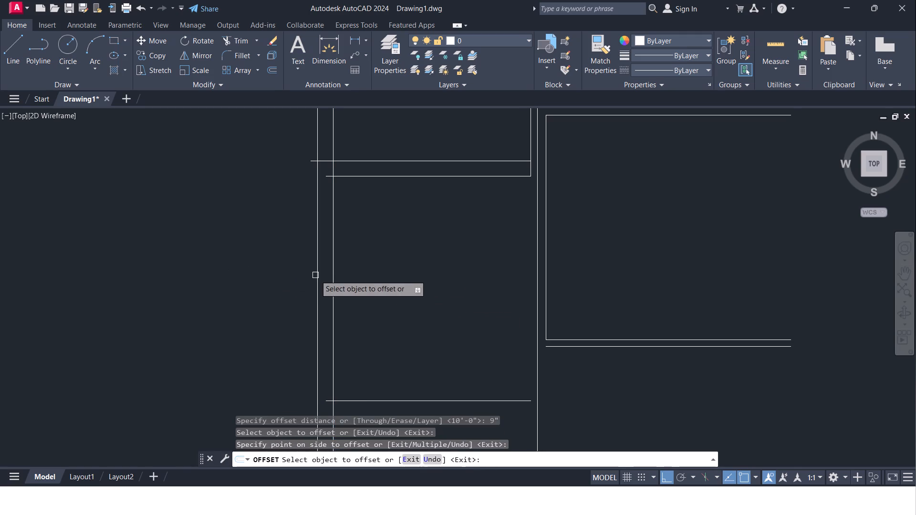
{"action": "middle_click_drag", "start_coordinate": [359, 278], "coordinate": [363, 268]}
{"action": "key", "text": "Escape"}
Extend the second room's inner top wall line left to the new outer left wall line.
{"action": "key", "text": "e"}
{"action": "key", "text": "x"}
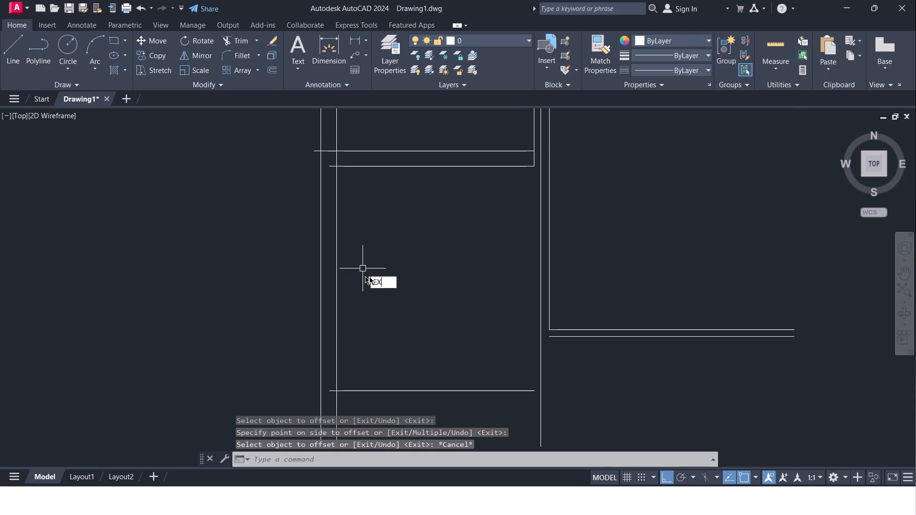
{"action": "left_click", "coordinate": [385, 290]}
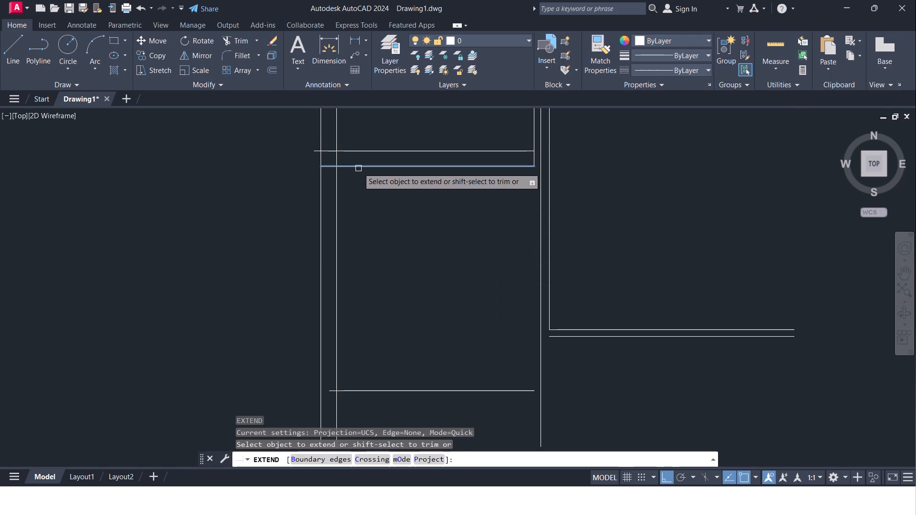
{"action": "left_click", "coordinate": [358, 167]}
{"action": "scroll", "coordinate": [354, 264], "scroll_direction": "down", "scroll_amount": 1}
{"action": "middle_click", "coordinate": [354, 264]}
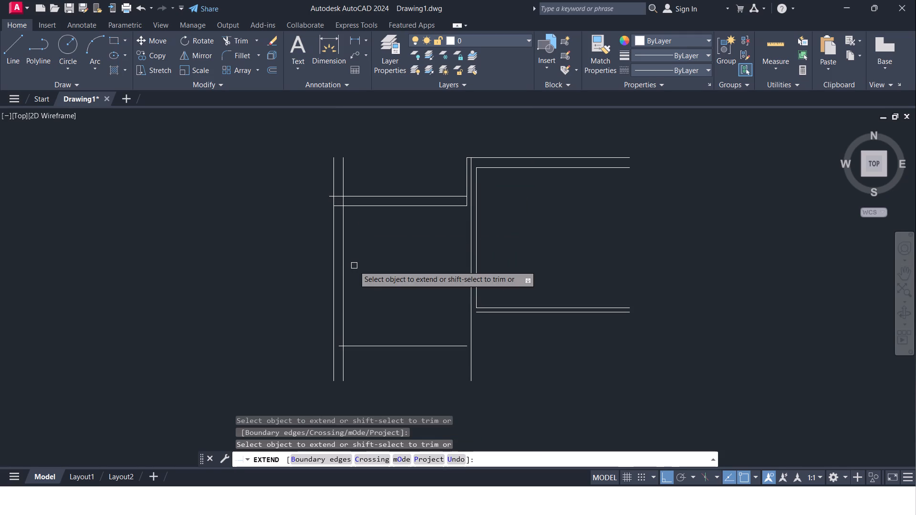
{"action": "key", "text": "Escape"}
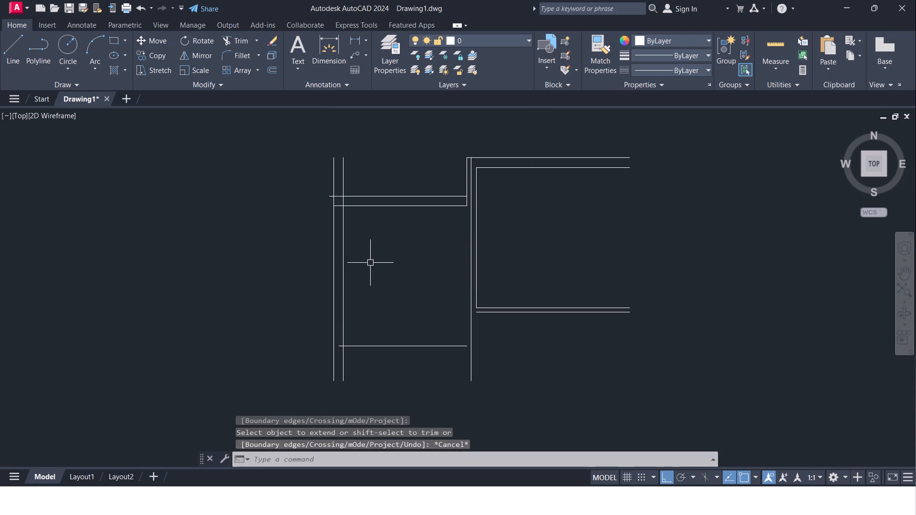
Trim the overhanging wall line ends outside the second room's top-left corner.
{"action": "type", "text": "TR"}
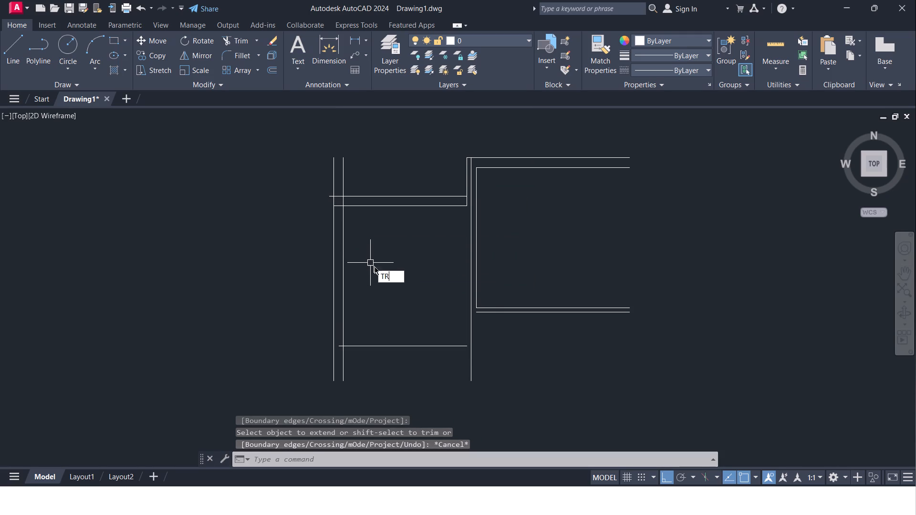
{"action": "left_click", "coordinate": [394, 287]}
{"action": "scroll", "coordinate": [328, 229], "scroll_direction": "up", "scroll_amount": 2}
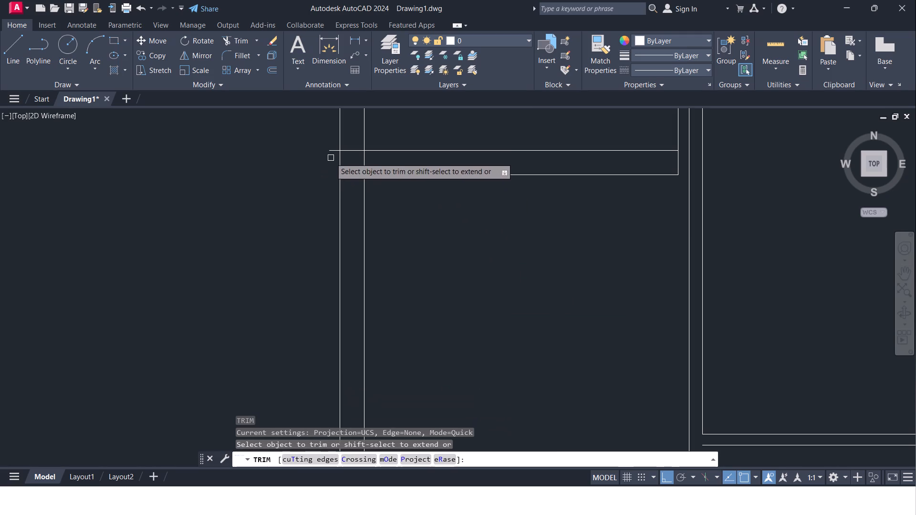
{"action": "left_click", "coordinate": [333, 153]}
{"action": "middle_click_drag", "start_coordinate": [427, 258], "coordinate": [417, 358]}
{"action": "left_click_drag", "start_coordinate": [306, 196], "coordinate": [356, 232]}
{"action": "scroll", "coordinate": [362, 228], "scroll_direction": "down", "scroll_amount": 4}
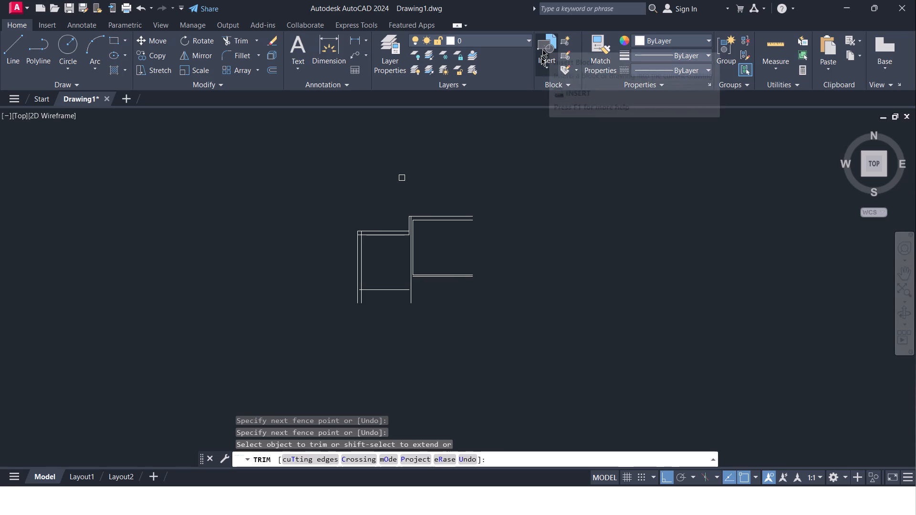
{"action": "scroll", "coordinate": [375, 281], "scroll_direction": "up", "scroll_amount": 3}
{"action": "middle_click_drag", "start_coordinate": [375, 279], "coordinate": [441, 218]}
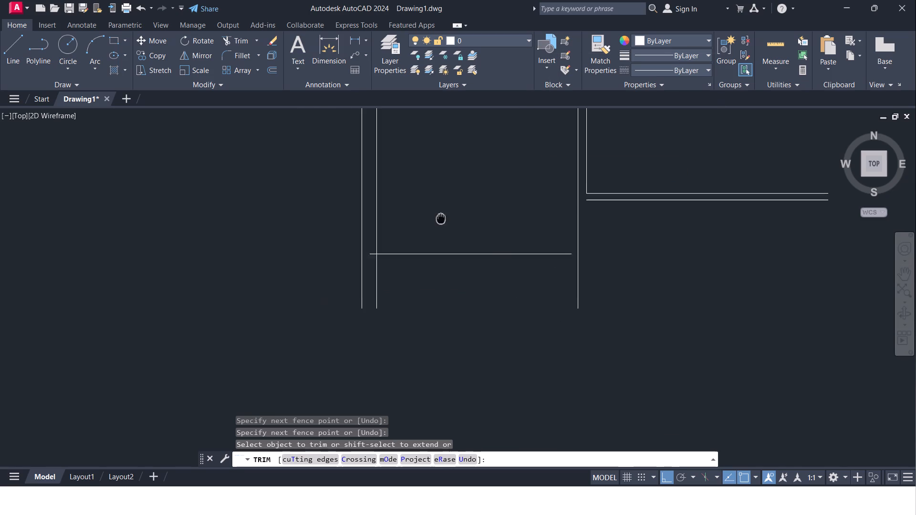
{"action": "middle_click_drag", "start_coordinate": [441, 218], "coordinate": [441, 223]}
{"action": "scroll", "coordinate": [441, 223], "scroll_direction": "down", "scroll_amount": 2}
{"action": "middle_click_drag", "start_coordinate": [441, 225], "coordinate": [436, 245]}
{"action": "scroll", "coordinate": [461, 194], "scroll_direction": "up", "scroll_amount": 1}
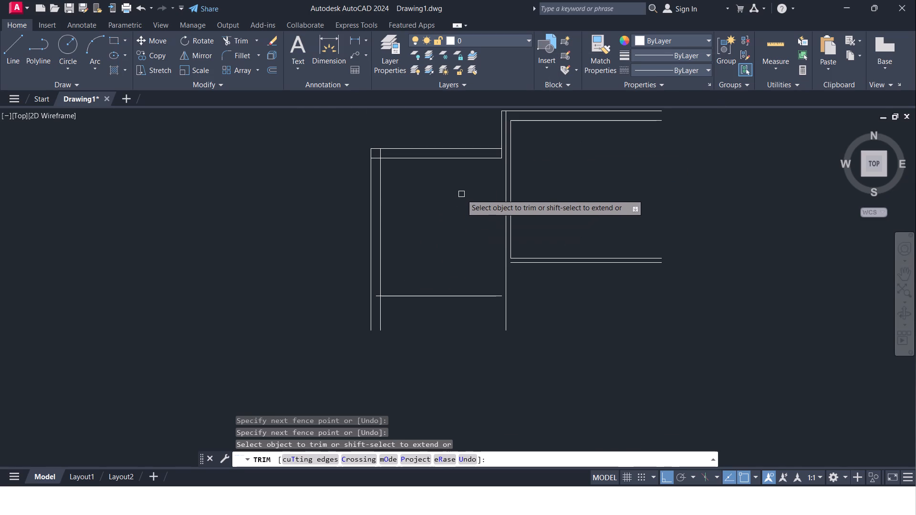
{"action": "middle_click_drag", "start_coordinate": [461, 194], "coordinate": [444, 218]}
{"action": "scroll", "coordinate": [464, 197], "scroll_direction": "up", "scroll_amount": 1}
{"action": "middle_click_drag", "start_coordinate": [464, 197], "coordinate": [444, 212]}
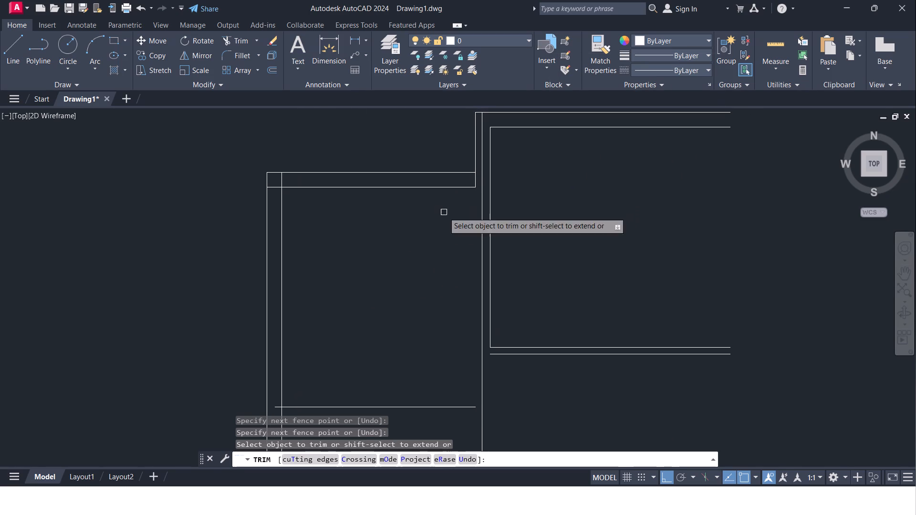
{"action": "key", "text": "Escape"}
Extend the second room's two top wall lines right to the long vertical partition line.
{"action": "type", "text": "EX"}
{"action": "left_click", "coordinate": [468, 234]}
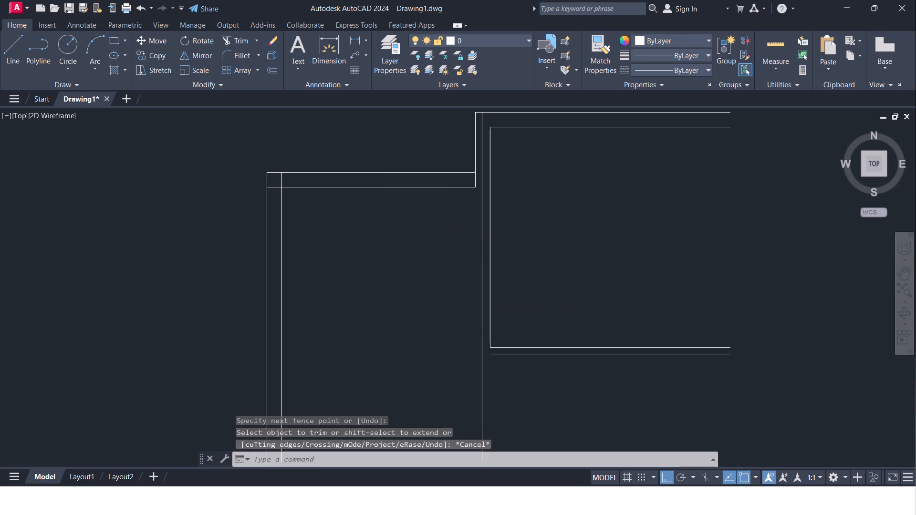
{"action": "scroll", "coordinate": [461, 201], "scroll_direction": "up", "scroll_amount": 1}
{"action": "middle_click_drag", "start_coordinate": [461, 201], "coordinate": [458, 208]}
{"action": "left_click", "coordinate": [461, 160]}
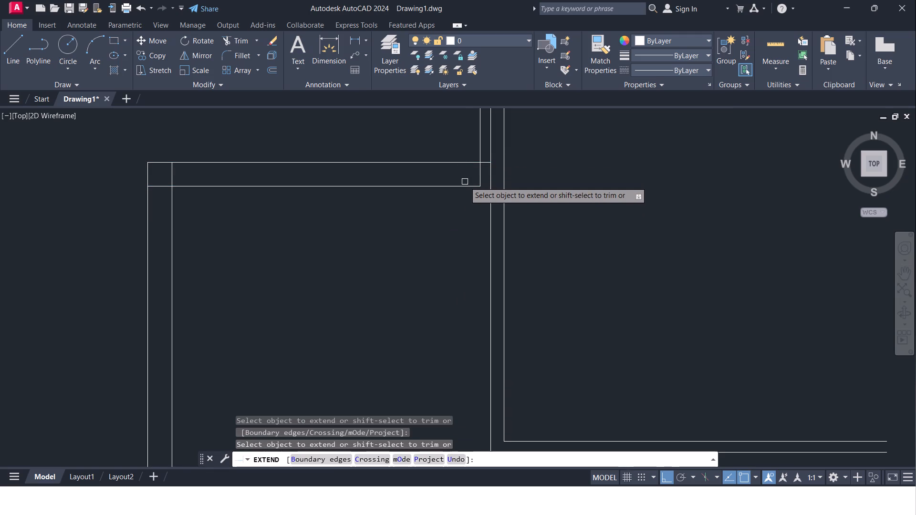
{"action": "left_click", "coordinate": [466, 185]}
{"action": "middle_click_drag", "start_coordinate": [464, 212], "coordinate": [452, 239]}
{"action": "key", "text": "Escape"}
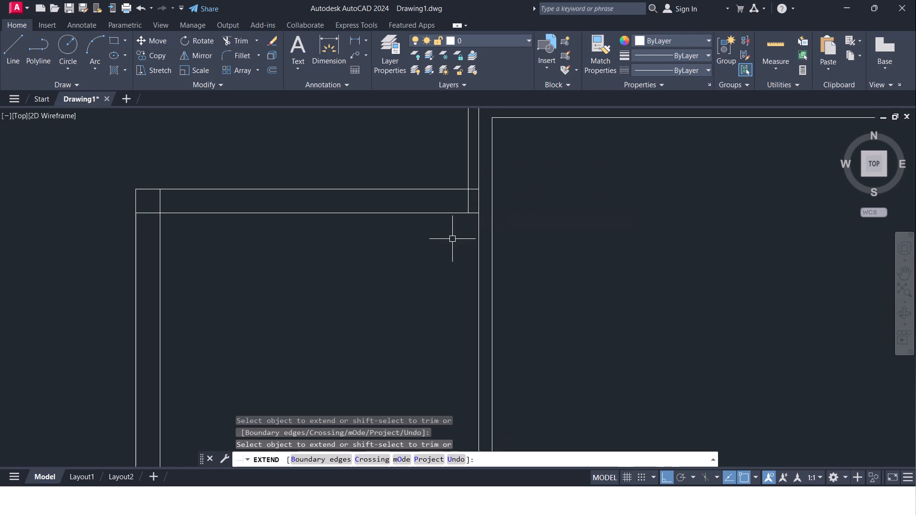
Trim the overlapping line segments where the second room's top wall meets the partition, leaving clean inner and outer corners.
{"action": "type", "text": "TR"}
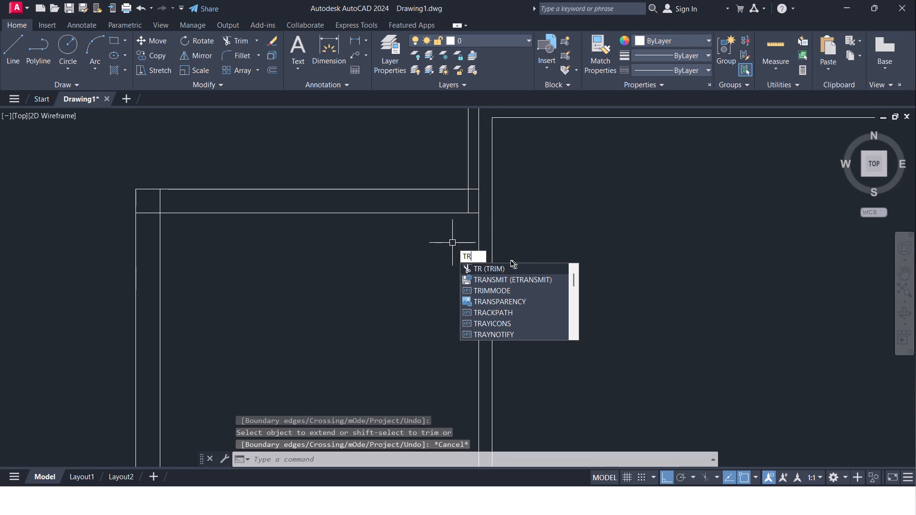
{"action": "left_click", "coordinate": [503, 266]}
{"action": "middle_click_drag", "start_coordinate": [394, 240], "coordinate": [383, 265]}
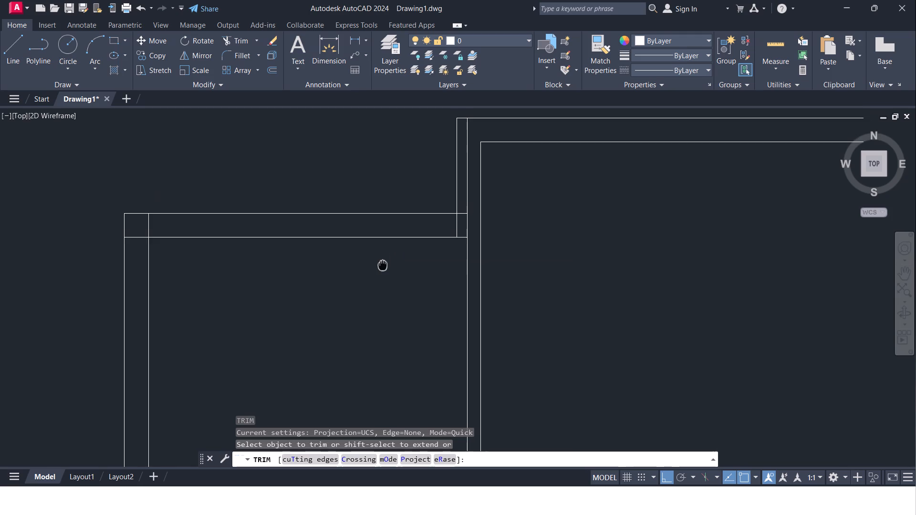
{"action": "middle_click_drag", "start_coordinate": [383, 265], "coordinate": [383, 266]}
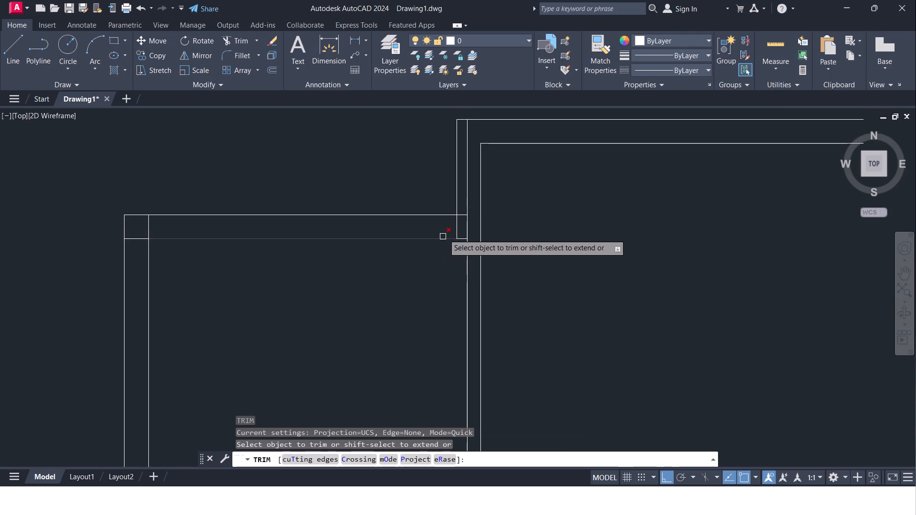
{"action": "left_click", "coordinate": [455, 226]}
{"action": "scroll", "coordinate": [462, 226], "scroll_direction": "up", "scroll_amount": 1}
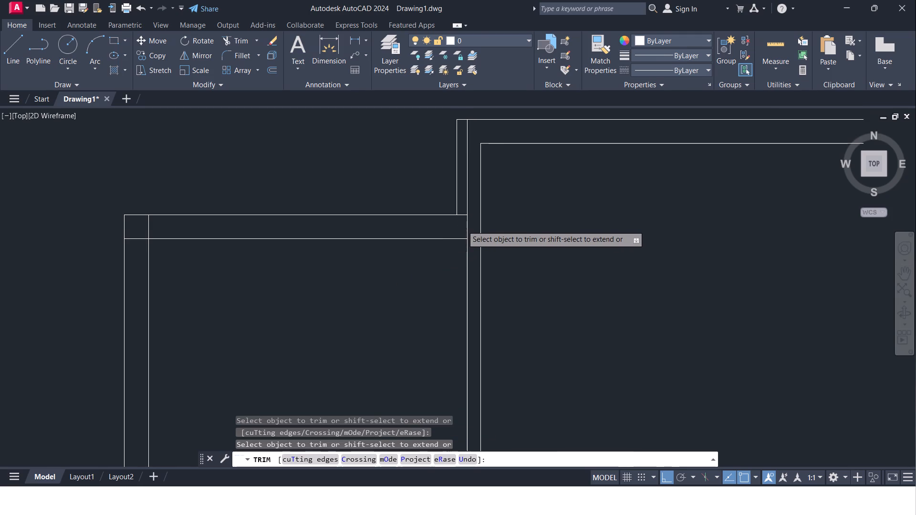
{"action": "left_click", "coordinate": [468, 198]}
{"action": "scroll", "coordinate": [468, 203], "scroll_direction": "down", "scroll_amount": 2}
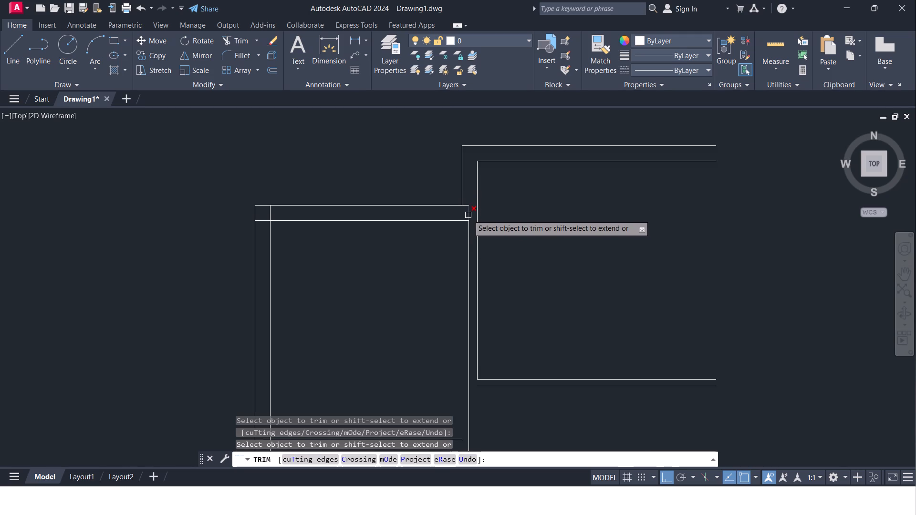
{"action": "middle_click_drag", "start_coordinate": [445, 228], "coordinate": [440, 243]}
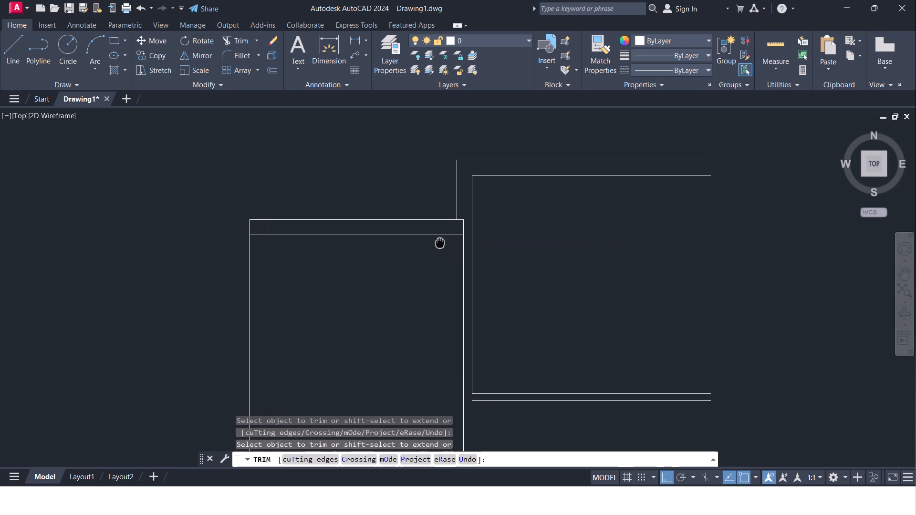
{"action": "middle_click_drag", "start_coordinate": [440, 243], "coordinate": [439, 243]}
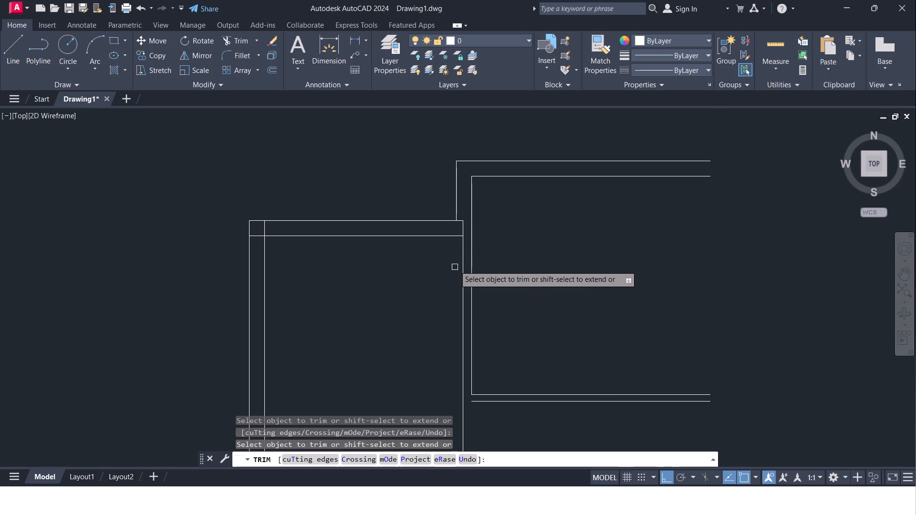
{"action": "scroll", "coordinate": [453, 257], "scroll_direction": "up", "scroll_amount": 1}
{"action": "left_click", "coordinate": [466, 211]}
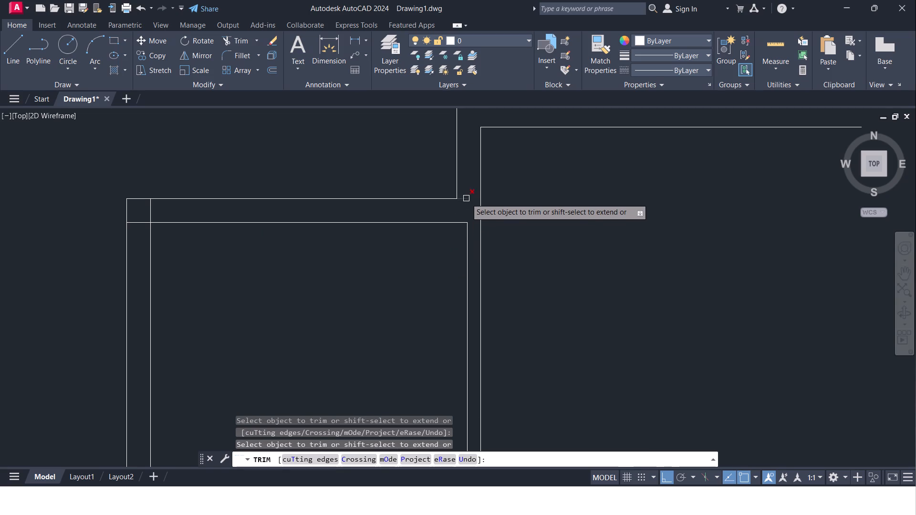
{"action": "left_click", "coordinate": [466, 198]}
{"action": "scroll", "coordinate": [466, 203], "scroll_direction": "down", "scroll_amount": 1}
{"action": "middle_click_drag", "start_coordinate": [437, 274], "coordinate": [456, 226]}
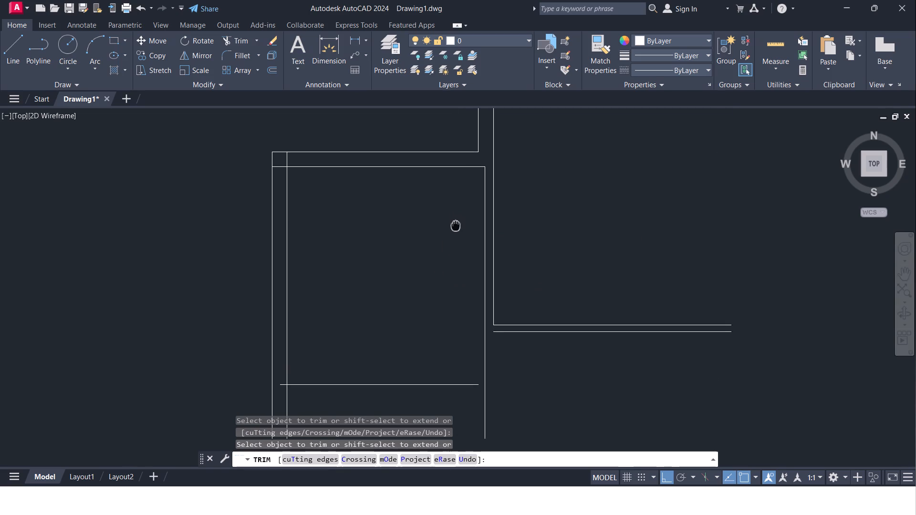
{"action": "middle_click_drag", "start_coordinate": [456, 226], "coordinate": [457, 241]}
{"action": "middle_click_drag", "start_coordinate": [454, 251], "coordinate": [441, 224]}
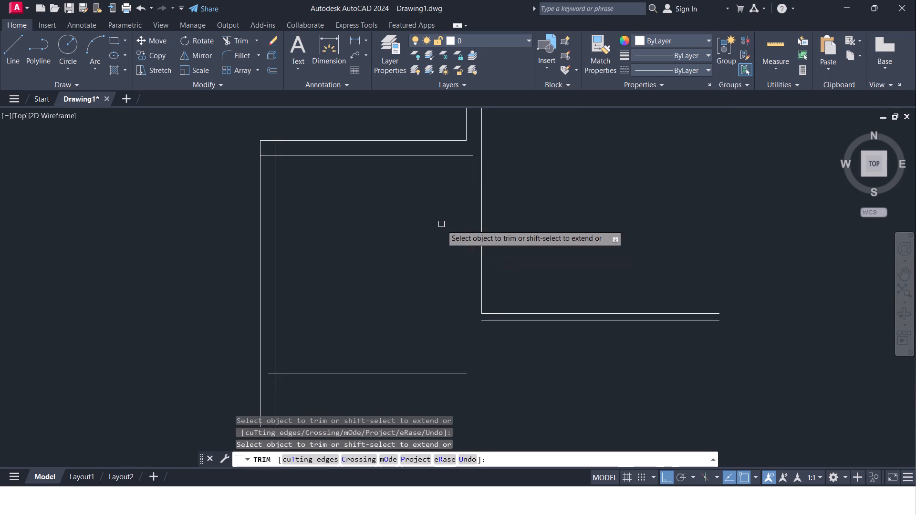
{"action": "middle_click_drag", "start_coordinate": [441, 225], "coordinate": [443, 272]}
{"action": "key", "text": "Escape"}
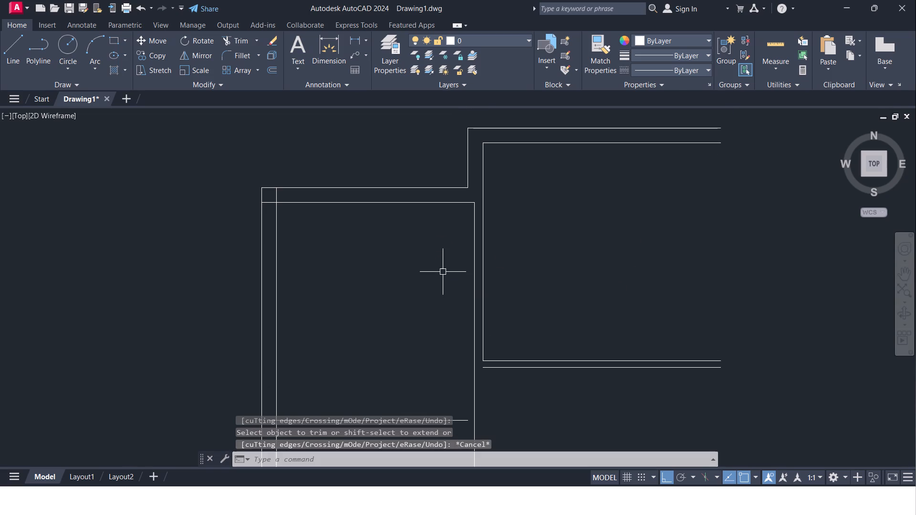
Extend the second room's bottom line left to the outer wall line and right to the long vertical partition line.
{"action": "middle_click_drag", "start_coordinate": [443, 272], "coordinate": [440, 250]}
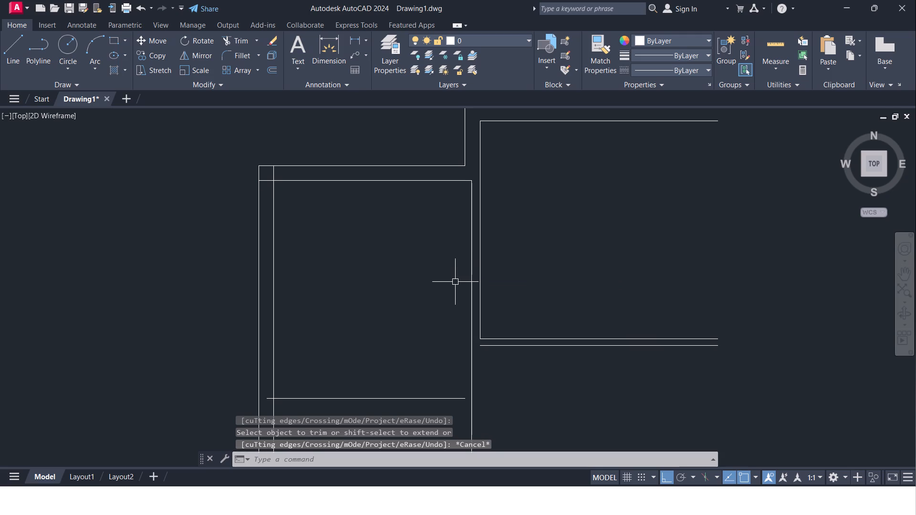
{"action": "middle_click_drag", "start_coordinate": [455, 282], "coordinate": [463, 239]}
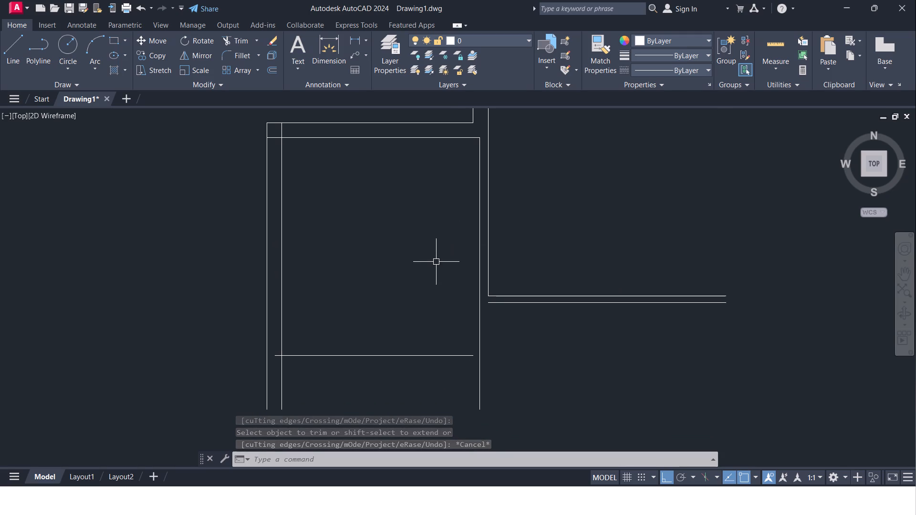
{"action": "key", "text": "Escape"}
{"action": "type", "text": "EX"}
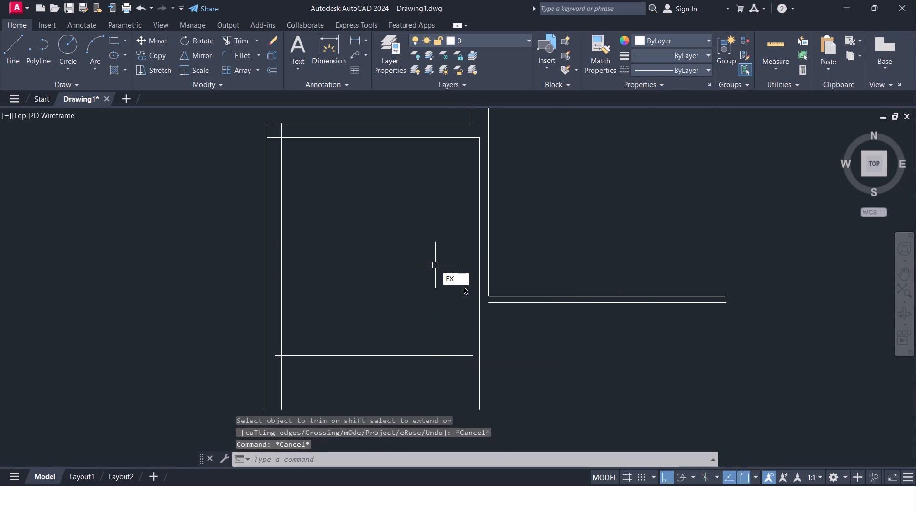
{"action": "left_click", "coordinate": [464, 287]}
{"action": "left_click", "coordinate": [343, 356]}
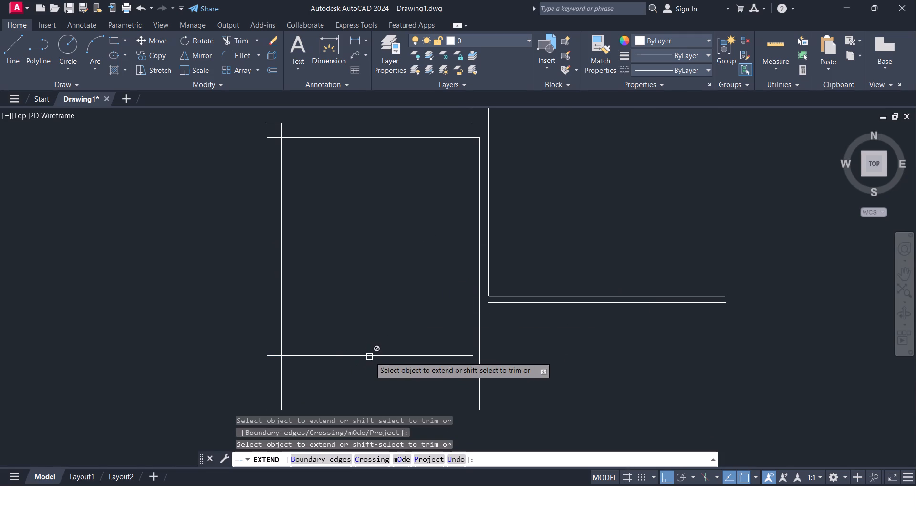
{"action": "left_click", "coordinate": [370, 355]}
{"action": "middle_click_drag", "start_coordinate": [417, 326], "coordinate": [369, 328]}
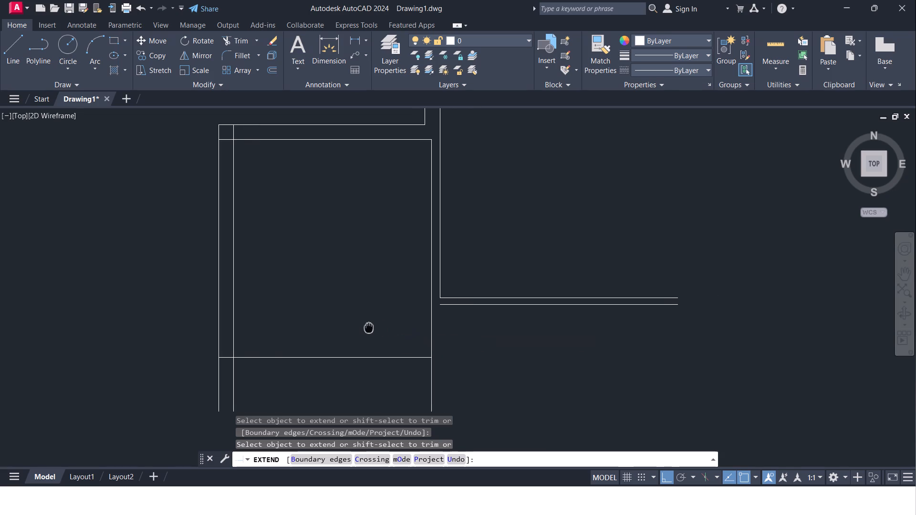
{"action": "middle_click_drag", "start_coordinate": [369, 328], "coordinate": [375, 267]}
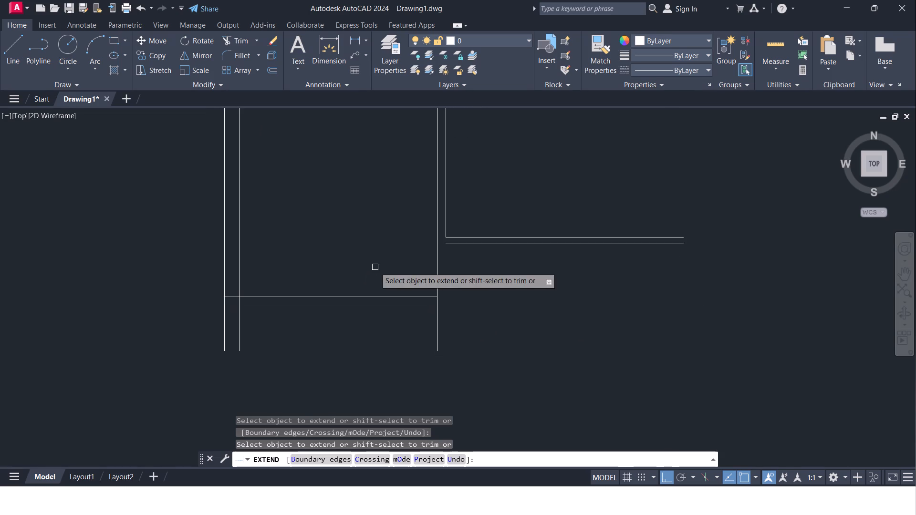
{"action": "key", "text": "Escape"}
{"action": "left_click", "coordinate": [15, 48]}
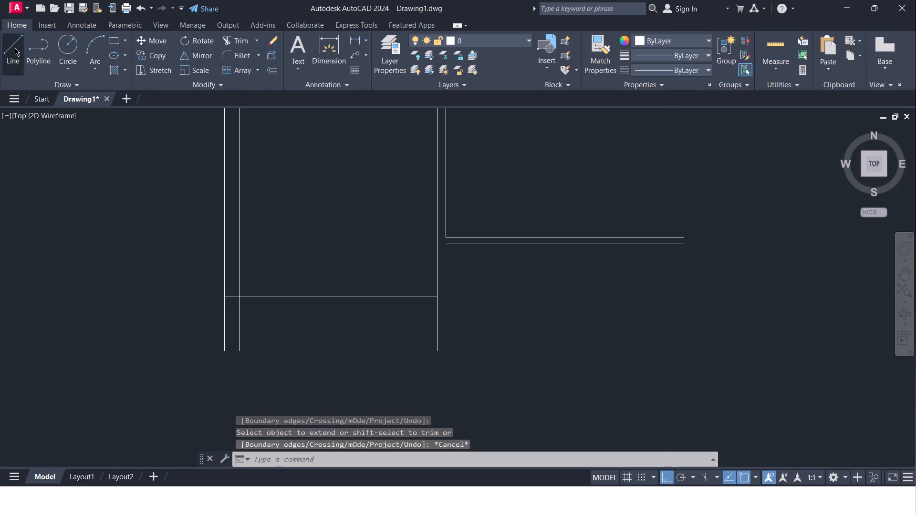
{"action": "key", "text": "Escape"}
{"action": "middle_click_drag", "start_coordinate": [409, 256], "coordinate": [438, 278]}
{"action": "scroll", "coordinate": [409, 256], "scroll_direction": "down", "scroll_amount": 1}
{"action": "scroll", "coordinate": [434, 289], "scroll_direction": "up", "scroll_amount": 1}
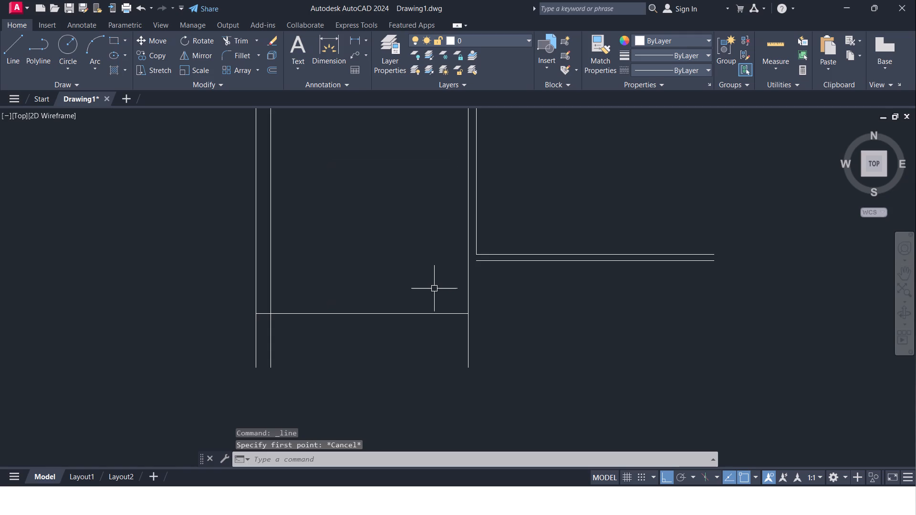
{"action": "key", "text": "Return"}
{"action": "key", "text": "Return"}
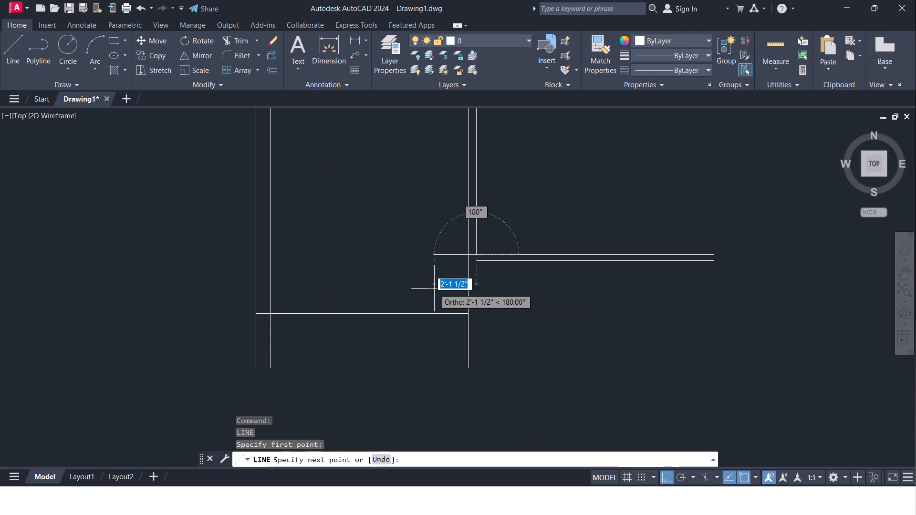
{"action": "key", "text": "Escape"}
Offset the second room's bottom line 4" downward to form the bottom partition.
{"action": "key", "text": "o"}
{"action": "key", "text": "Return"}
{"action": "type", "text": "4\""}
{"action": "key", "text": "Return"}
{"action": "left_click", "coordinate": [441, 315]}
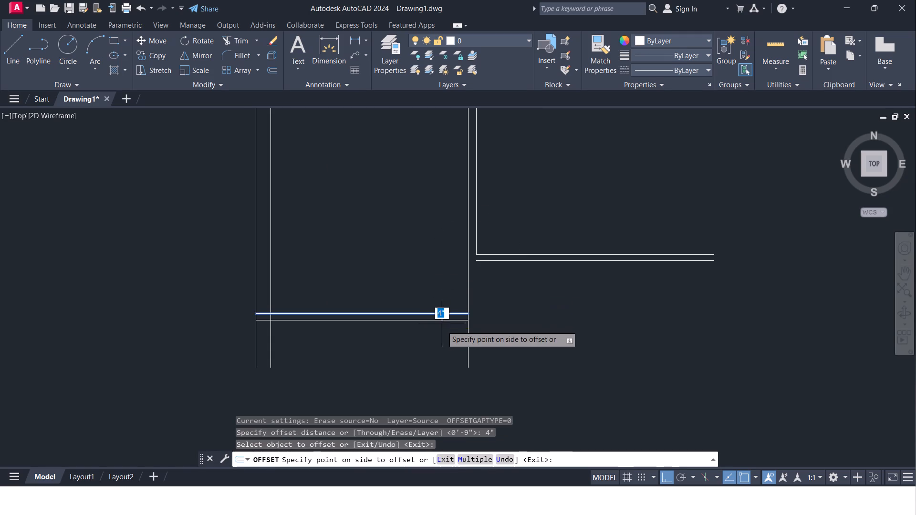
{"action": "left_click", "coordinate": [442, 342]}
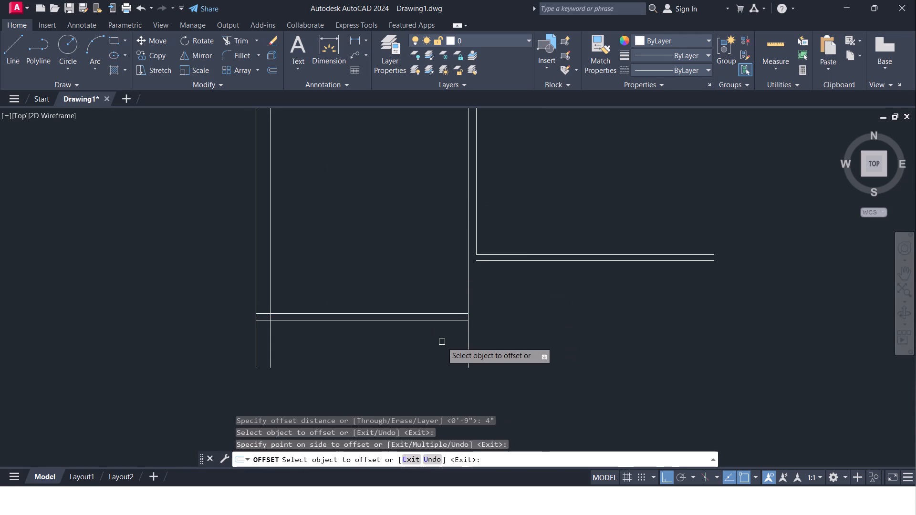
{"action": "middle_click_drag", "start_coordinate": [442, 342], "coordinate": [427, 329]}
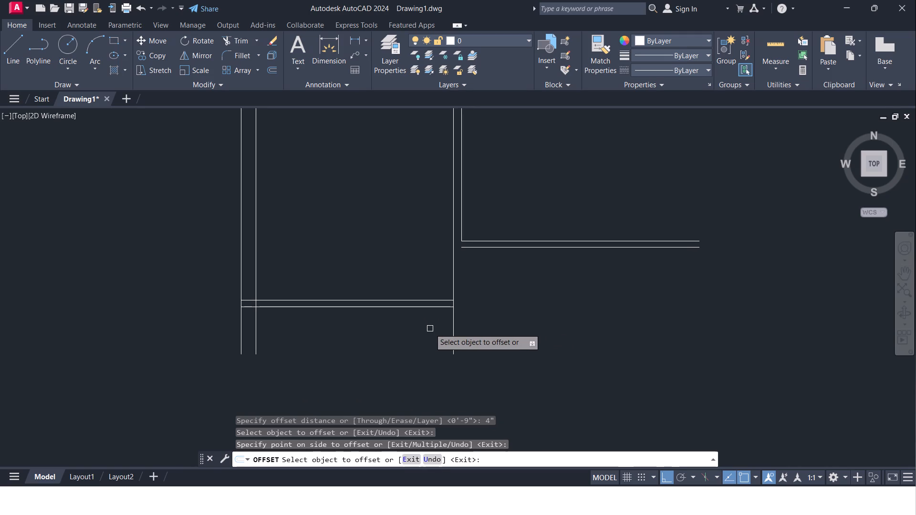
{"action": "key", "text": "Escape"}
Extend the right line of the partition between the rooms down to the lower line of the 12' by 11' room's bottom partition.
{"action": "middle_click_drag", "start_coordinate": [437, 326], "coordinate": [411, 315]}
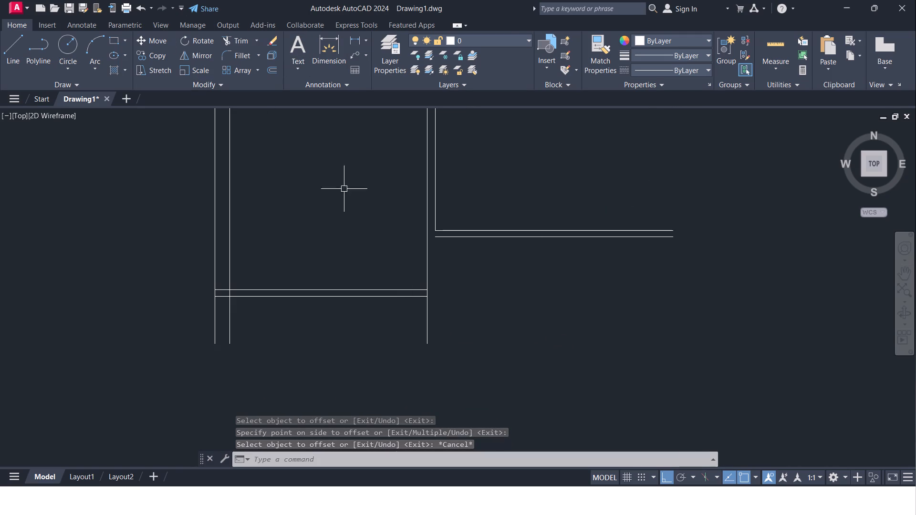
{"action": "type", "text": "EX"}
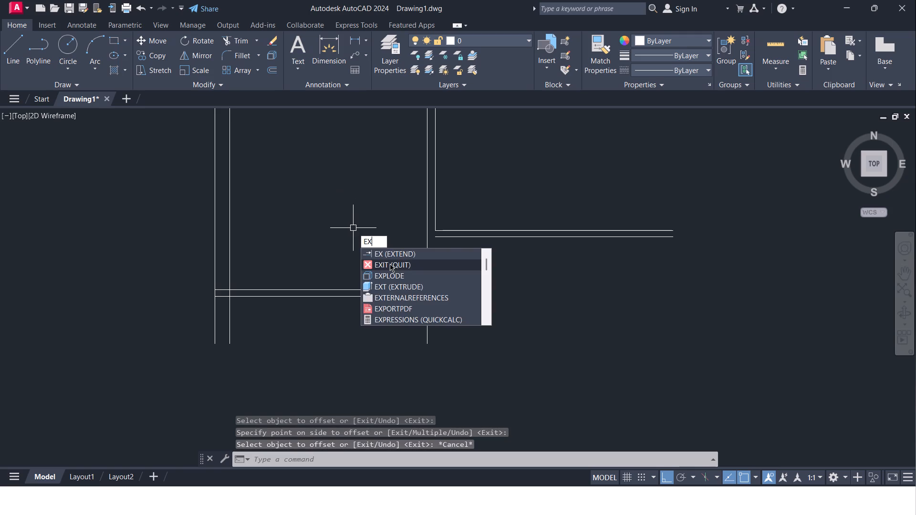
{"action": "left_click", "coordinate": [392, 254]}
{"action": "left_click", "coordinate": [433, 211]}
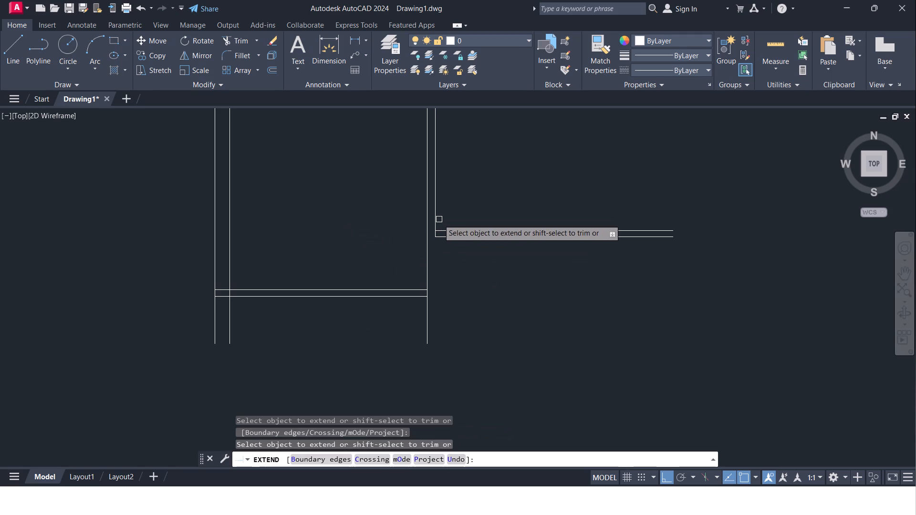
{"action": "double_click", "coordinate": [435, 222]}
{"action": "key", "text": "Escape"}
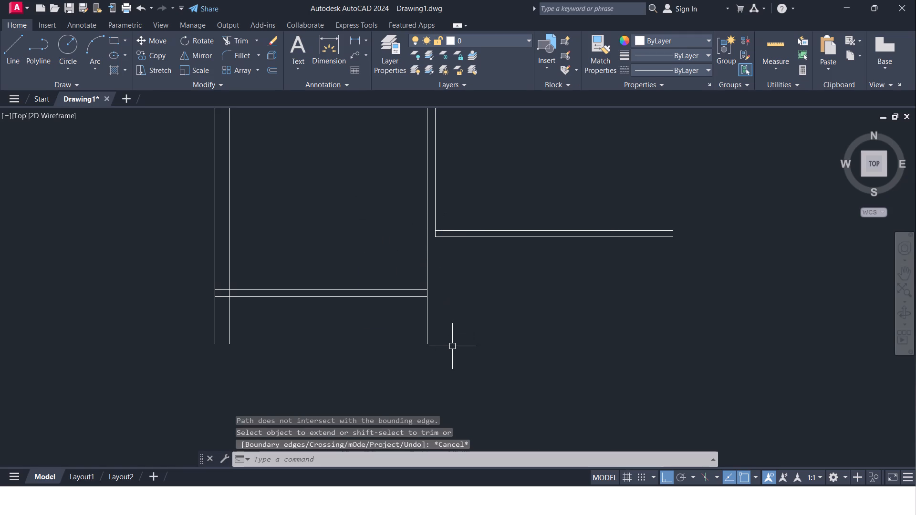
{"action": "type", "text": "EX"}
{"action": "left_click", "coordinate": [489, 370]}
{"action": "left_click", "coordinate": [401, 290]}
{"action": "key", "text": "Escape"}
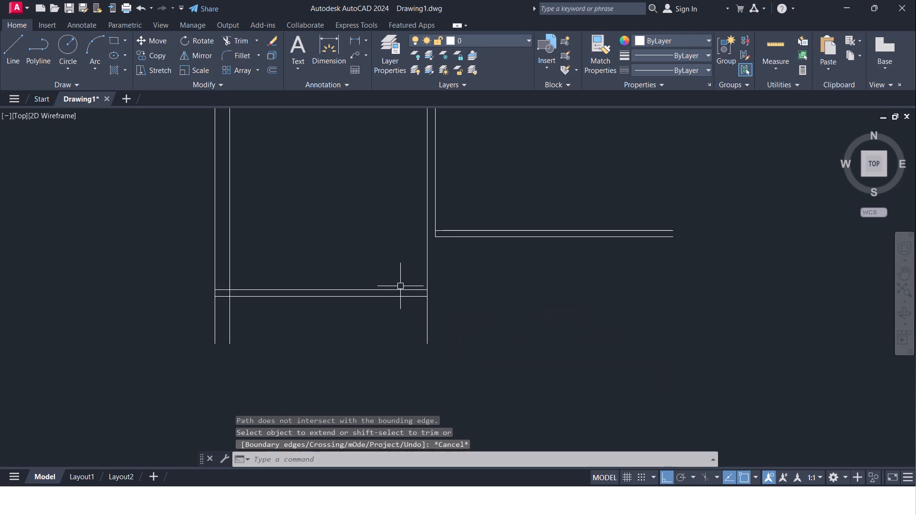
Stretch the right ends of both bottom partition lines of the 10' by 11' room rightward, past the vertical partition.
{"action": "left_click", "coordinate": [400, 290]}
{"action": "left_click", "coordinate": [429, 291]}
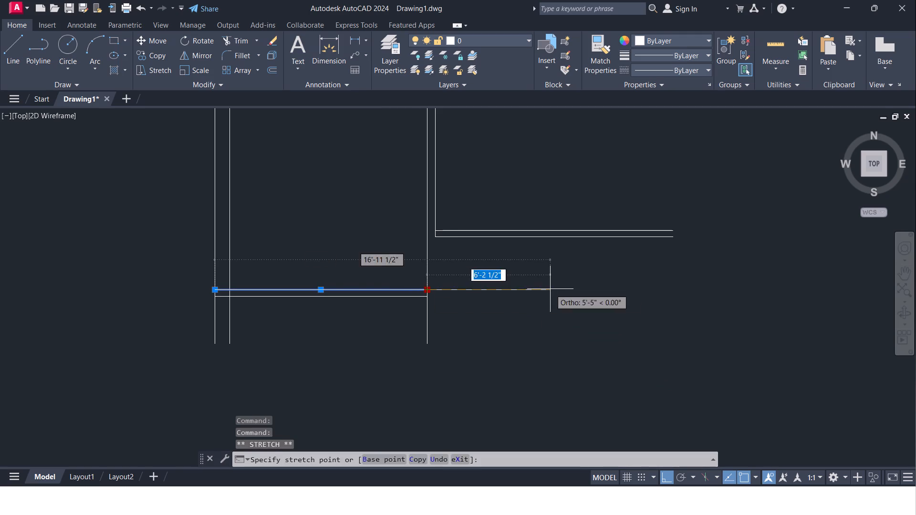
{"action": "left_click", "coordinate": [550, 289]}
{"action": "key", "text": "Escape"}
{"action": "key", "text": "Escape"}
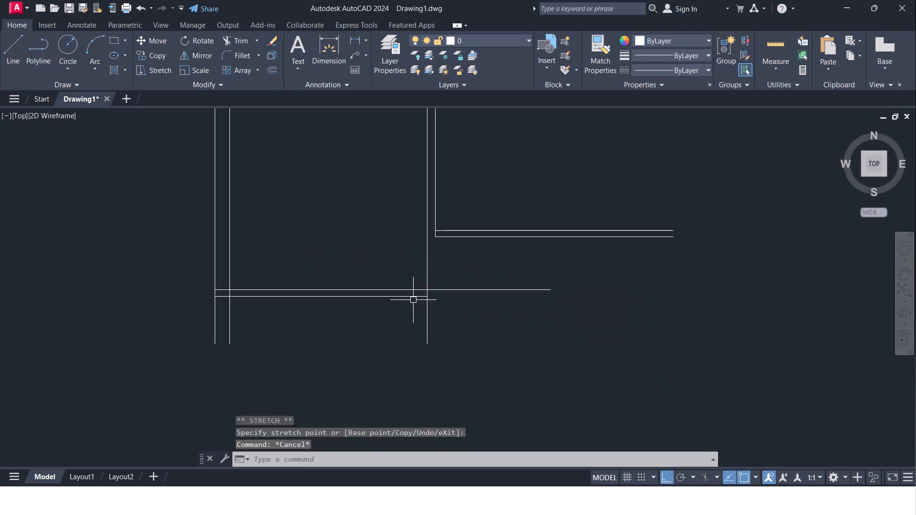
{"action": "left_click", "coordinate": [412, 299]}
{"action": "left_click", "coordinate": [429, 296]}
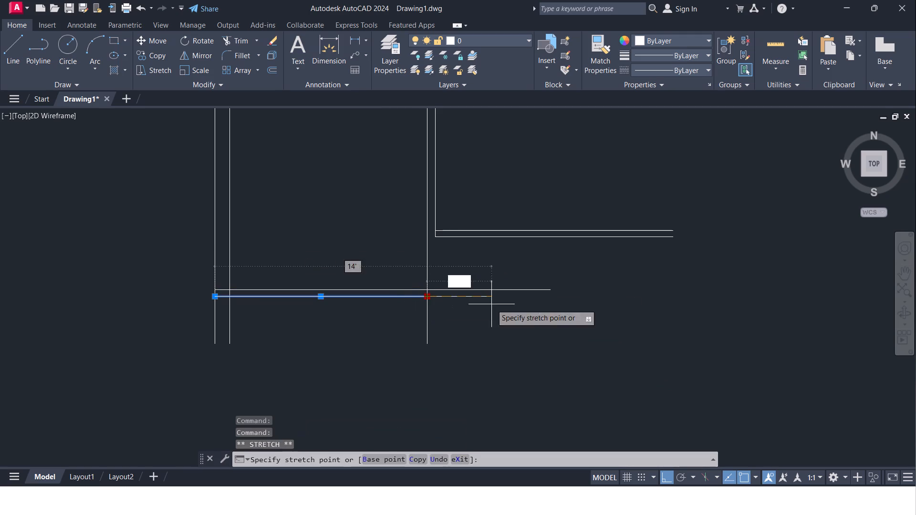
{"action": "left_click", "coordinate": [572, 303]}
{"action": "key", "text": "Escape"}
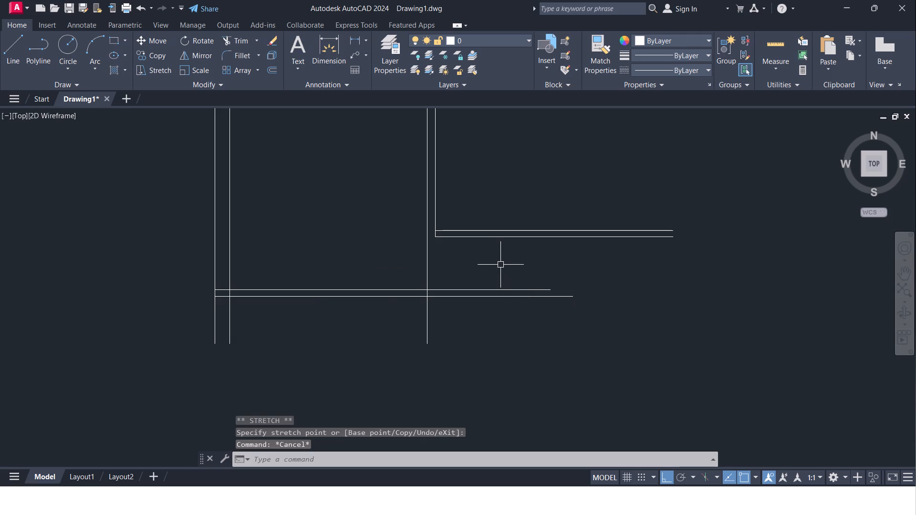
Extend the vertical partition's right line down to the lower line of the 10' by 11' room's bottom partition.
{"action": "key", "text": "e"}
{"action": "key", "text": "x"}
{"action": "left_click", "coordinate": [519, 289]}
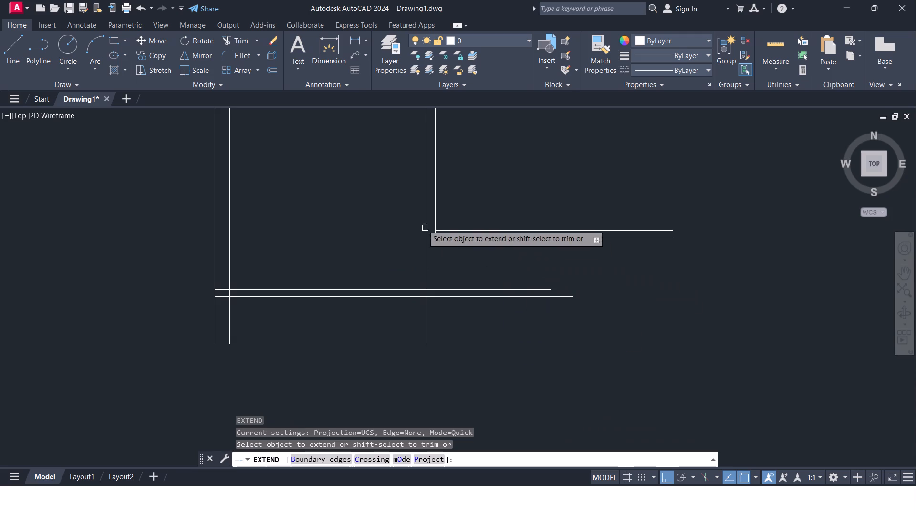
{"action": "left_click", "coordinate": [433, 213]}
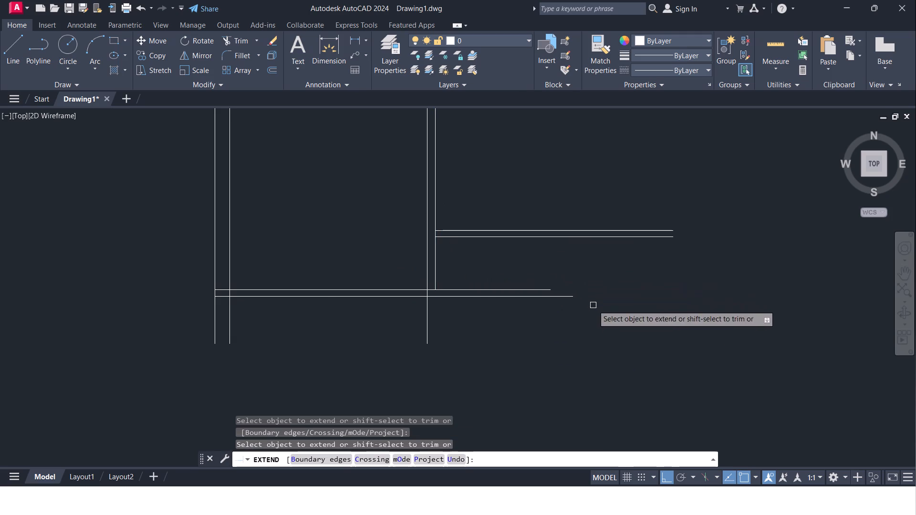
{"action": "left_click", "coordinate": [435, 268]}
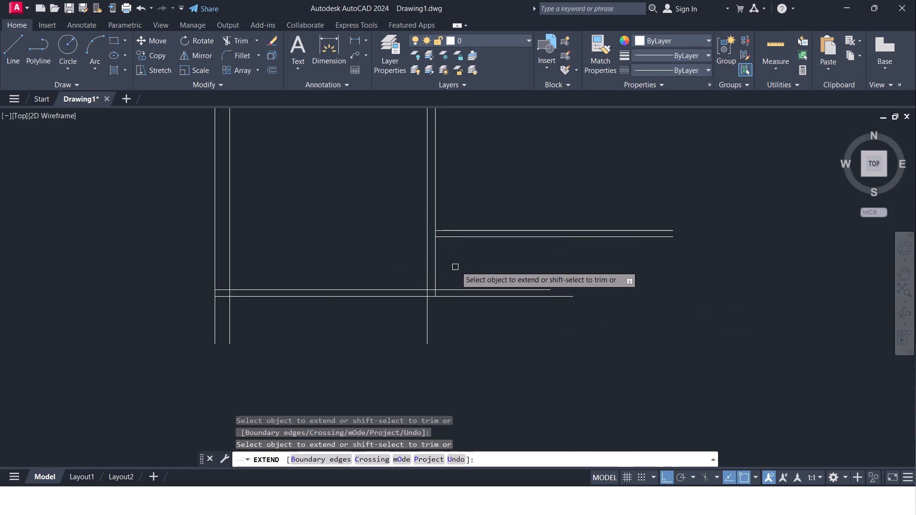
Extend both bottom partition lines of the 12' by 11' room left to the vertical partition's left line.
{"action": "middle_click_drag", "start_coordinate": [454, 255], "coordinate": [459, 296]}
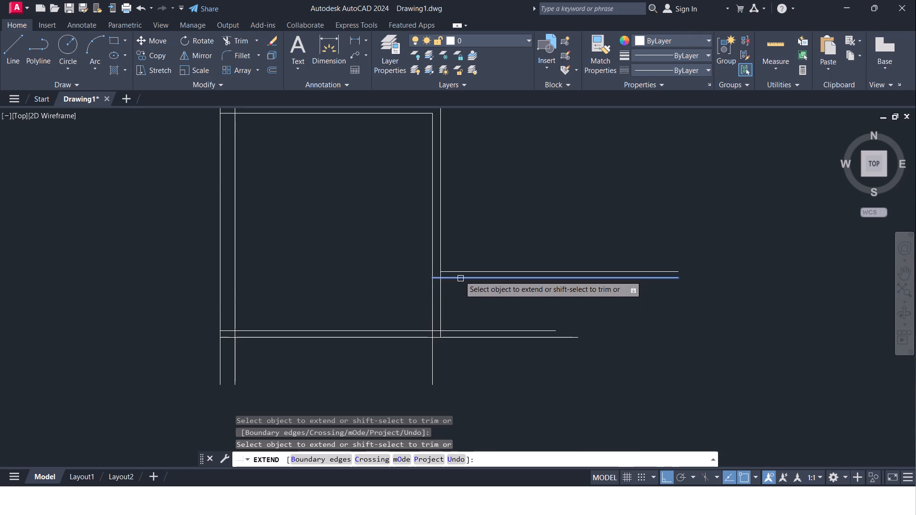
{"action": "left_click", "coordinate": [459, 273]}
{"action": "left_click", "coordinate": [459, 278]}
{"action": "middle_click_drag", "start_coordinate": [462, 298], "coordinate": [464, 247]}
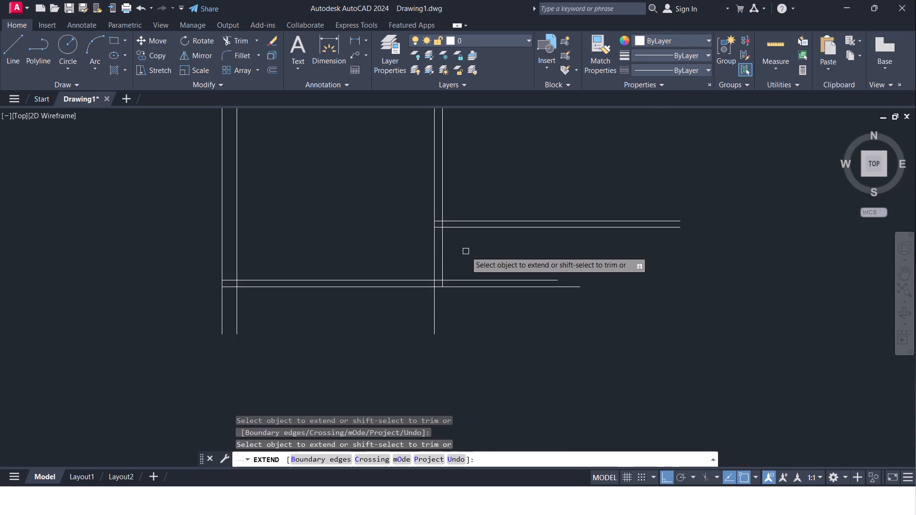
{"action": "key", "text": "Escape"}
Trim the line ends overshooting the 10' by 11' room's bottom partition, both right of the vertical partition and below the room.
{"action": "key", "text": "t"}
{"action": "key", "text": "r"}
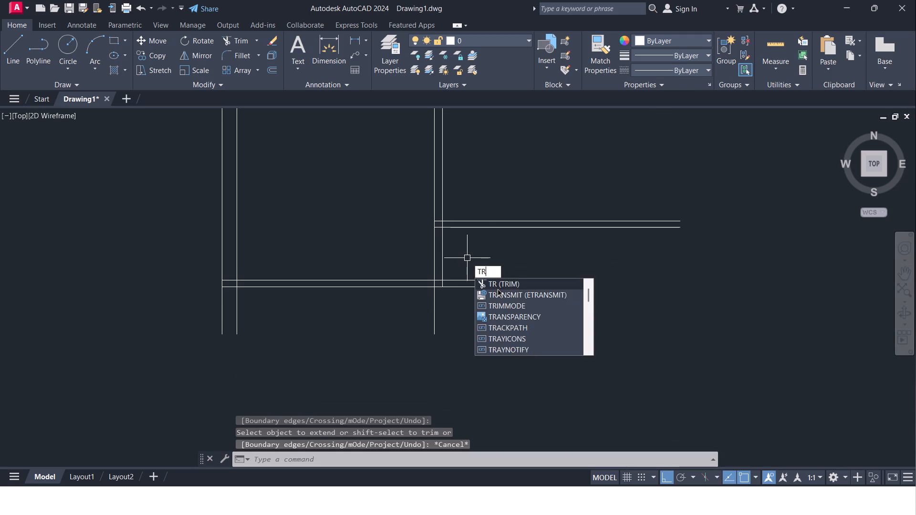
{"action": "left_click", "coordinate": [498, 289]}
{"action": "left_click_drag", "start_coordinate": [472, 269], "coordinate": [471, 303]}
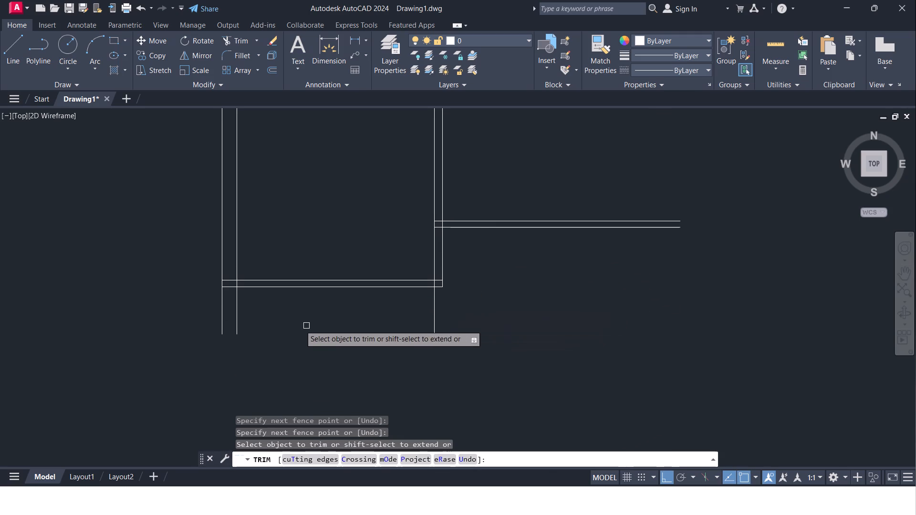
{"action": "left_click_drag", "start_coordinate": [210, 299], "coordinate": [449, 308]}
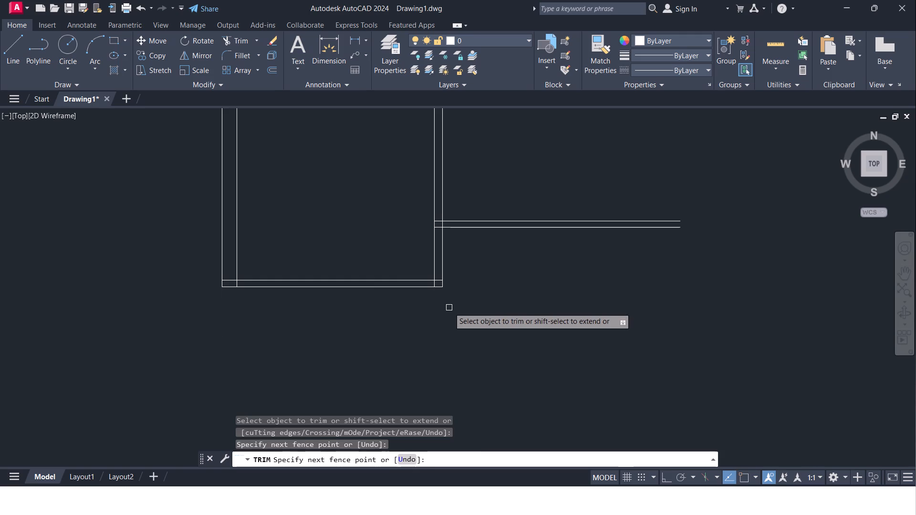
{"action": "middle_click_drag", "start_coordinate": [431, 308], "coordinate": [431, 334]}
{"action": "scroll", "coordinate": [431, 334], "scroll_direction": "down", "scroll_amount": 1}
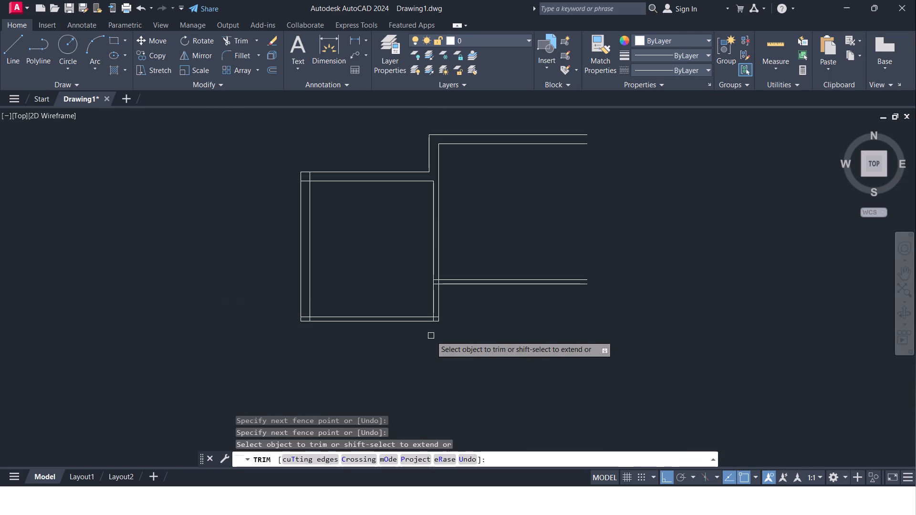
{"action": "key", "text": "Escape"}
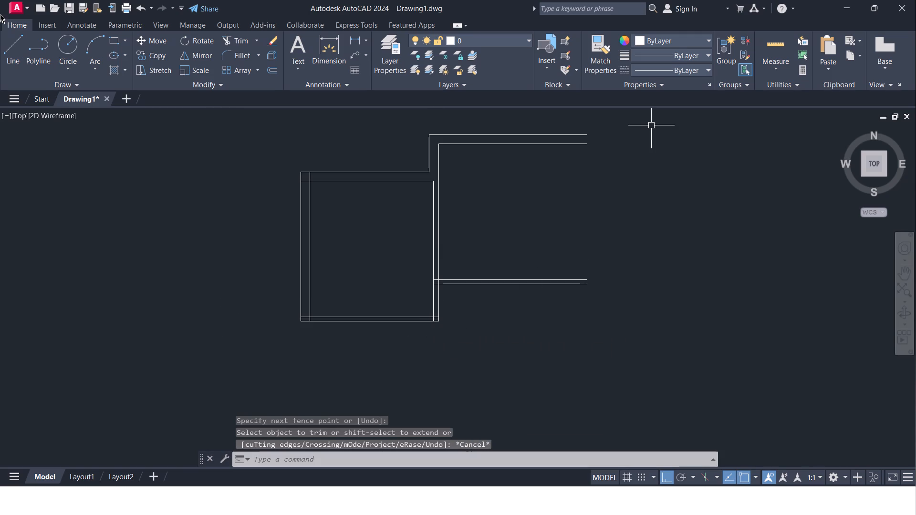
Draw an 11' vertical line closing the right side of the 12' by 11' room between its inner top and bottom lines.
{"action": "left_click", "coordinate": [18, 59]}
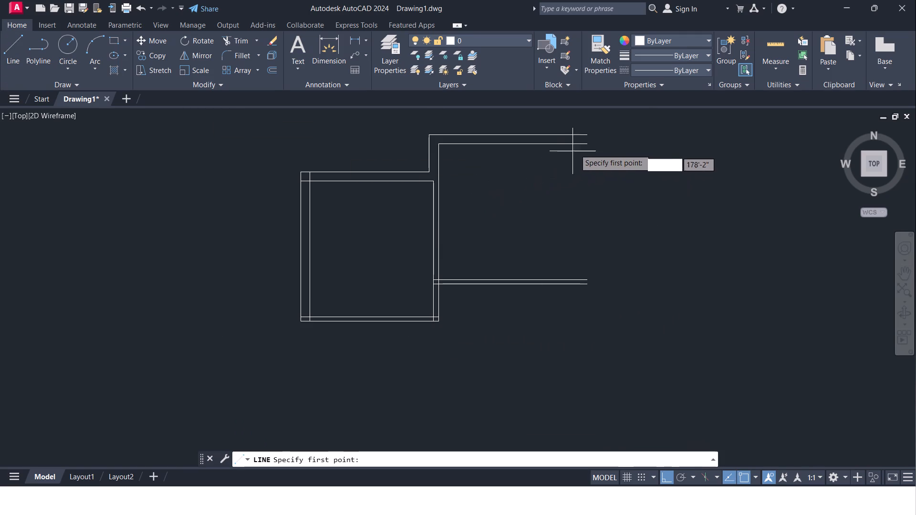
{"action": "left_click", "coordinate": [586, 144]}
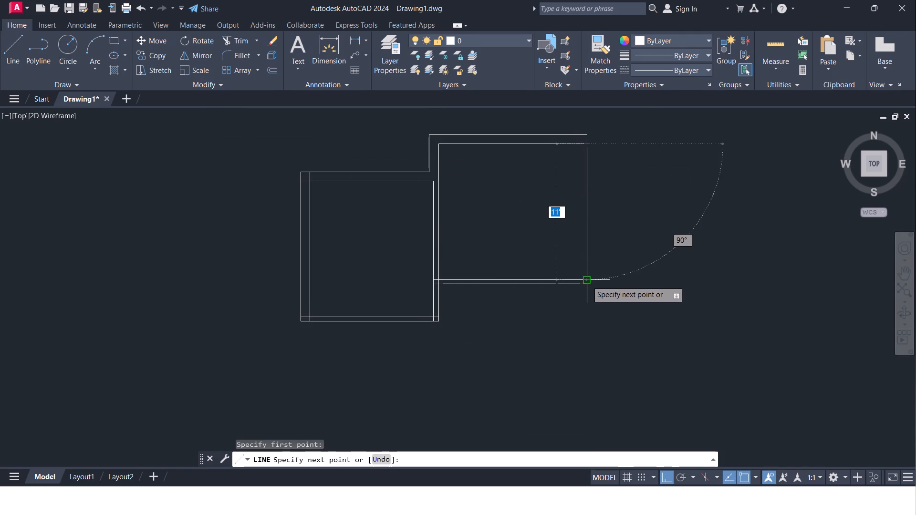
{"action": "left_click", "coordinate": [587, 281]}
{"action": "key", "text": "Escape"}
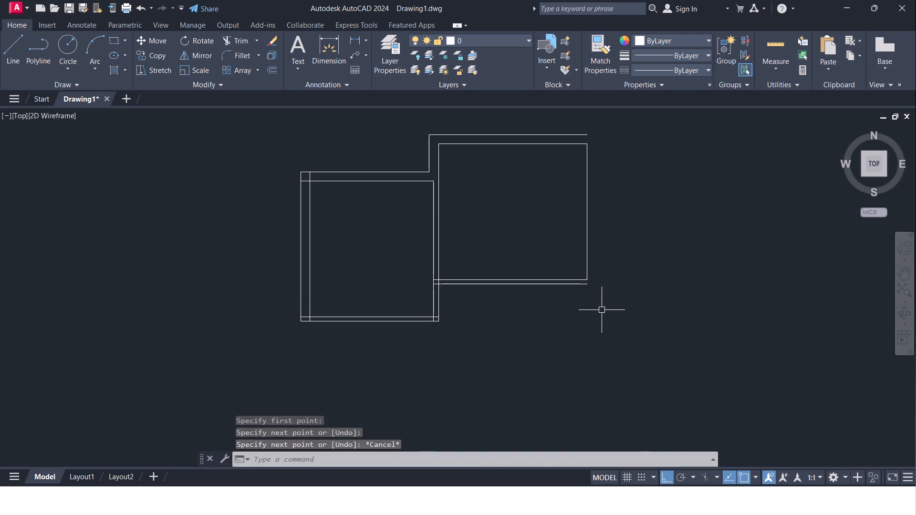
Offset the 12' by 11' room's right line 9" outward to form the outer wall line.
{"action": "key", "text": "o"}
{"action": "key", "text": "Return"}
{"action": "key", "text": "9"}
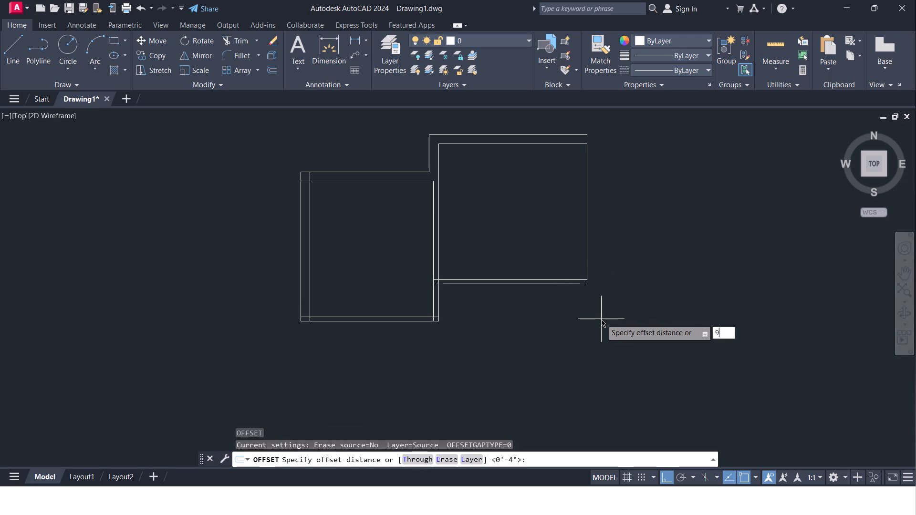
{"action": "key", "text": "shift+quotedbl"}
{"action": "key", "text": "Return"}
{"action": "left_click", "coordinate": [587, 220]}
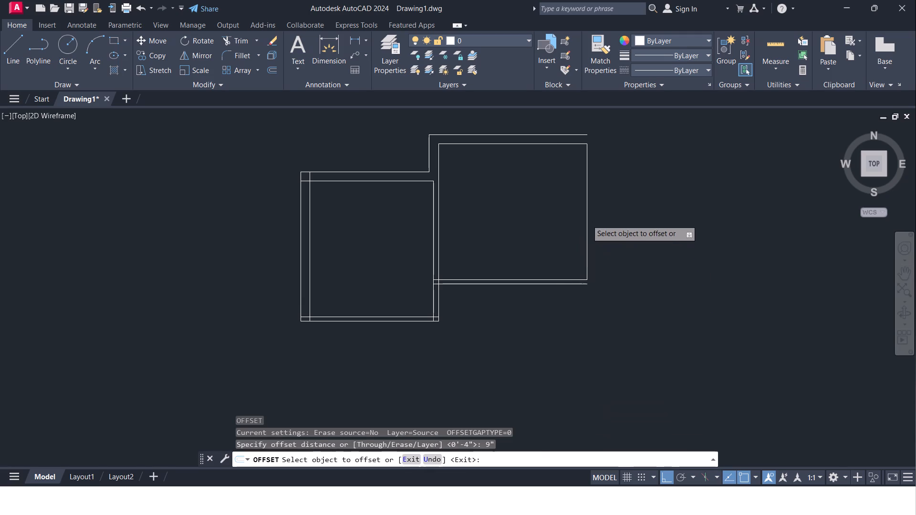
{"action": "left_click", "coordinate": [614, 221]}
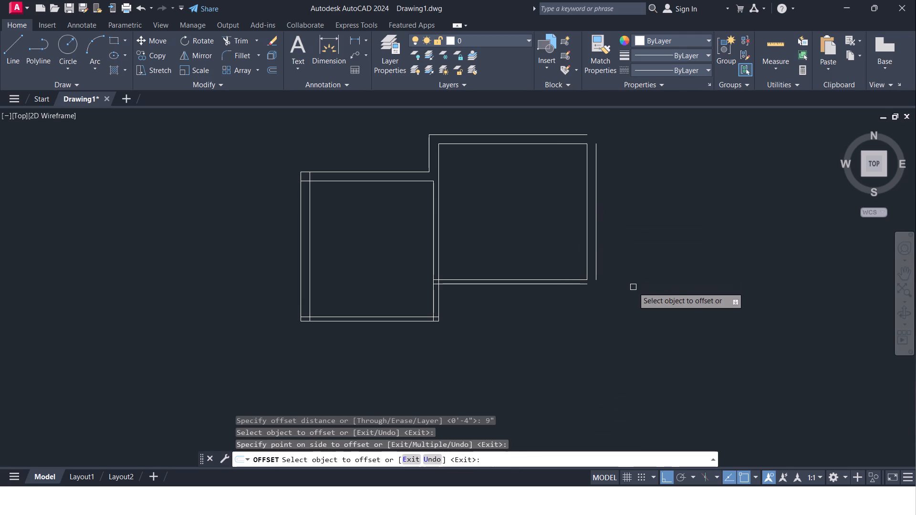
Fillet the 12' by 11' room's outer top line with its outer right line to close the wall corner.
{"action": "left_click", "coordinate": [233, 61]}
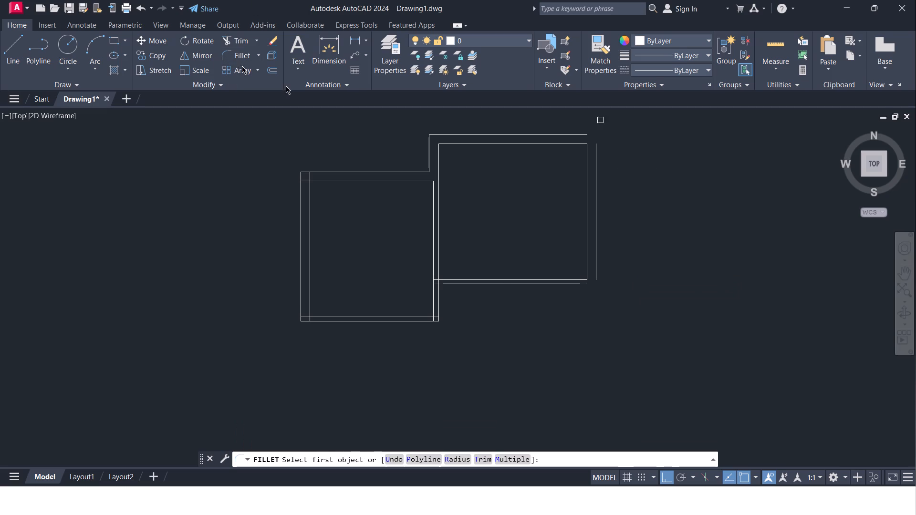
{"action": "left_click", "coordinate": [516, 135]}
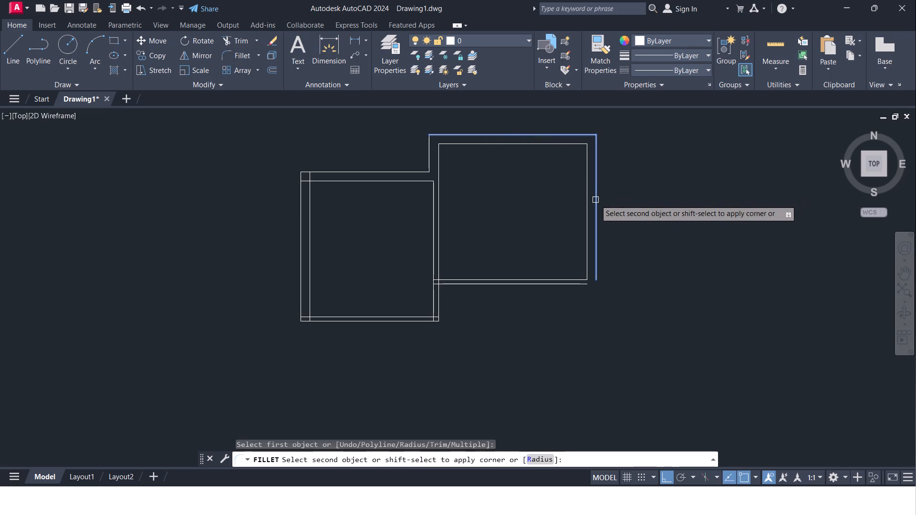
{"action": "left_click", "coordinate": [595, 200]}
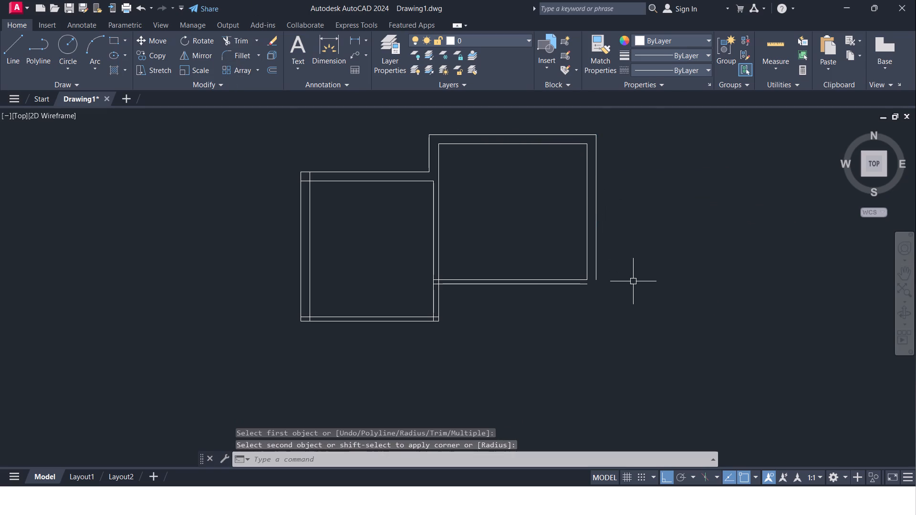
Offset the lower line of the 12' by 11' room's bottom partition 8' downward.
{"action": "middle_click_drag", "start_coordinate": [633, 282], "coordinate": [618, 225]}
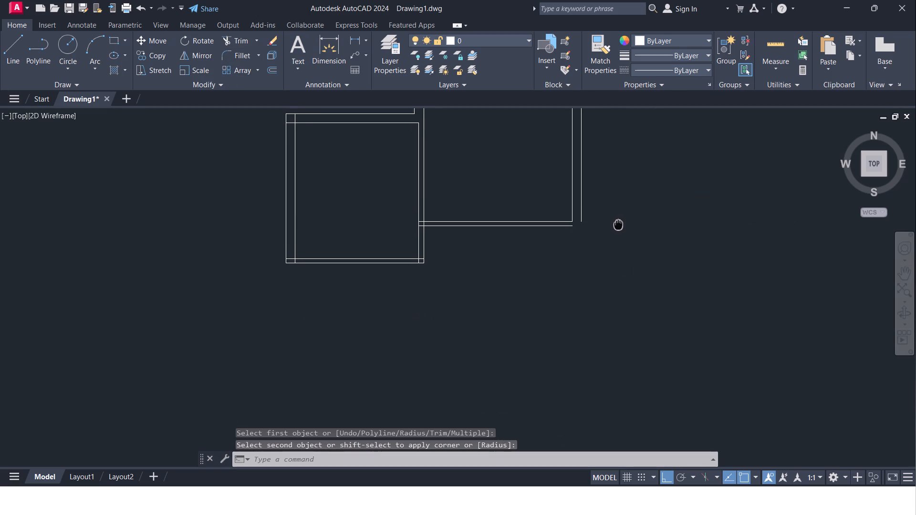
{"action": "middle_click_drag", "start_coordinate": [618, 225], "coordinate": [618, 232]}
{"action": "middle_click_drag", "start_coordinate": [521, 278], "coordinate": [610, 261]}
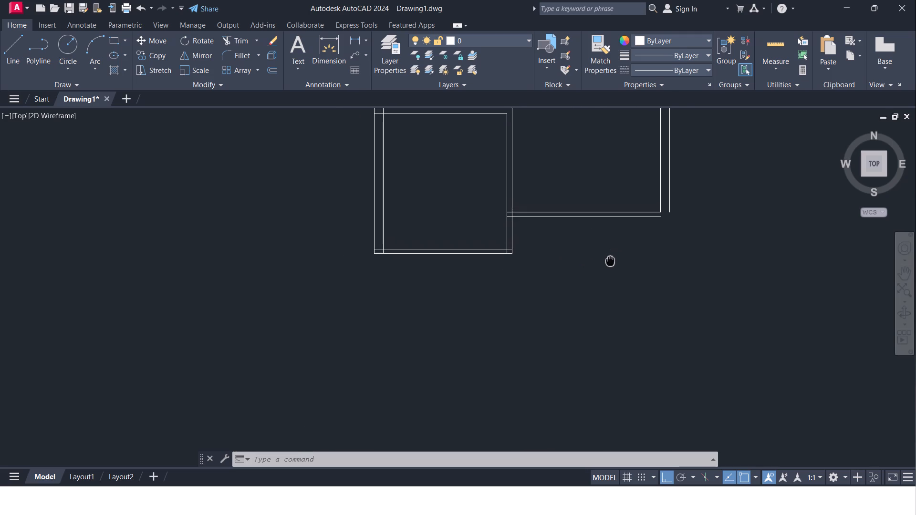
{"action": "middle_click_drag", "start_coordinate": [610, 261], "coordinate": [539, 276]}
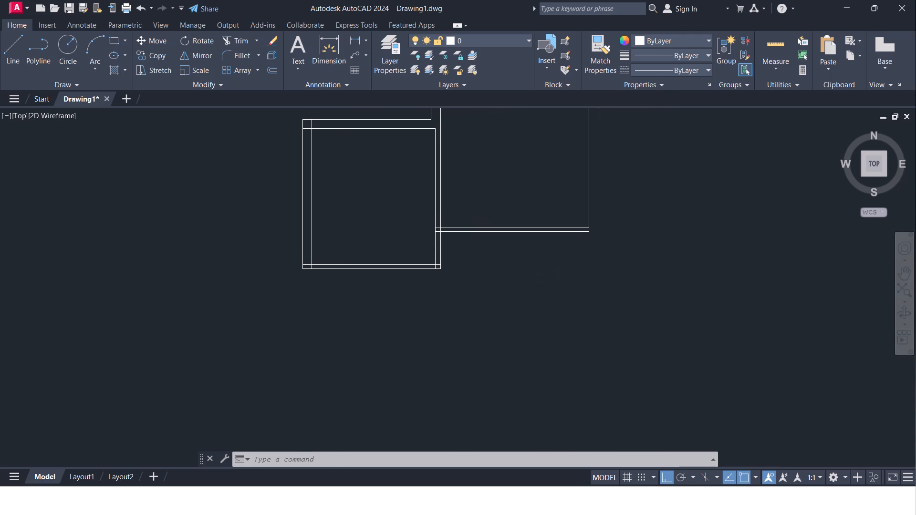
{"action": "scroll", "coordinate": [558, 270], "scroll_direction": "down", "scroll_amount": 1}
{"action": "middle_click_drag", "start_coordinate": [558, 270], "coordinate": [532, 273]}
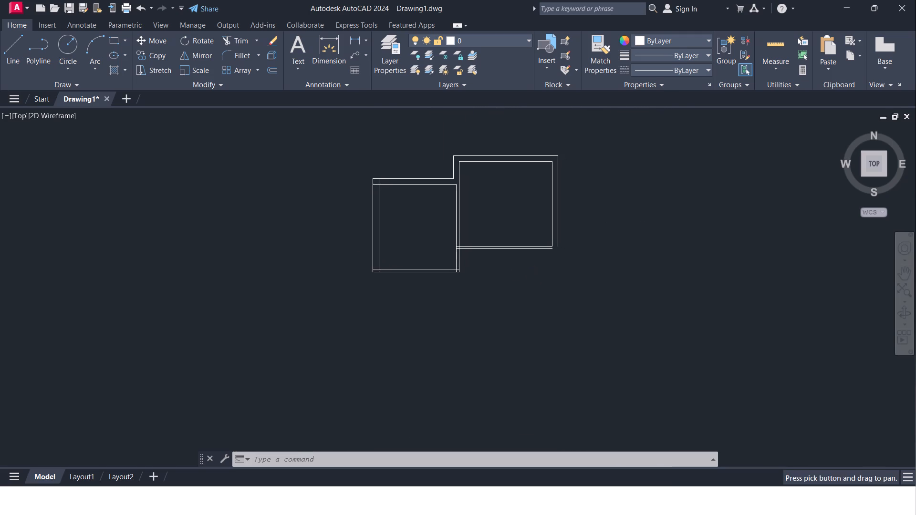
{"action": "scroll", "coordinate": [532, 273], "scroll_direction": "up", "scroll_amount": 1}
{"action": "key", "text": "Escape"}
{"action": "key", "text": "o"}
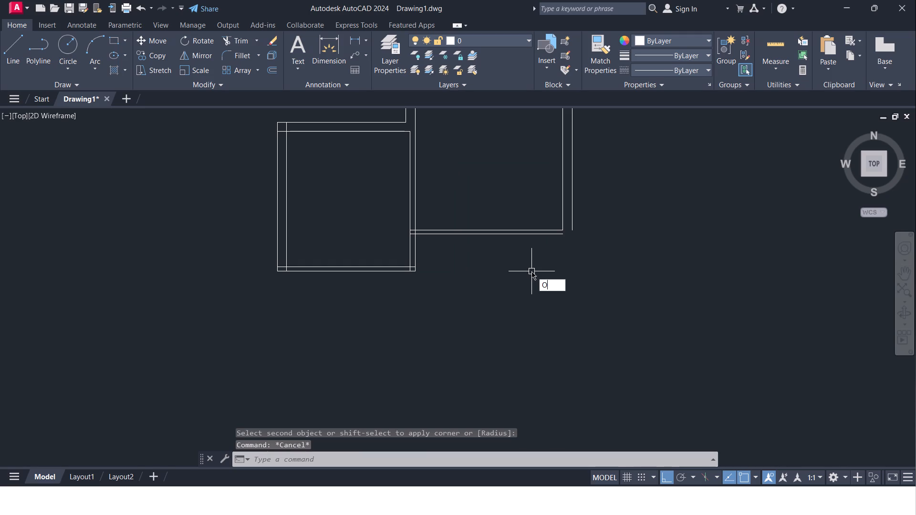
{"action": "key", "text": "Return"}
{"action": "type", "text": "8'"}
{"action": "key", "text": "Return"}
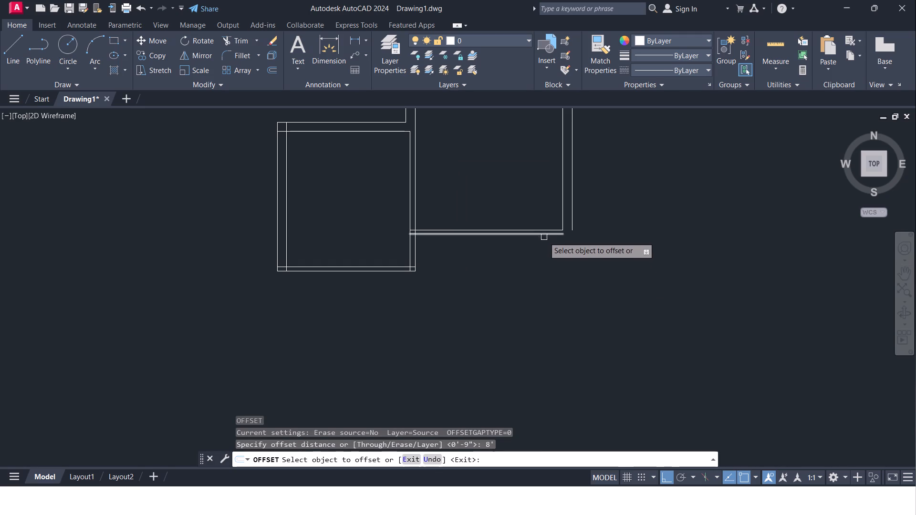
{"action": "left_click", "coordinate": [544, 237]}
{"action": "left_click", "coordinate": [547, 294]}
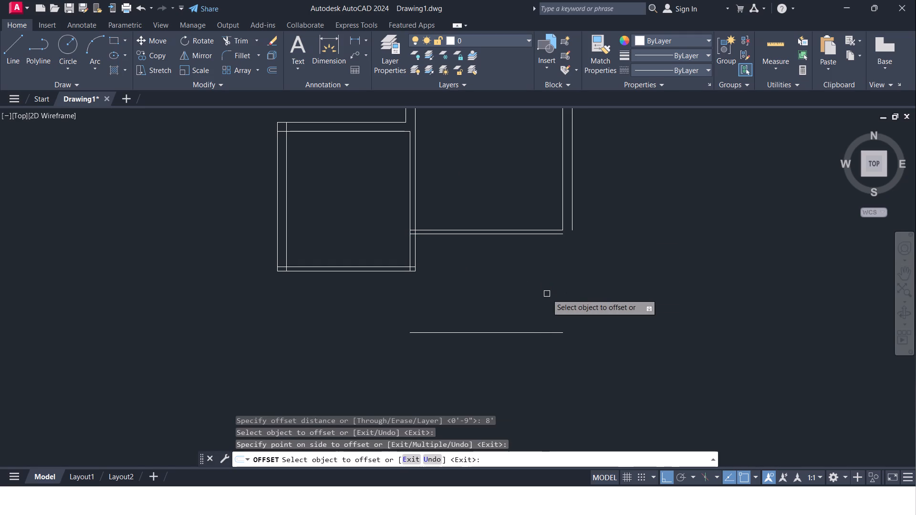
{"action": "key", "text": "Return"}
Offset the line 8' below the 12' by 11' room 4" downward to form a partition.
{"action": "key", "text": "Return"}
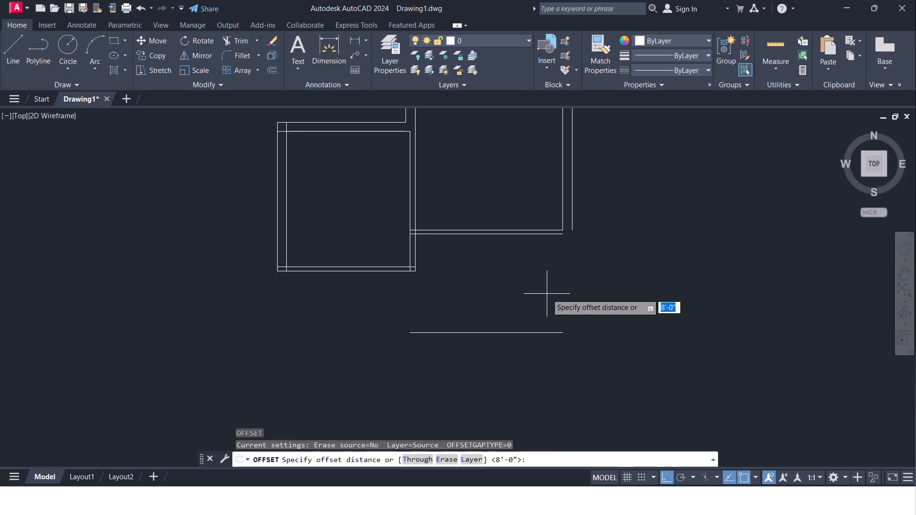
{"action": "type", "text": "4\""}
{"action": "key", "text": "Return"}
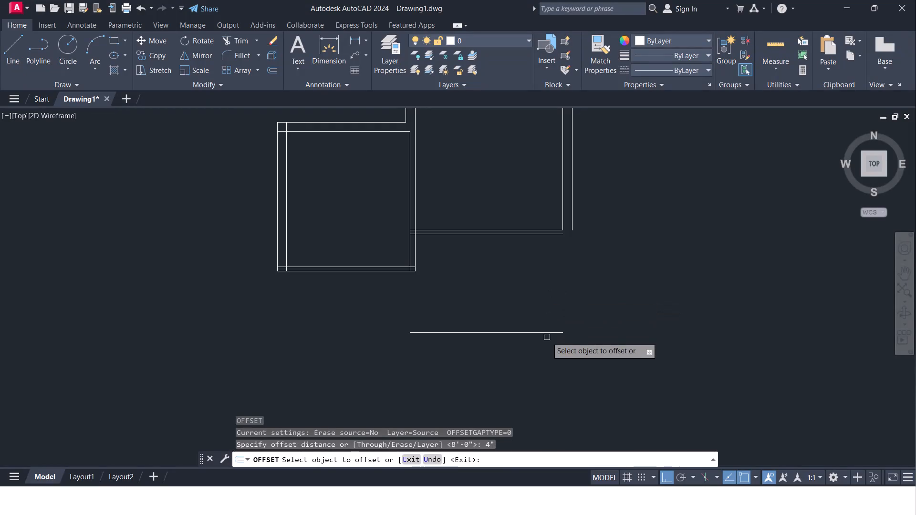
{"action": "left_click", "coordinate": [546, 330]}
{"action": "left_click", "coordinate": [544, 363]}
{"action": "middle_click_drag", "start_coordinate": [544, 361], "coordinate": [525, 278]}
{"action": "scroll", "coordinate": [544, 361], "scroll_direction": "up", "scroll_amount": 1}
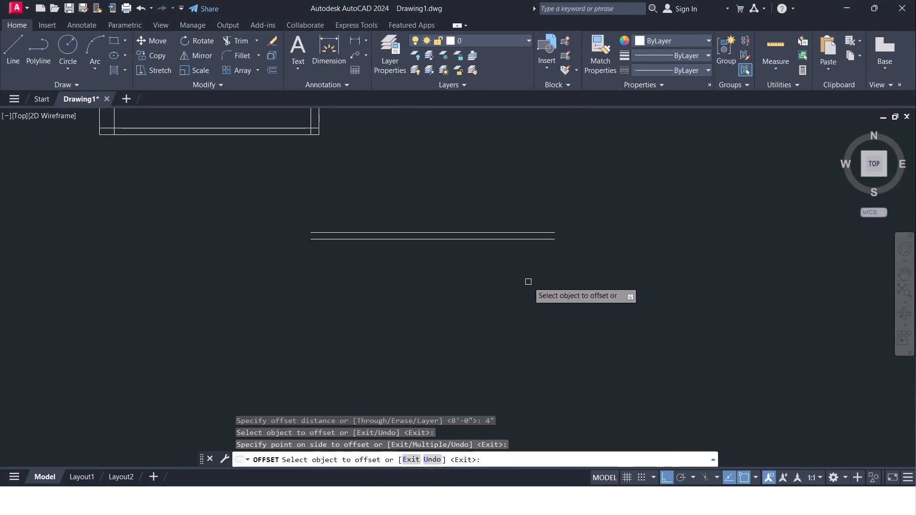
{"action": "scroll", "coordinate": [528, 282], "scroll_direction": "down", "scroll_amount": 1}
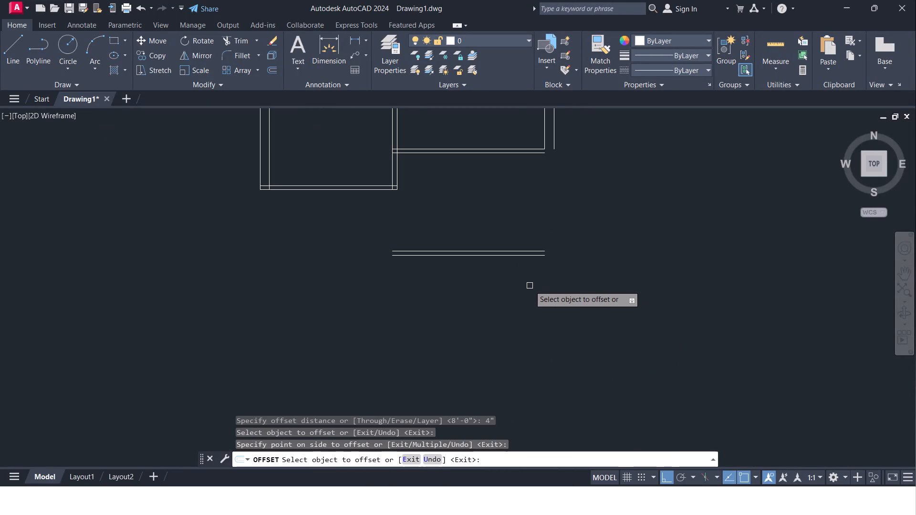
{"action": "key", "text": "Return"}
Offset the lower line of the new partition below the 12' by 11' room 7' downward.
{"action": "key", "text": "Return"}
{"action": "type", "text": "7'"}
{"action": "key", "text": "Return"}
{"action": "left_click", "coordinate": [529, 257]}
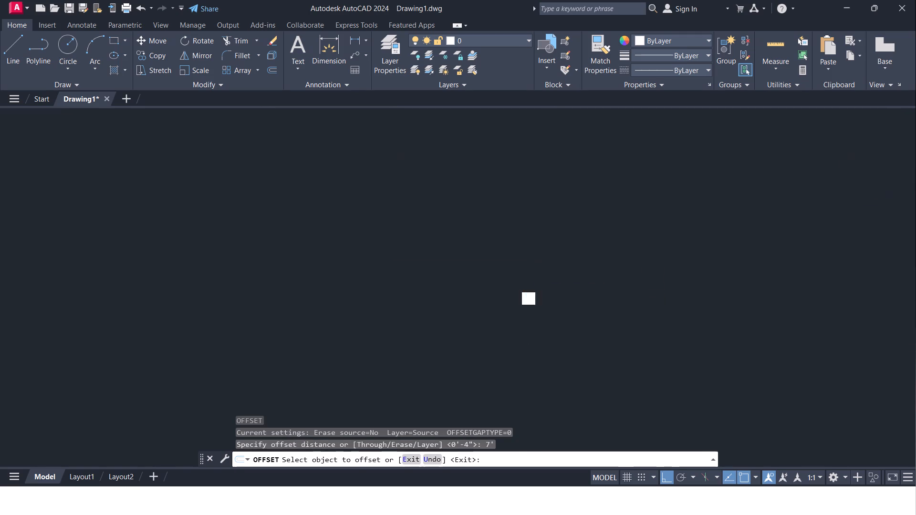
{"action": "left_click", "coordinate": [537, 322]}
{"action": "key", "text": "Return"}
Offset the line at the bottom of the 7' space 4" downward to form a second partition.
{"action": "key", "text": "Return"}
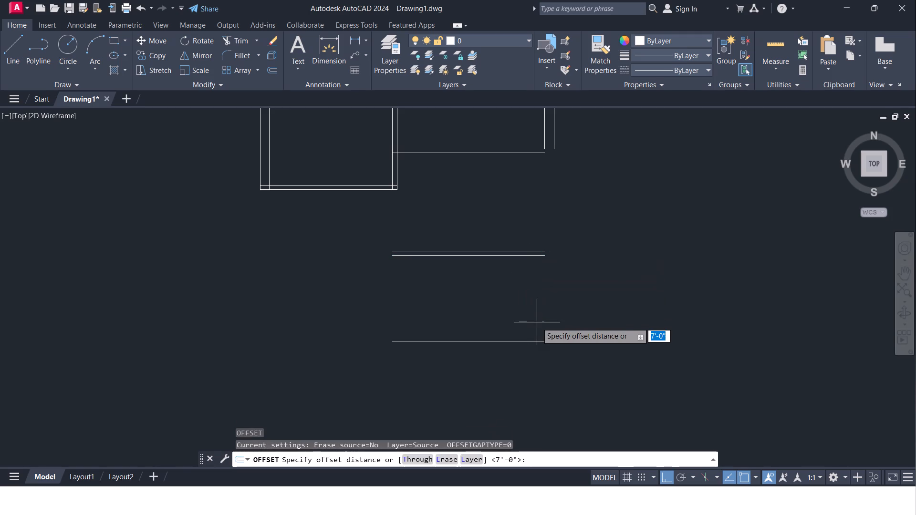
{"action": "type", "text": "4\""}
{"action": "key", "text": "Return"}
{"action": "left_click", "coordinate": [533, 342]}
{"action": "left_click", "coordinate": [526, 389]}
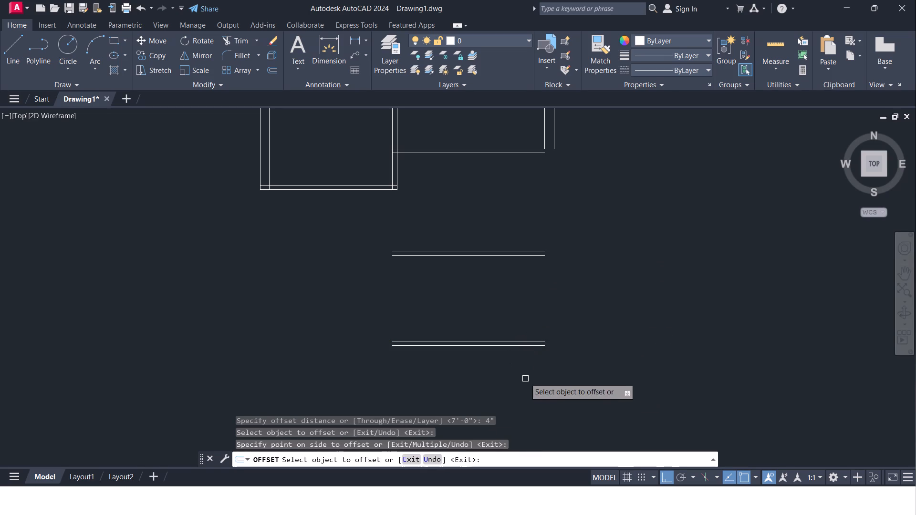
{"action": "middle_click_drag", "start_coordinate": [520, 372], "coordinate": [578, 367]}
{"action": "scroll", "coordinate": [578, 367], "scroll_direction": "down", "scroll_amount": 1}
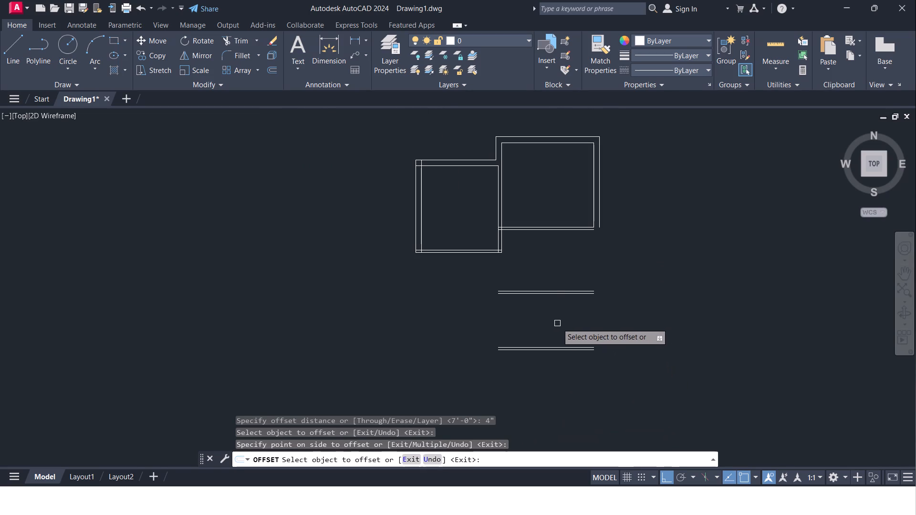
{"action": "key", "text": "Escape"}
Extend the 12' by 11' room's inner right line down through the 8' and 7' spaces to the lowest partition's upper line.
{"action": "type", "text": "EX"}
{"action": "left_click", "coordinate": [604, 346]}
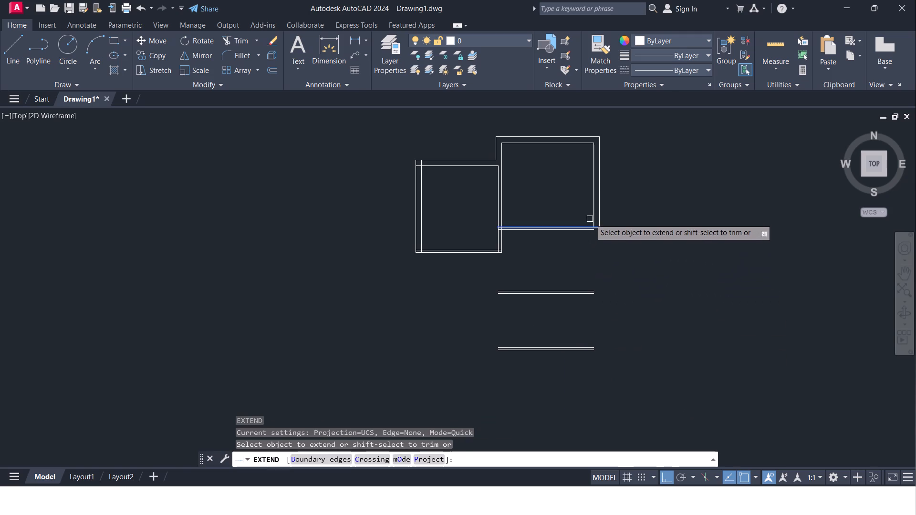
{"action": "left_click", "coordinate": [591, 217]}
{"action": "left_click", "coordinate": [591, 219]}
{"action": "left_click", "coordinate": [594, 251]}
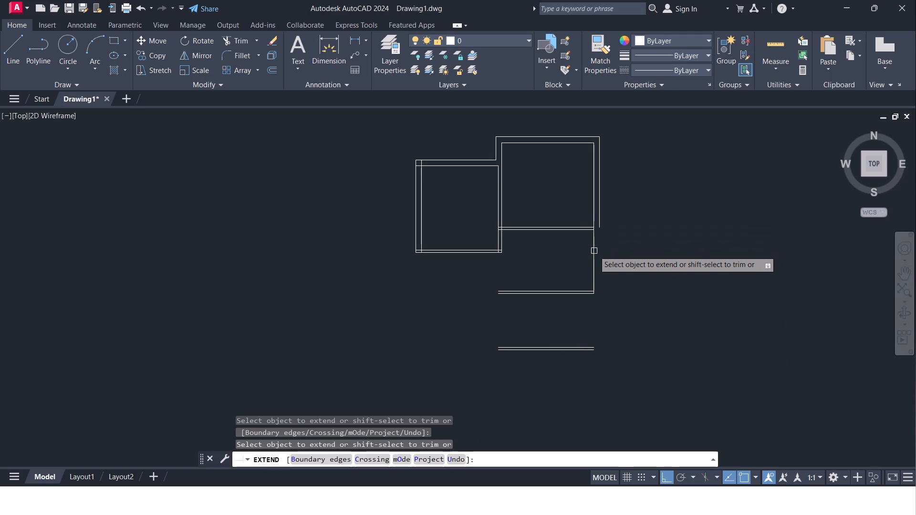
{"action": "left_click", "coordinate": [593, 259]}
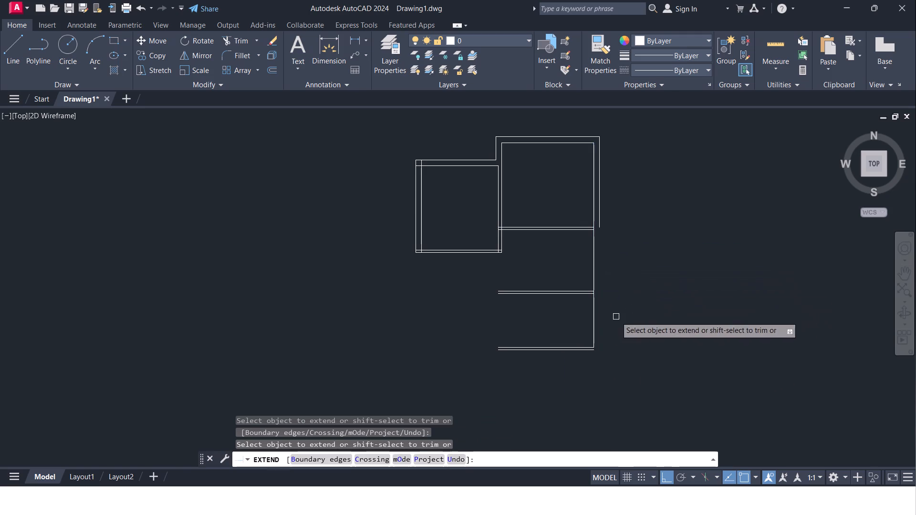
{"action": "middle_click_drag", "start_coordinate": [616, 317], "coordinate": [680, 292]}
{"action": "middle_click_drag", "start_coordinate": [538, 270], "coordinate": [539, 283]}
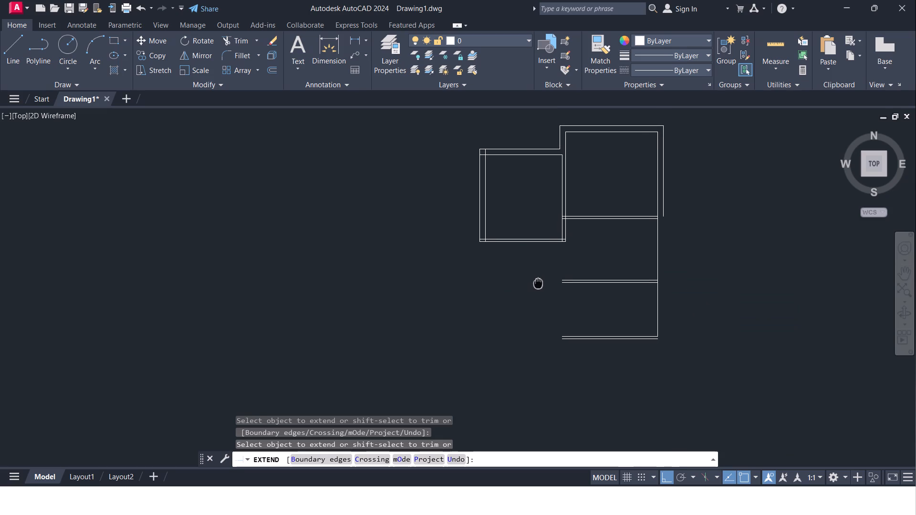
{"action": "middle_click_drag", "start_coordinate": [539, 283], "coordinate": [543, 282]}
{"action": "key", "text": "Escape"}
Offset the lower line of the 10' by 11' room's bottom partition 7' downward.
{"action": "scroll", "coordinate": [517, 279], "scroll_direction": "up", "scroll_amount": 2}
{"action": "middle_click_drag", "start_coordinate": [516, 279], "coordinate": [467, 268]}
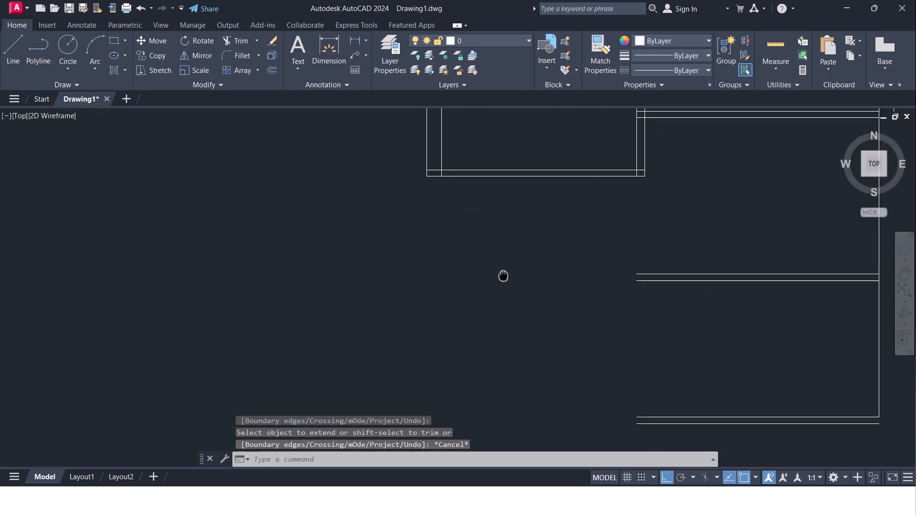
{"action": "middle_click_drag", "start_coordinate": [467, 268], "coordinate": [437, 267]}
{"action": "key", "text": "o"}
{"action": "key", "text": "Return"}
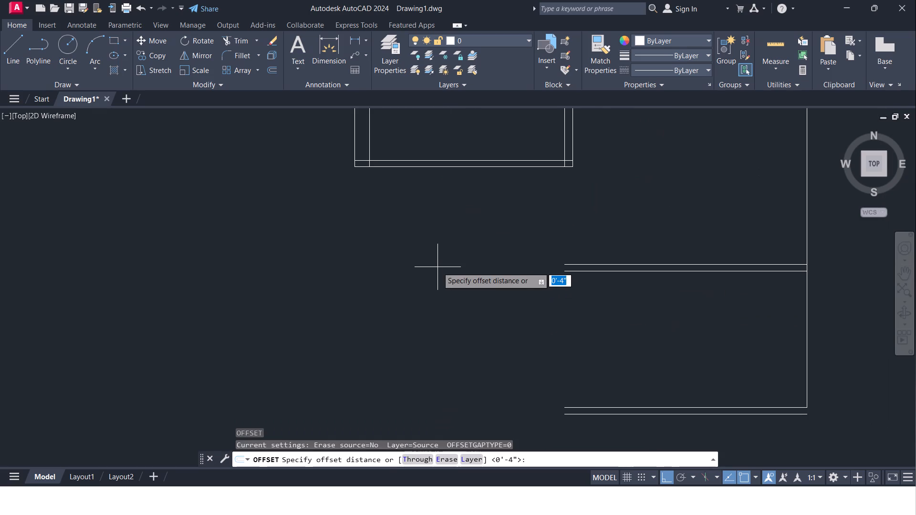
{"action": "type", "text": "7'"}
{"action": "key", "text": "Return"}
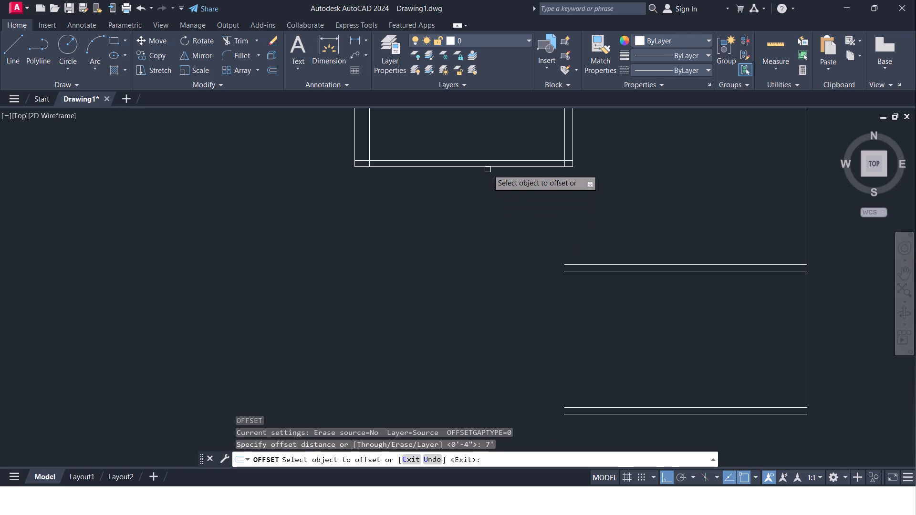
{"action": "left_click", "coordinate": [488, 169]}
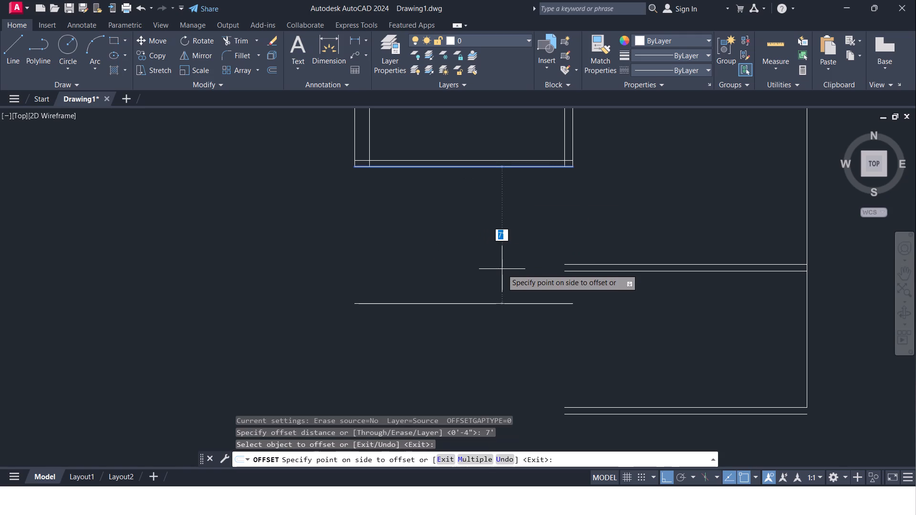
{"action": "left_click", "coordinate": [502, 269]}
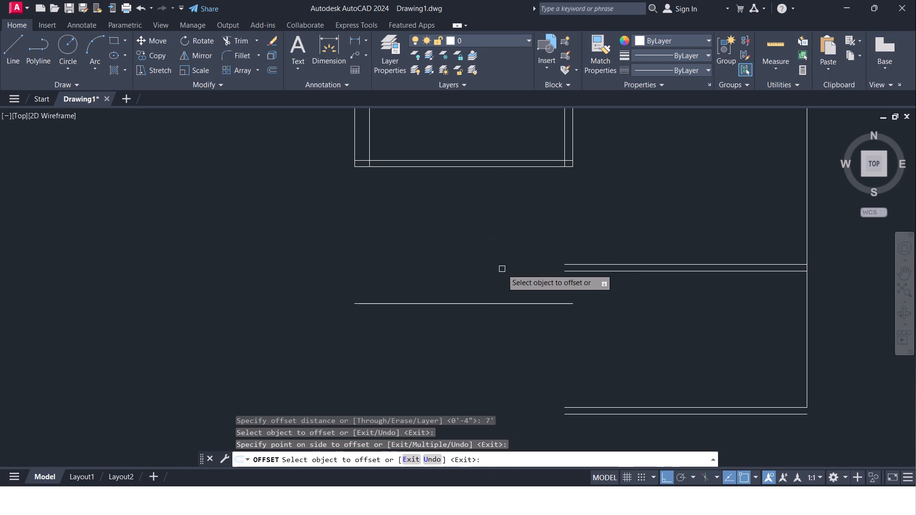
{"action": "key", "text": "Return"}
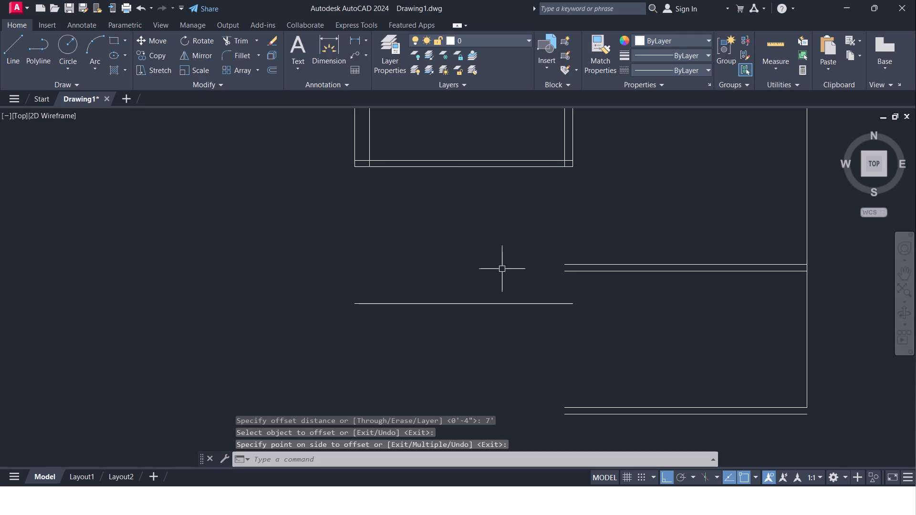
Offset the line 7' below the 10' by 11' room 4" downward to form a partition.
{"action": "key", "text": "Return"}
{"action": "type", "text": "4\""}
{"action": "key", "text": "Return"}
{"action": "left_click", "coordinate": [518, 301]}
{"action": "left_click", "coordinate": [516, 327]}
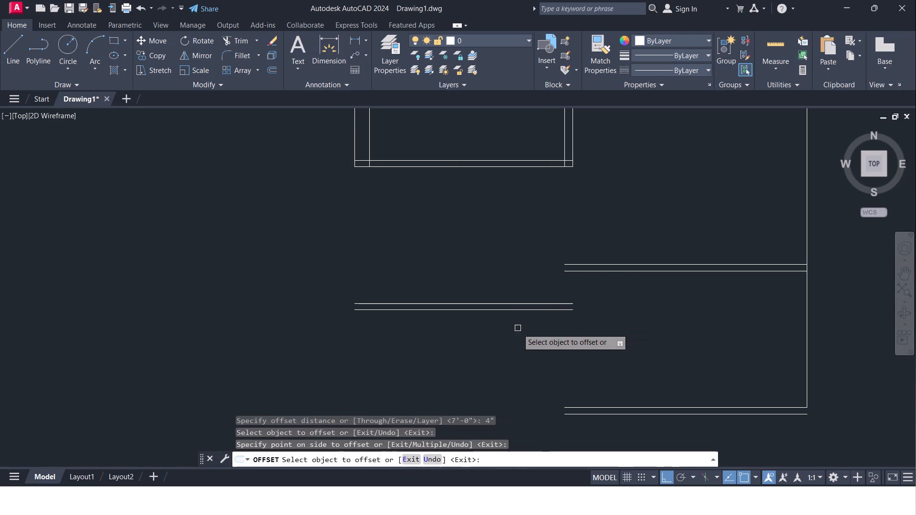
{"action": "middle_click_drag", "start_coordinate": [518, 329], "coordinate": [492, 253]}
{"action": "scroll", "coordinate": [492, 253], "scroll_direction": "down", "scroll_amount": 1}
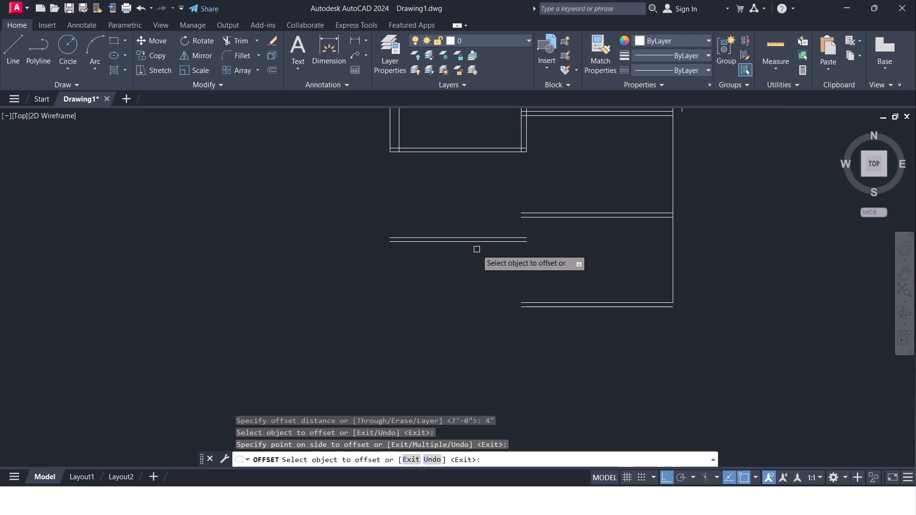
{"action": "key", "text": "Return"}
Offset the lower line of the new partition below the 10' by 11' room 10' downward.
{"action": "key", "text": "Return"}
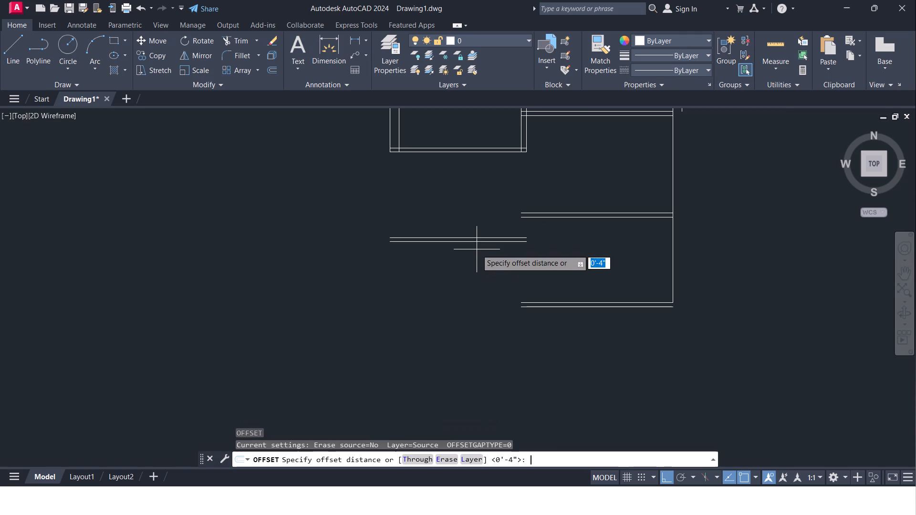
{"action": "type", "text": "10"}
{"action": "key", "text": "apostrophe"}
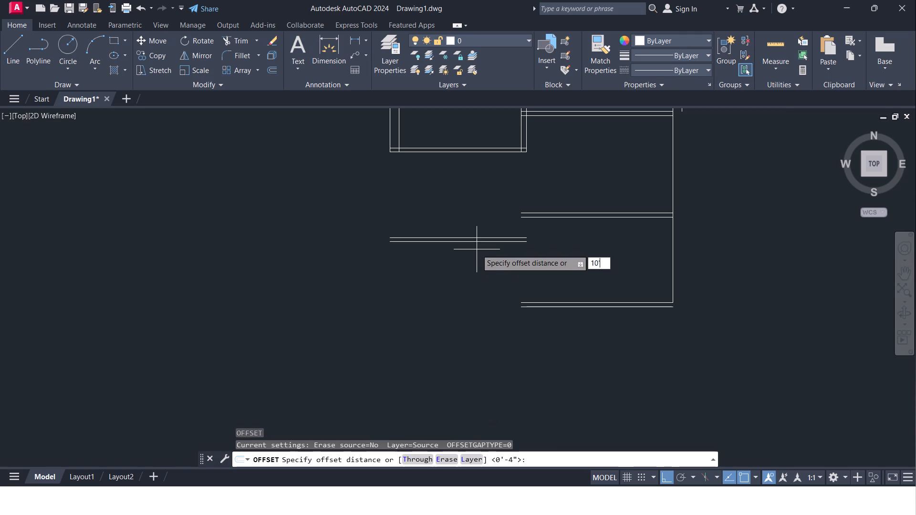
{"action": "key", "text": "Return"}
{"action": "left_click", "coordinate": [477, 243]}
{"action": "left_click", "coordinate": [483, 317]}
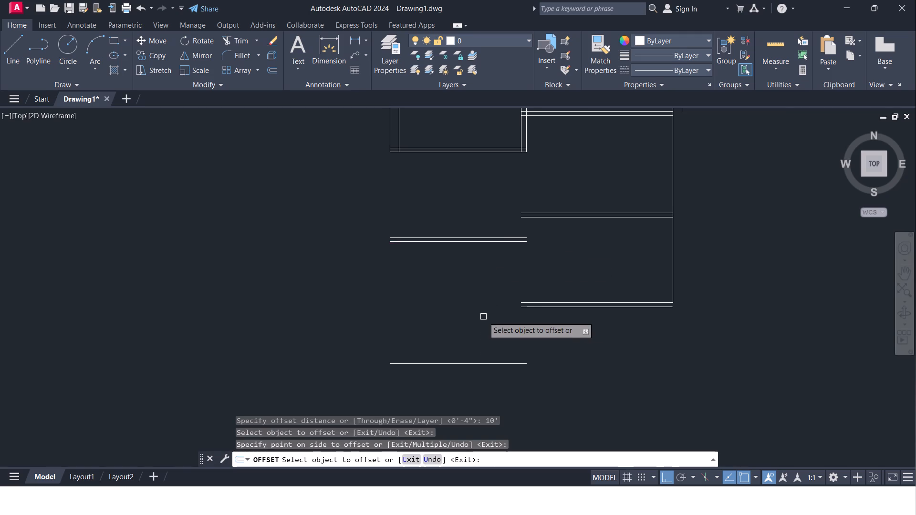
{"action": "middle_click_drag", "start_coordinate": [483, 317], "coordinate": [468, 265]}
{"action": "key", "text": "Return"}
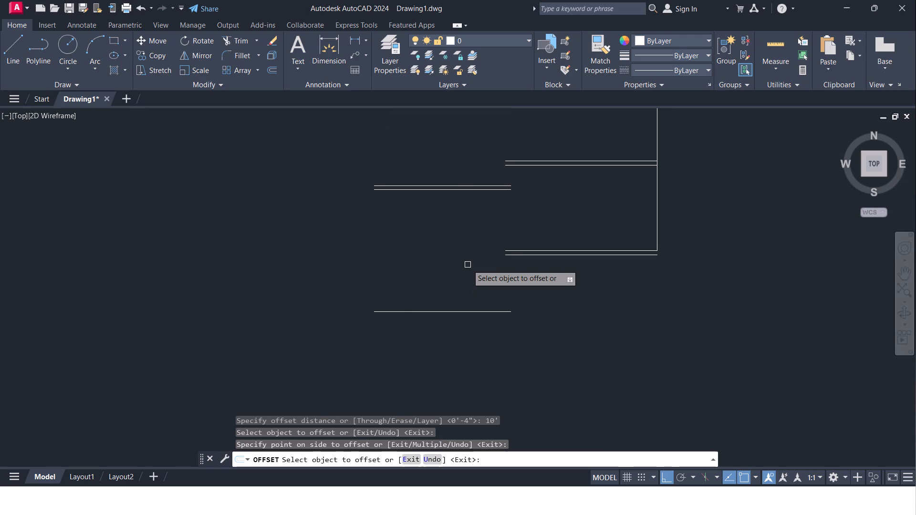
Offset the bottom line of the 10' space 9" downward to form the outer wall line.
{"action": "key", "text": "Return"}
{"action": "key", "text": "9"}
{"action": "key", "text": "shift+quotedbl"}
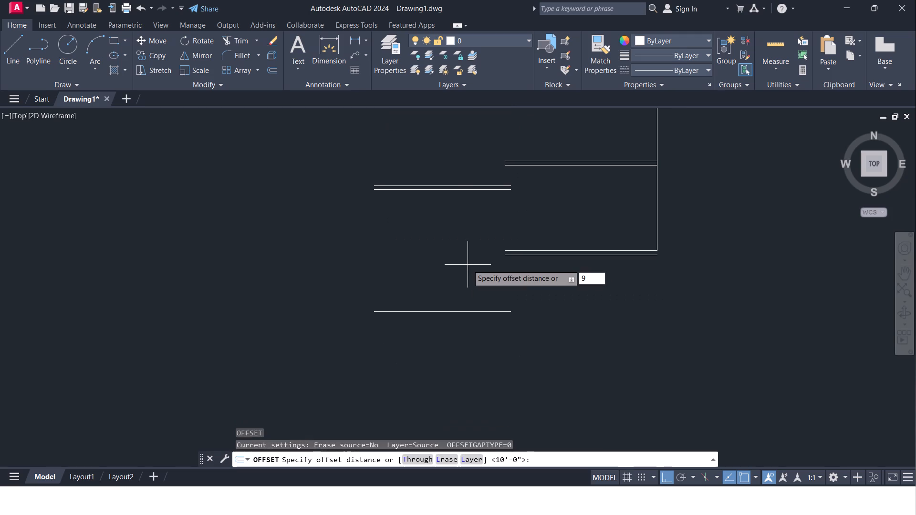
{"action": "key", "text": "Return"}
{"action": "left_click", "coordinate": [474, 310]}
{"action": "left_click", "coordinate": [470, 341]}
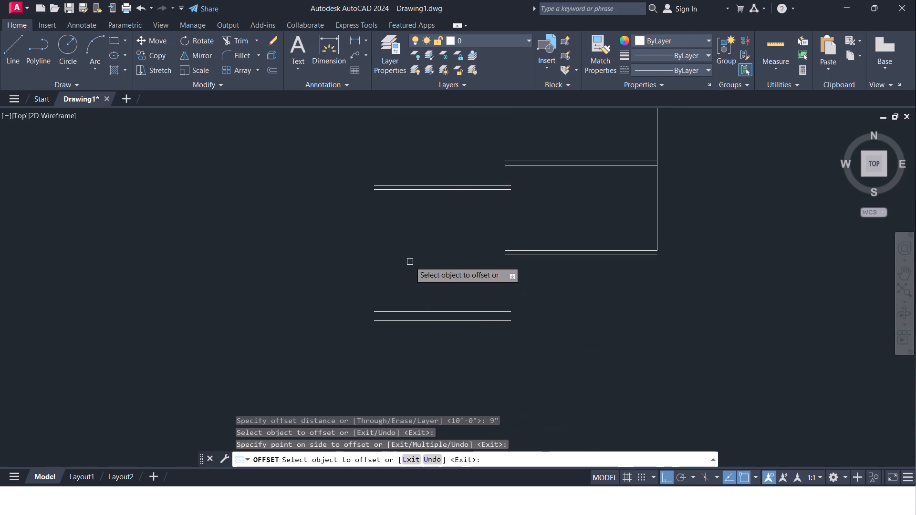
{"action": "middle_click_drag", "start_coordinate": [409, 255], "coordinate": [413, 299]}
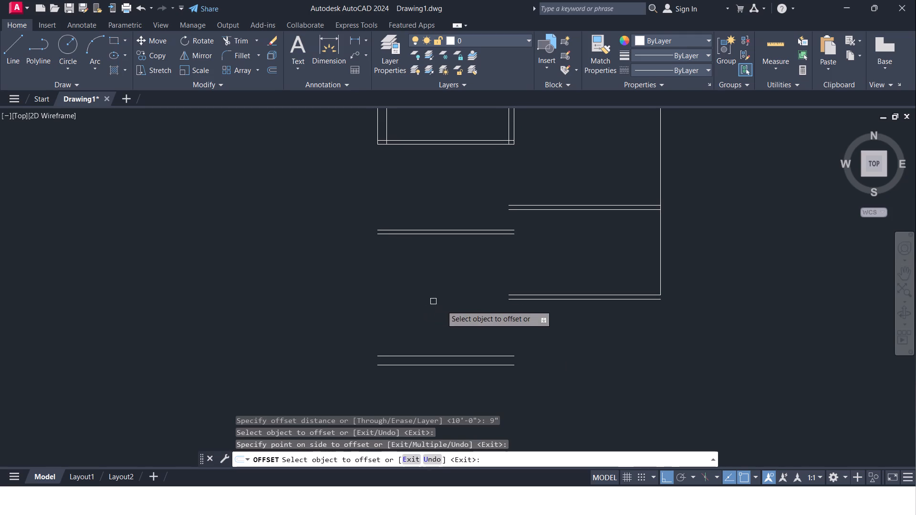
{"action": "middle_click_drag", "start_coordinate": [467, 317], "coordinate": [417, 281]}
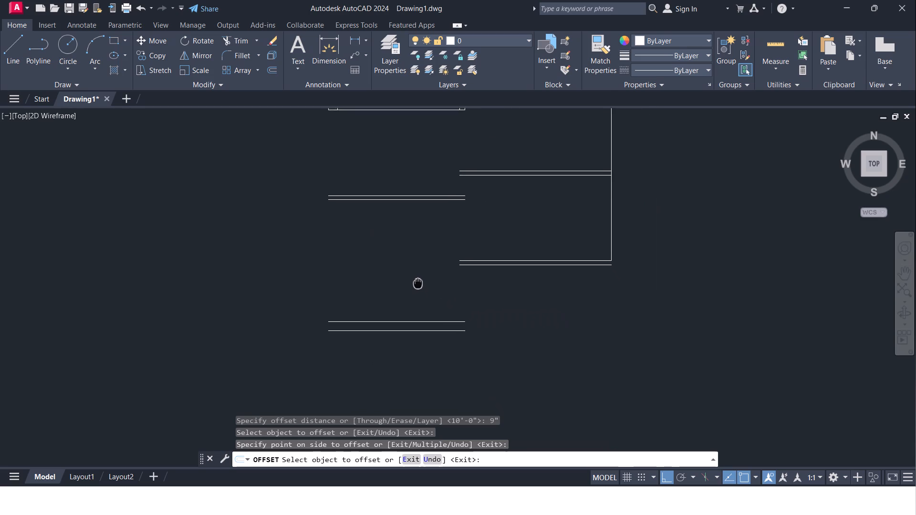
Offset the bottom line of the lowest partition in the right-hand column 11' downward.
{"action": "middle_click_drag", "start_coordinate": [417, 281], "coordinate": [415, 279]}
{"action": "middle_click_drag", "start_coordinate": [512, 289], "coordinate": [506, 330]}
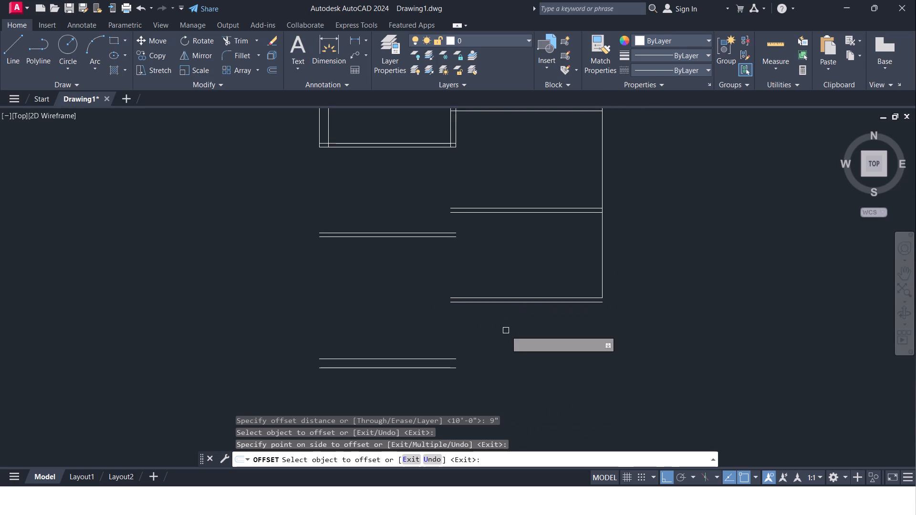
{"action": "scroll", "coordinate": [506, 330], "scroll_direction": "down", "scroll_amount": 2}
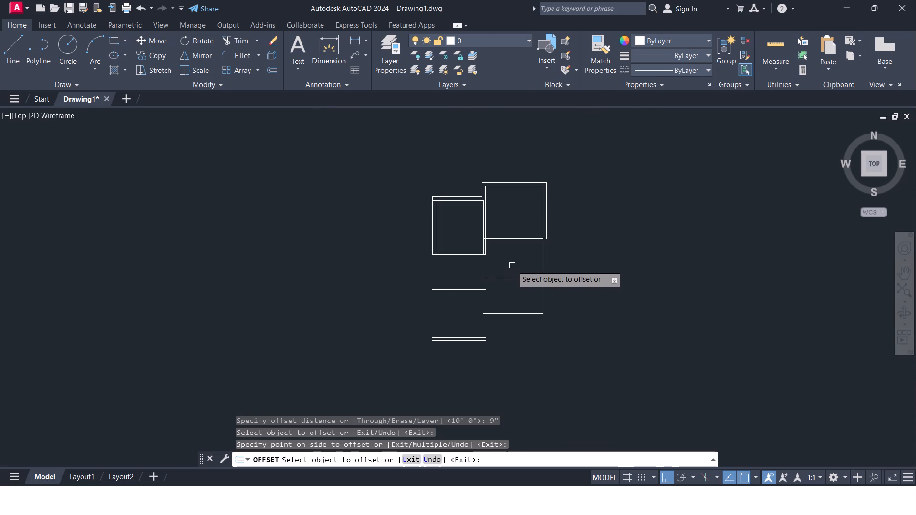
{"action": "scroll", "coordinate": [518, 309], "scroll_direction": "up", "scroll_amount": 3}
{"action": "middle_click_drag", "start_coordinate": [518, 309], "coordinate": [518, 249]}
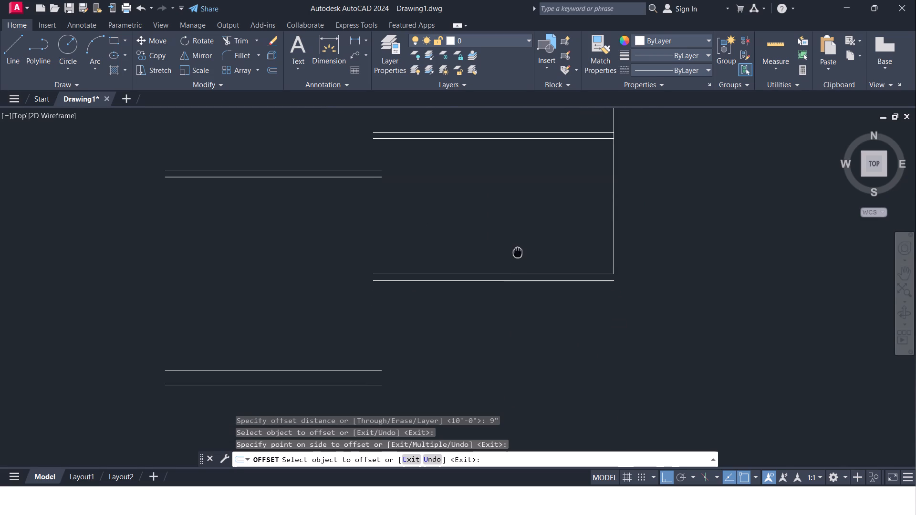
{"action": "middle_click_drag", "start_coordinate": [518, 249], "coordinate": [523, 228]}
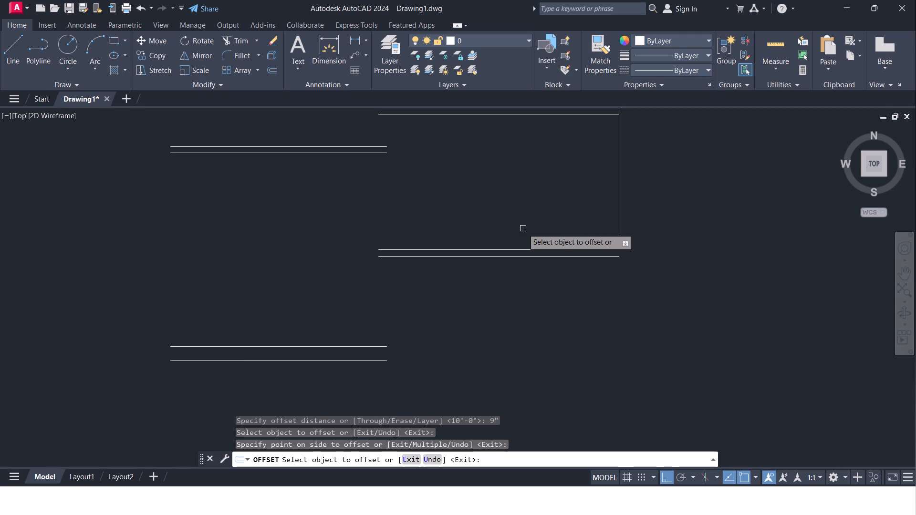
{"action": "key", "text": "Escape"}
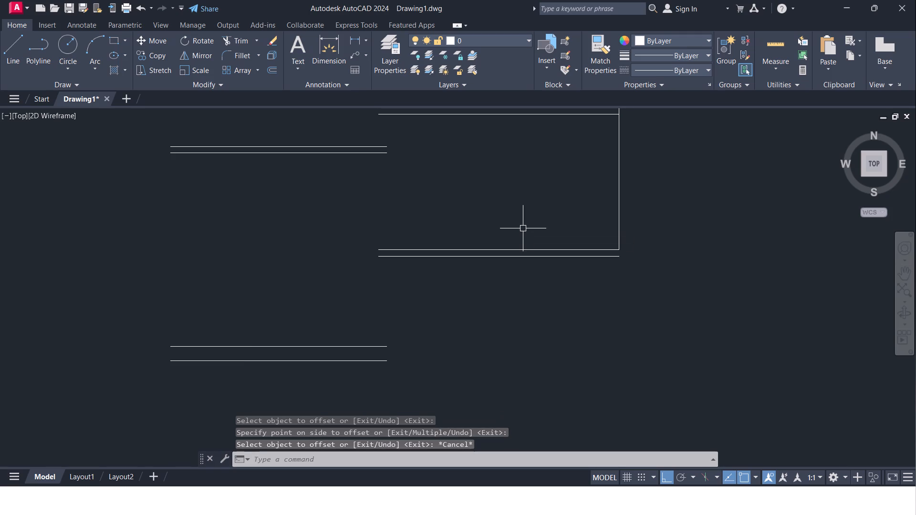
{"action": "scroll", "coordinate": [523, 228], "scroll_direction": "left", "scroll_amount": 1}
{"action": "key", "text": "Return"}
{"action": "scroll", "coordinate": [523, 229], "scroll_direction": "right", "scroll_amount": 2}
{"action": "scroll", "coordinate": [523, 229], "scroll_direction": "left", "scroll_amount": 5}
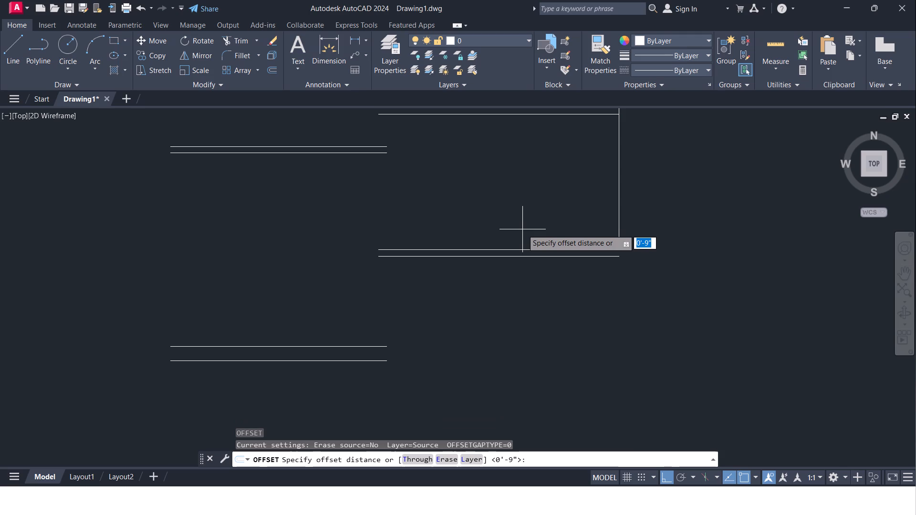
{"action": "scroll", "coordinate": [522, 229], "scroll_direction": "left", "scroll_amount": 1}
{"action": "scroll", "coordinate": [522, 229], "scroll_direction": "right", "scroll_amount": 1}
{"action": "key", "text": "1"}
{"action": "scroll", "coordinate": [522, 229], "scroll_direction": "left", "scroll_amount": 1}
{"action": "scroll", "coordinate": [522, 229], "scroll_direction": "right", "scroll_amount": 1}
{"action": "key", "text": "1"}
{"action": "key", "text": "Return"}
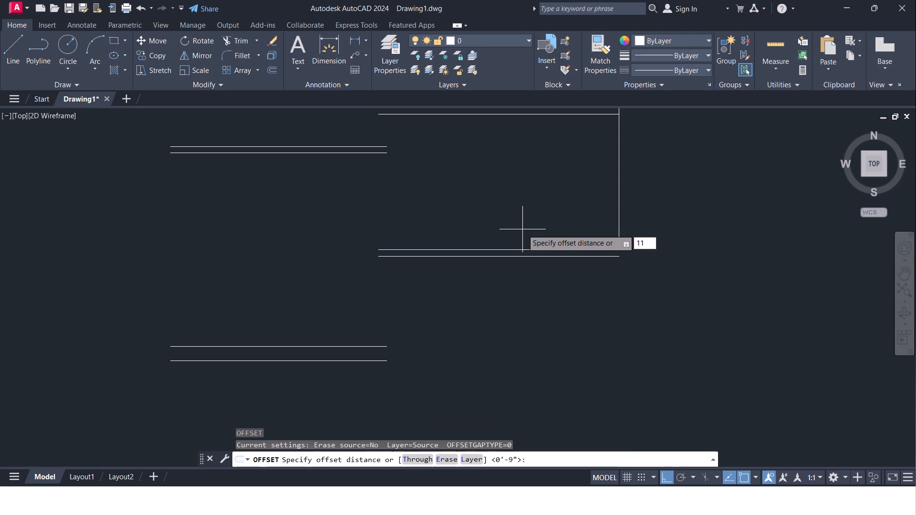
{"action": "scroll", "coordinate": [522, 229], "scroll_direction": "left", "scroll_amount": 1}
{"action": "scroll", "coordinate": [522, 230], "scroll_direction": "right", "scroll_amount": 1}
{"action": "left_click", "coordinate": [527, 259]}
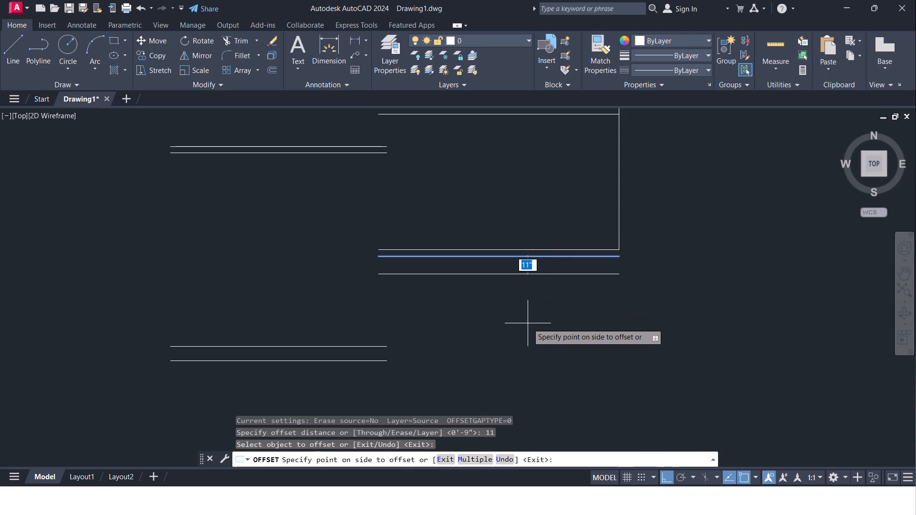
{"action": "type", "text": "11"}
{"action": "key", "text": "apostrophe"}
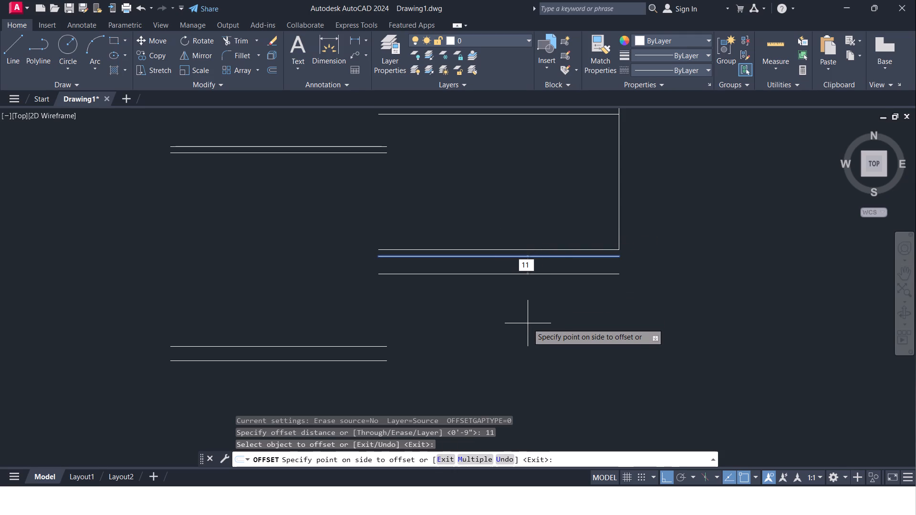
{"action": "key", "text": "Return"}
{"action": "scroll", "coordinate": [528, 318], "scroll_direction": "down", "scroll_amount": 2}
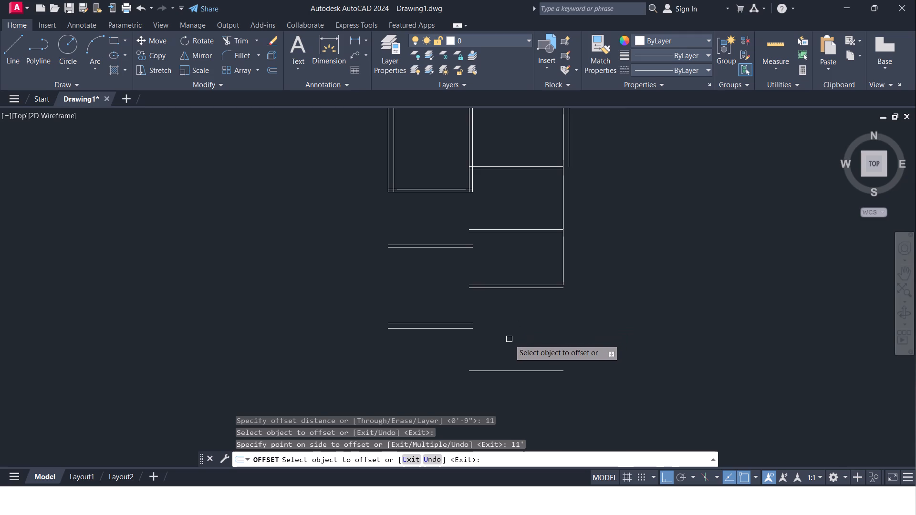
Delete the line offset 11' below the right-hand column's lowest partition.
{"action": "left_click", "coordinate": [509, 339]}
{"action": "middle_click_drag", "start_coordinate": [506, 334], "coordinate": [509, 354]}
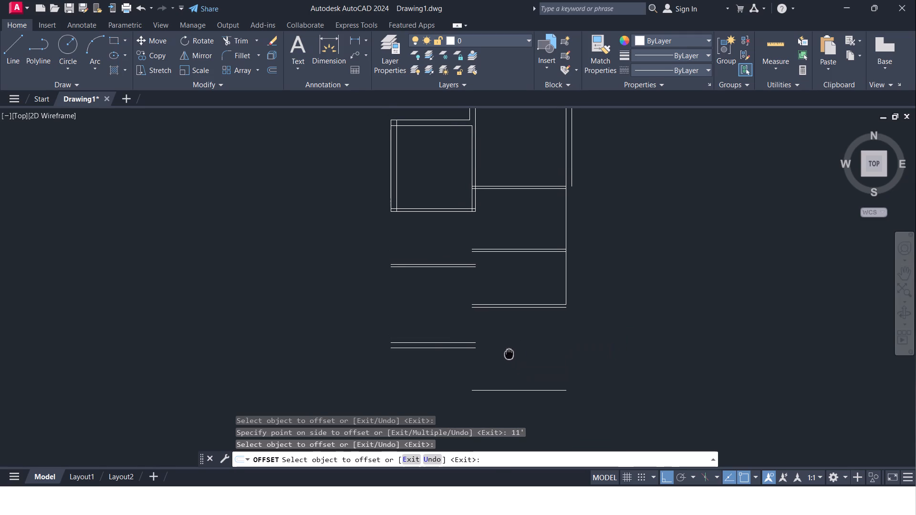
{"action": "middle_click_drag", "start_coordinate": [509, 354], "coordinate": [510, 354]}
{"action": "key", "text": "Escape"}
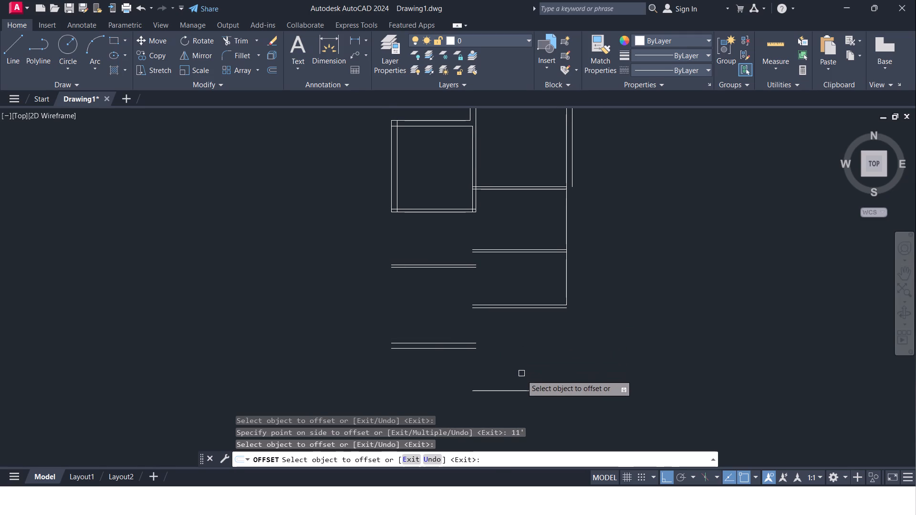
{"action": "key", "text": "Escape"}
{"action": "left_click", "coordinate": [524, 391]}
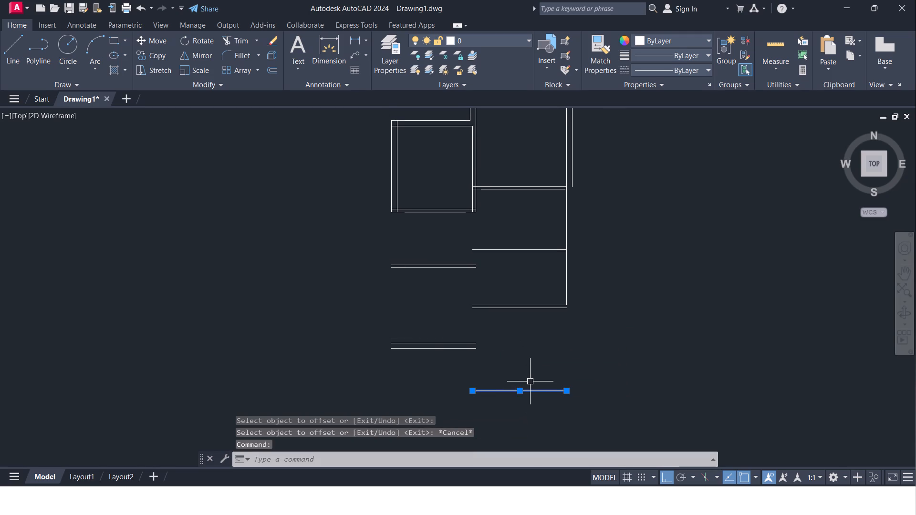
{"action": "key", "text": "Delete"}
Extend the inner line of the left outer wall down through the partition to the bottom wall's upper line.
{"action": "scroll", "coordinate": [489, 300], "scroll_direction": "down", "scroll_amount": 1}
{"action": "middle_click_drag", "start_coordinate": [489, 300], "coordinate": [492, 316]}
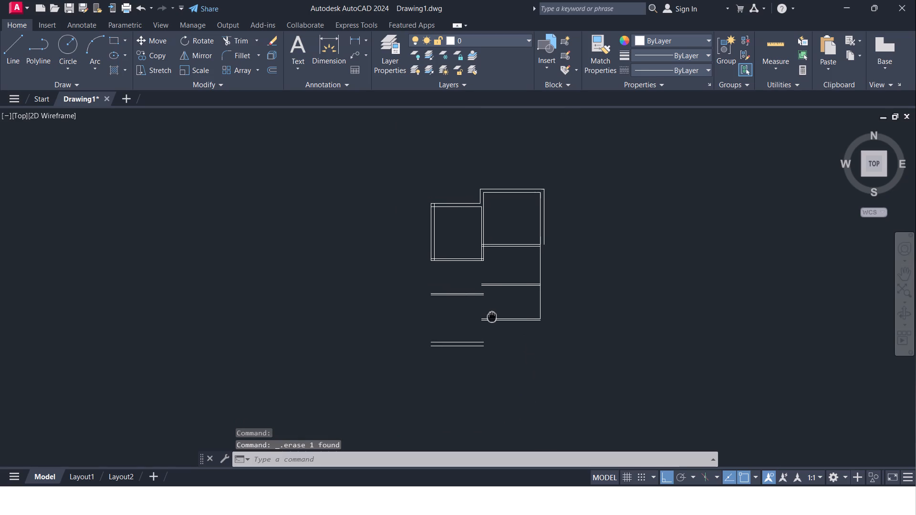
{"action": "middle_click_drag", "start_coordinate": [492, 316], "coordinate": [492, 317]}
{"action": "scroll", "coordinate": [470, 284], "scroll_direction": "up", "scroll_amount": 1}
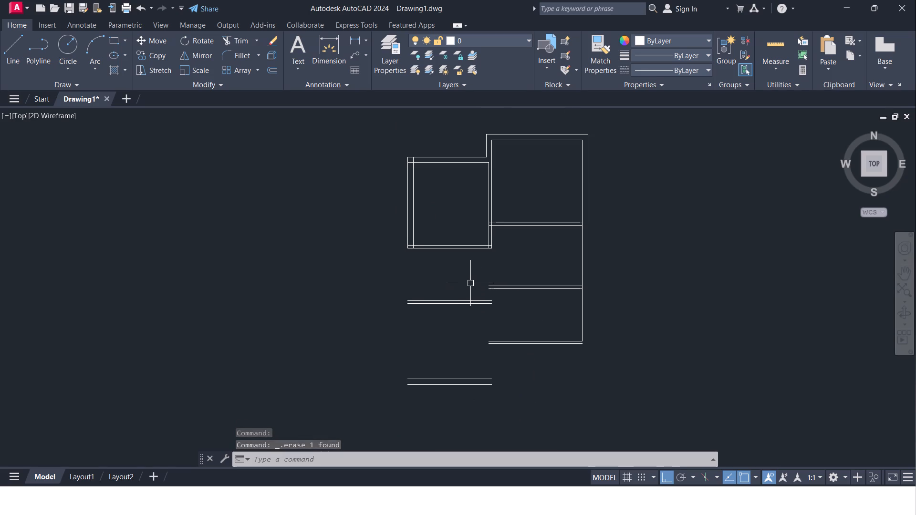
{"action": "scroll", "coordinate": [471, 278], "scroll_direction": "up", "scroll_amount": 1}
{"action": "middle_click_drag", "start_coordinate": [477, 278], "coordinate": [508, 268]}
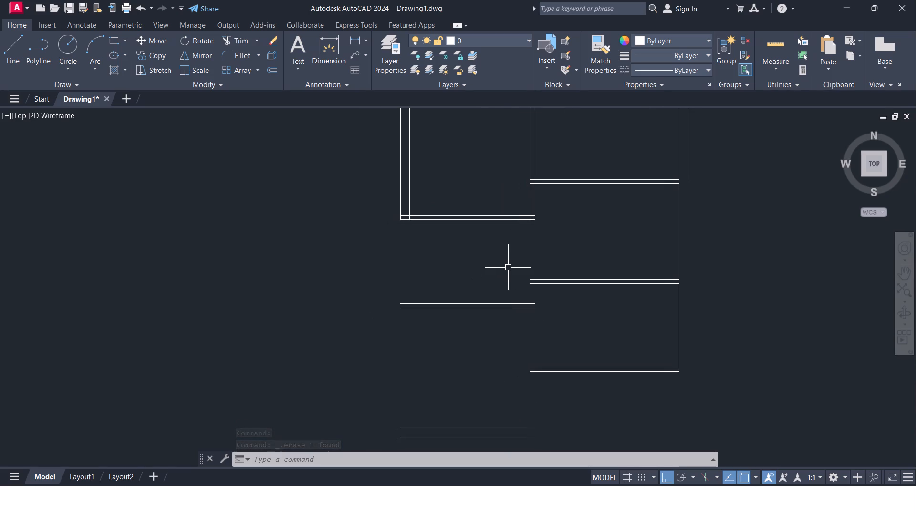
{"action": "key", "text": "Escape"}
{"action": "key", "text": "e"}
{"action": "key", "text": "x"}
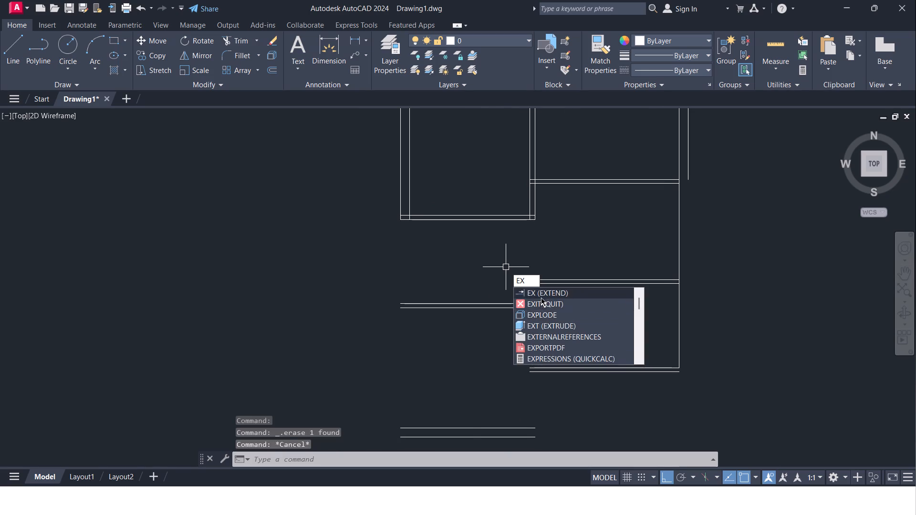
{"action": "left_click", "coordinate": [541, 296]}
{"action": "left_click", "coordinate": [408, 203]}
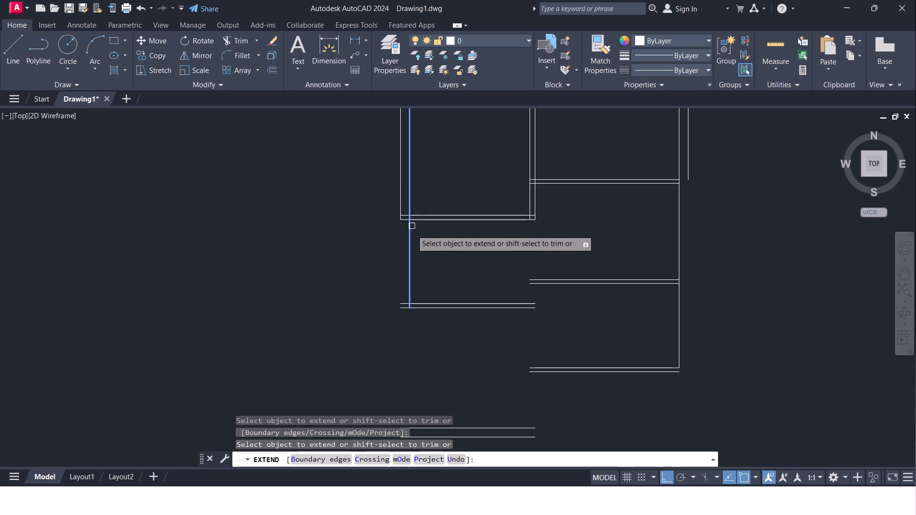
{"action": "left_click", "coordinate": [412, 240]}
{"action": "middle_click_drag", "start_coordinate": [417, 258], "coordinate": [423, 199]}
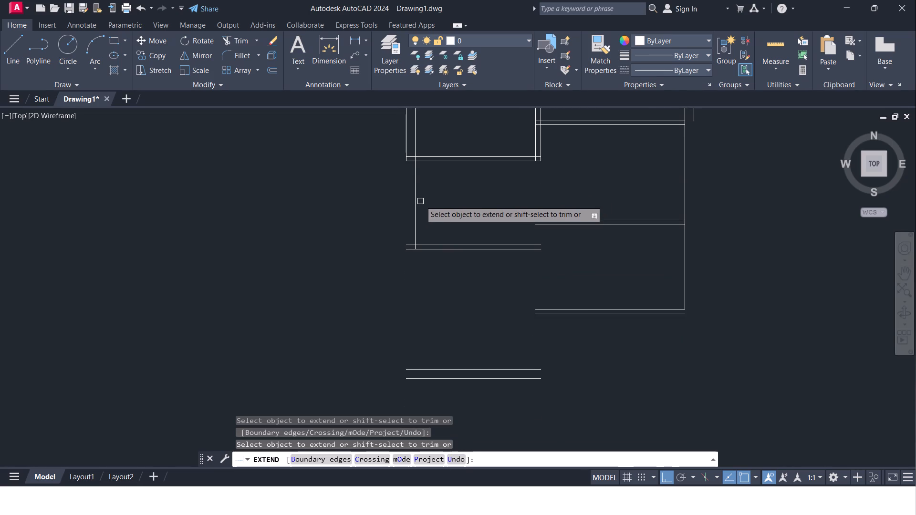
{"action": "left_click", "coordinate": [414, 209]}
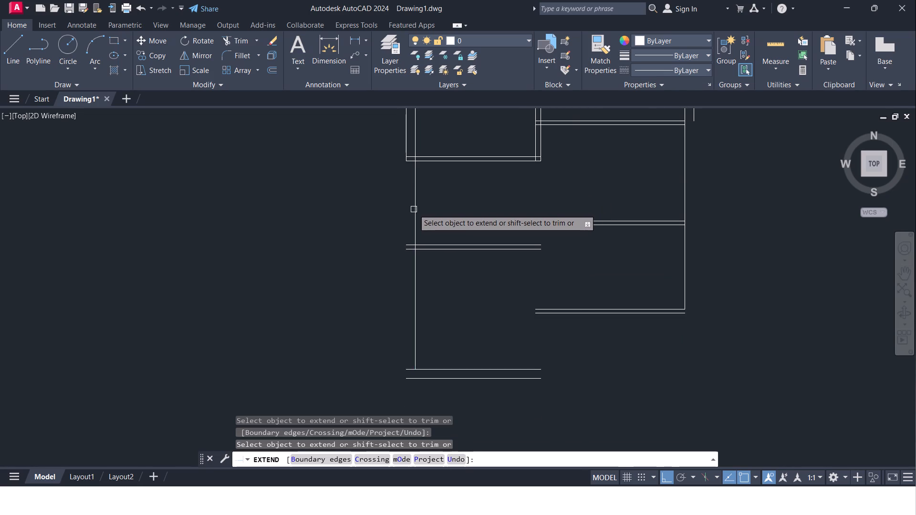
Extend the outer line of the left outer wall down to the bottom wall's upper line.
{"action": "middle_click_drag", "start_coordinate": [470, 206], "coordinate": [468, 235]}
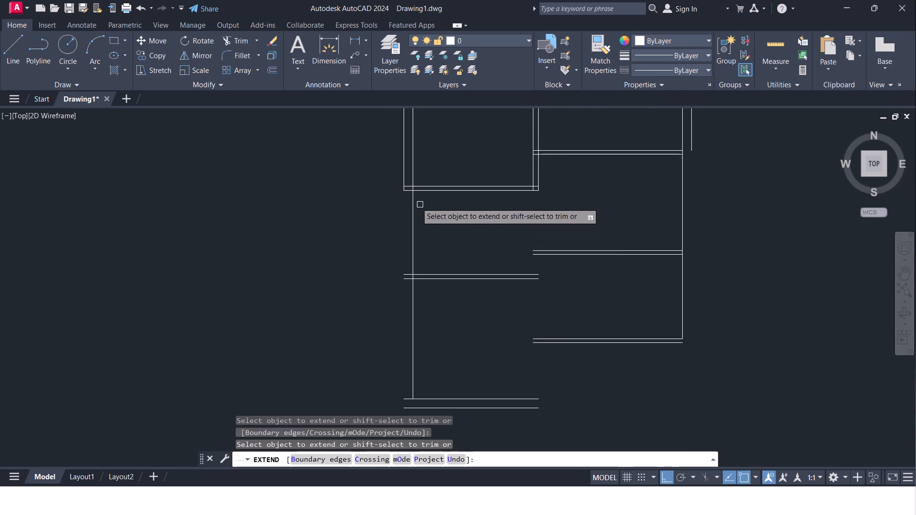
{"action": "left_click", "coordinate": [402, 173]}
{"action": "left_click", "coordinate": [401, 220]}
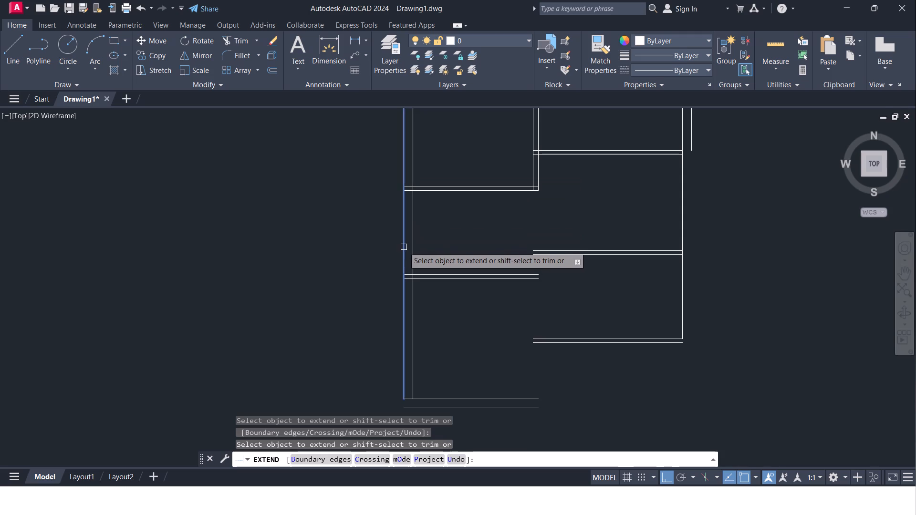
{"action": "left_click", "coordinate": [404, 247]}
{"action": "middle_click_drag", "start_coordinate": [444, 307], "coordinate": [425, 247]}
{"action": "key", "text": "Escape"}
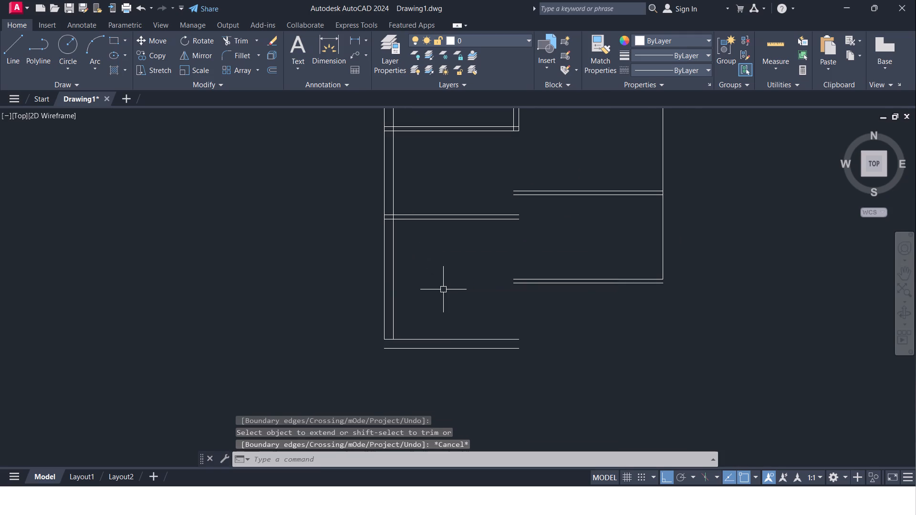
Offset the inner line of the left outer wall 10' to the right, across the lower left spaces.
{"action": "middle_click_drag", "start_coordinate": [444, 290], "coordinate": [404, 292]}
{"action": "middle_click_drag", "start_coordinate": [404, 292], "coordinate": [404, 303]}
{"action": "middle_click_drag", "start_coordinate": [404, 302], "coordinate": [392, 313]}
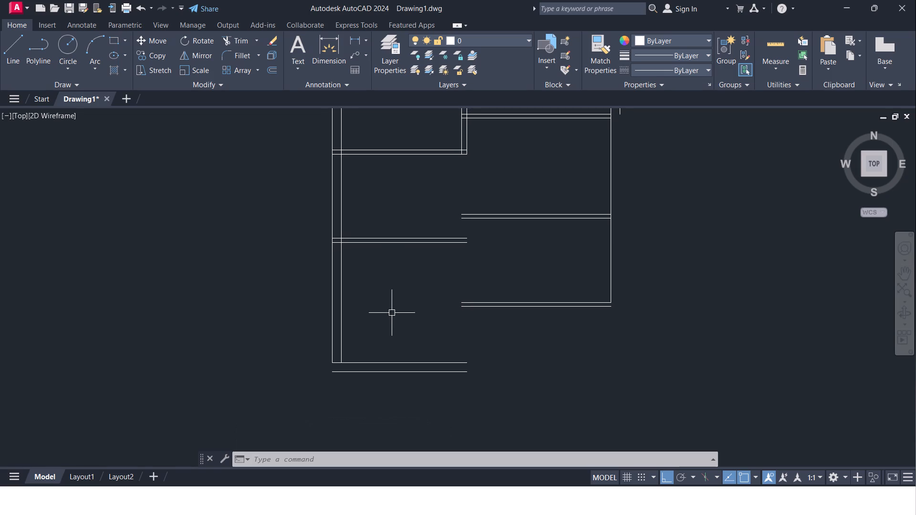
{"action": "scroll", "coordinate": [392, 313], "scroll_direction": "down", "scroll_amount": 1}
{"action": "middle_click_drag", "start_coordinate": [392, 312], "coordinate": [373, 307]}
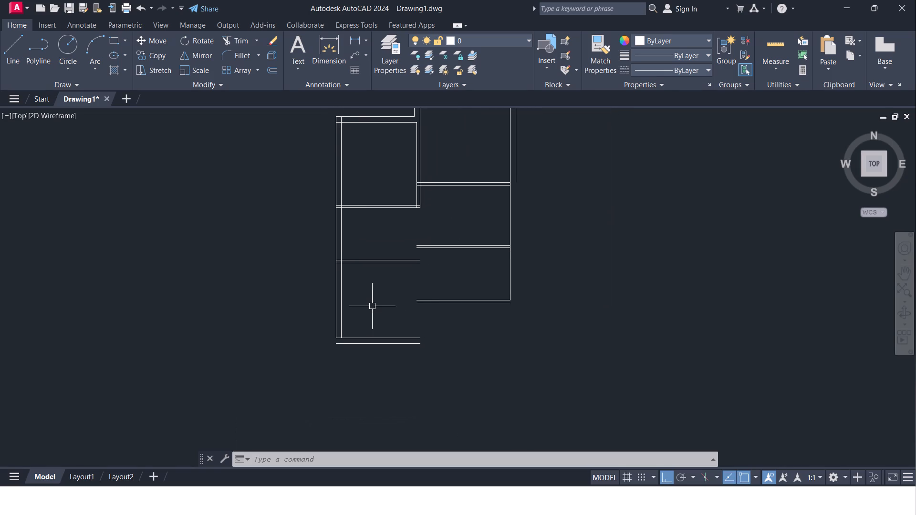
{"action": "middle_click_drag", "start_coordinate": [372, 306], "coordinate": [372, 324]}
{"action": "scroll", "coordinate": [374, 312], "scroll_direction": "up", "scroll_amount": 1}
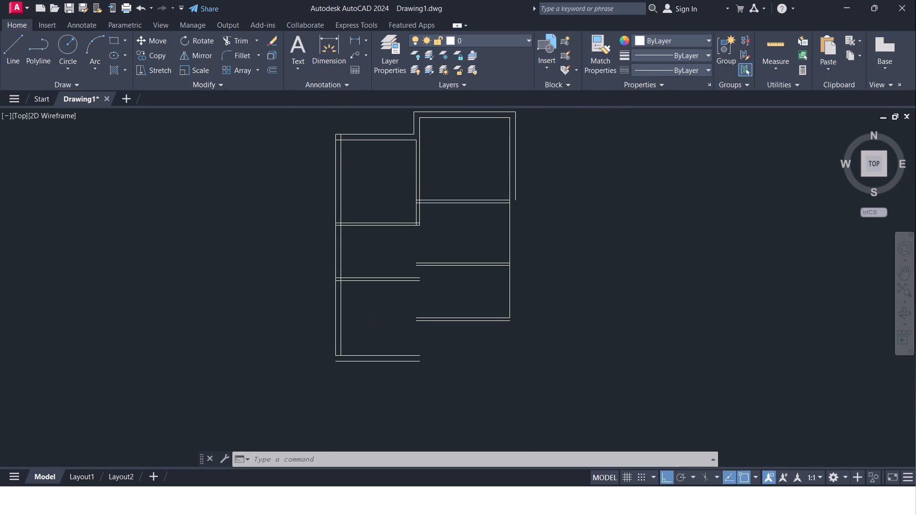
{"action": "middle_click_drag", "start_coordinate": [374, 312], "coordinate": [360, 299]}
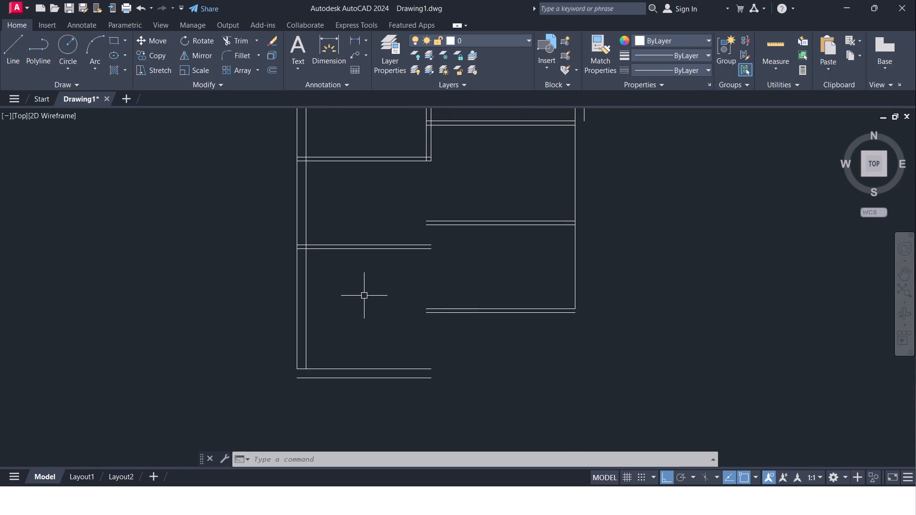
{"action": "key", "text": "Escape"}
{"action": "key", "text": "o"}
{"action": "key", "text": "Return"}
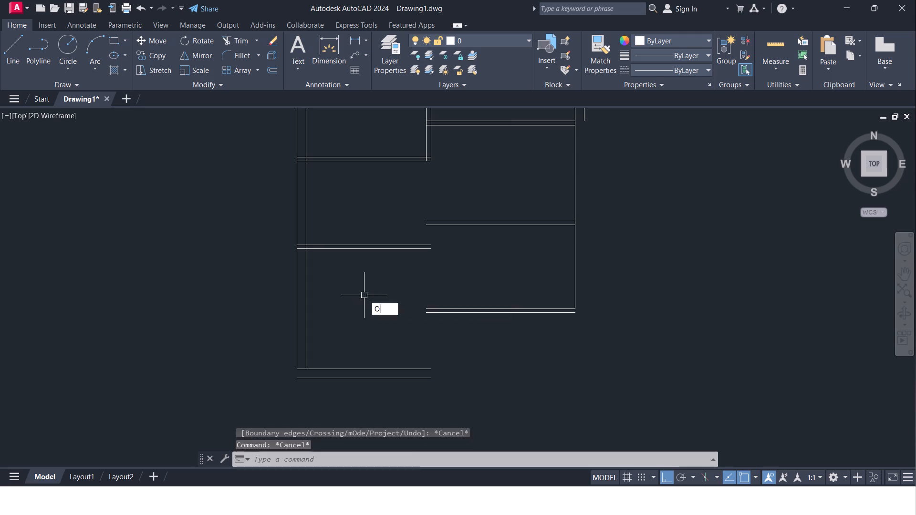
{"action": "type", "text": "10'"}
{"action": "key", "text": "Return"}
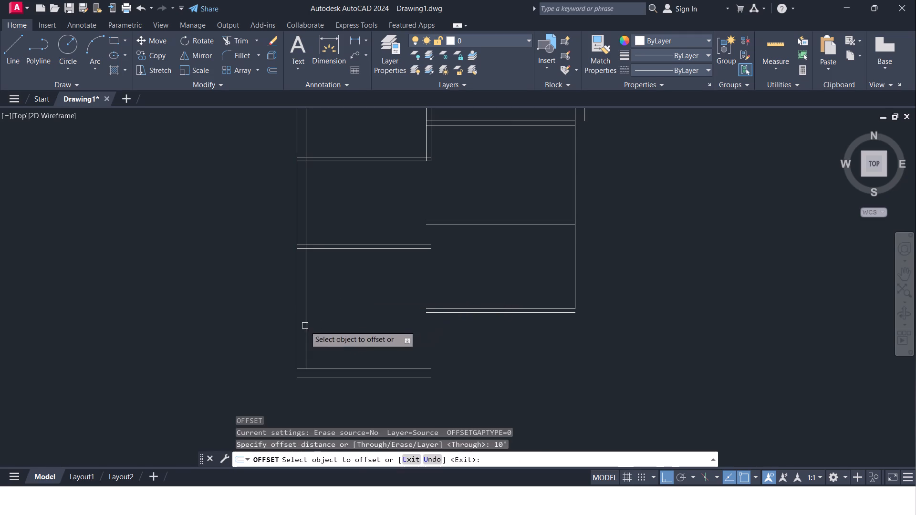
{"action": "left_click", "coordinate": [304, 326]}
{"action": "left_click", "coordinate": [419, 326]}
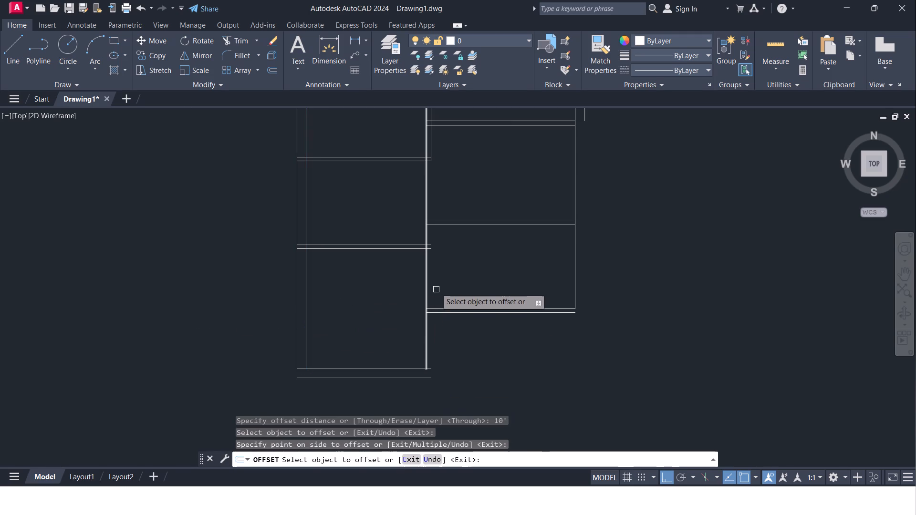
{"action": "key", "text": "Escape"}
Trim both lines of the left column's lower partition where they project past the new vertical line.
{"action": "type", "text": "TR"}
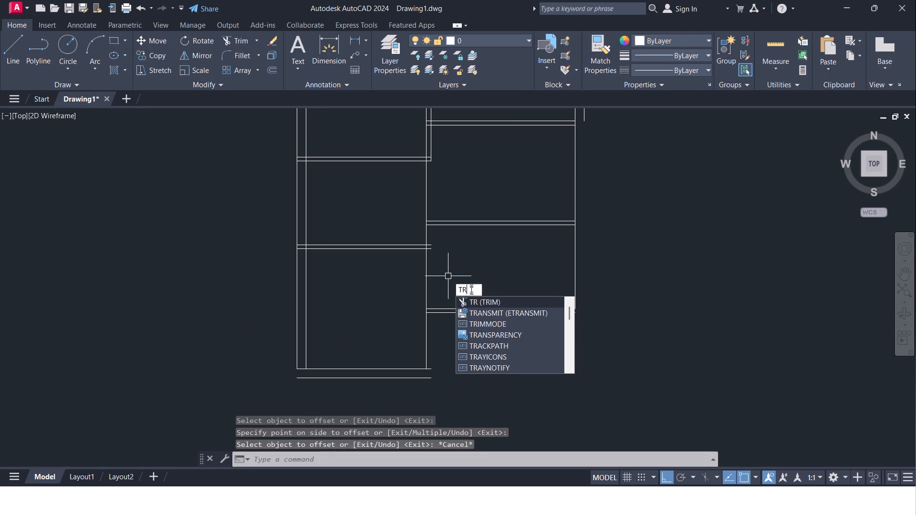
{"action": "left_click", "coordinate": [471, 303]}
{"action": "left_click", "coordinate": [432, 247]}
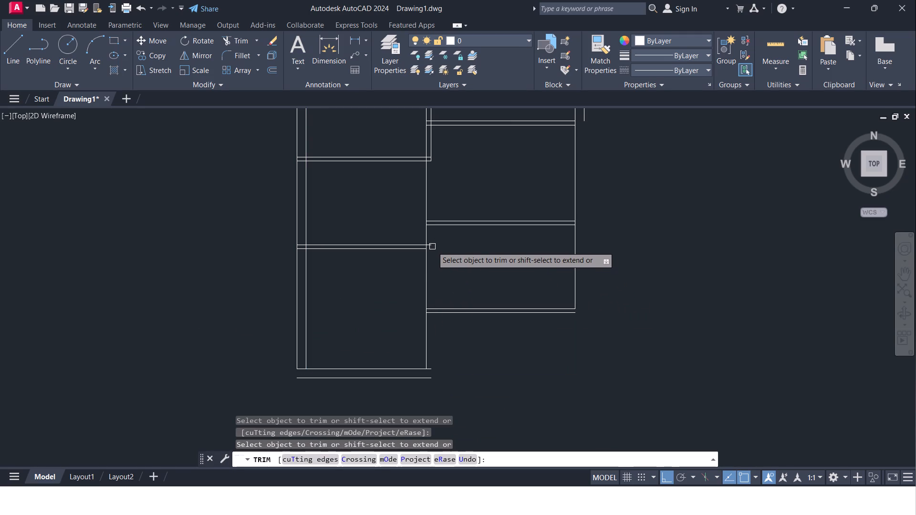
{"action": "left_click", "coordinate": [432, 245]}
{"action": "middle_click_drag", "start_coordinate": [453, 264], "coordinate": [444, 247]}
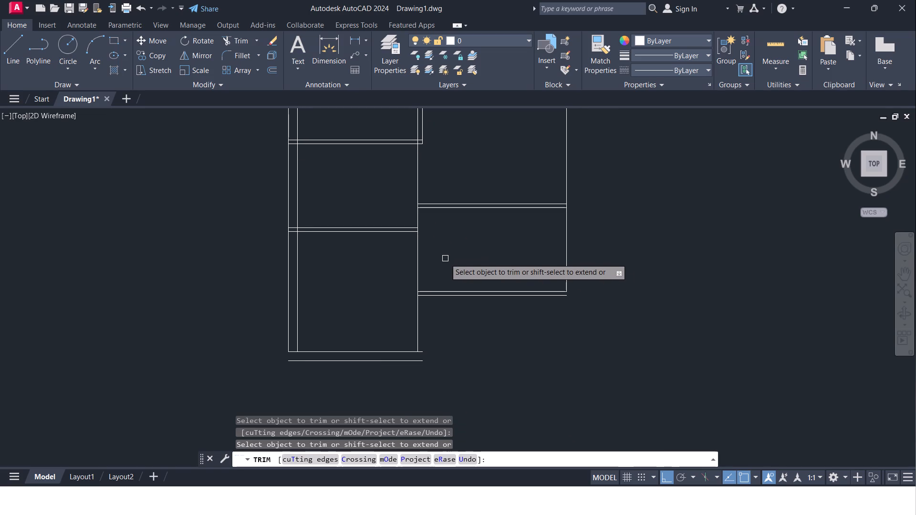
{"action": "key", "text": "Return"}
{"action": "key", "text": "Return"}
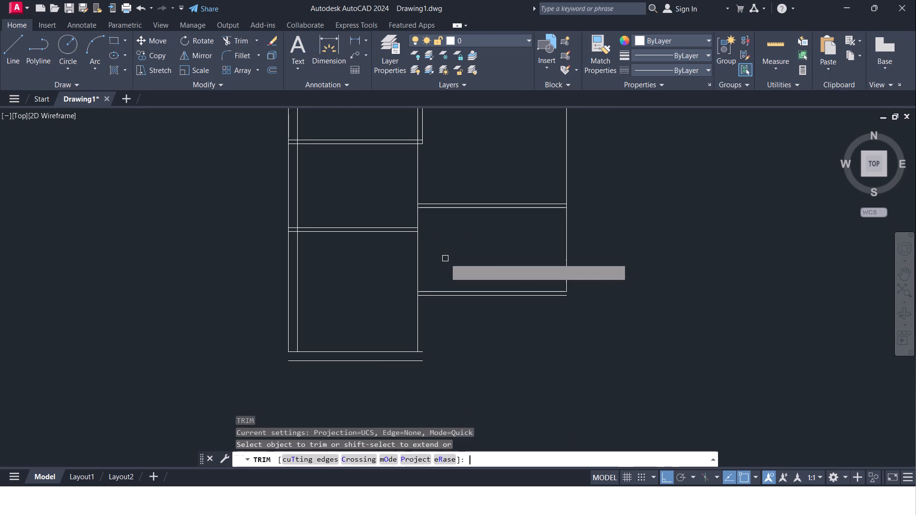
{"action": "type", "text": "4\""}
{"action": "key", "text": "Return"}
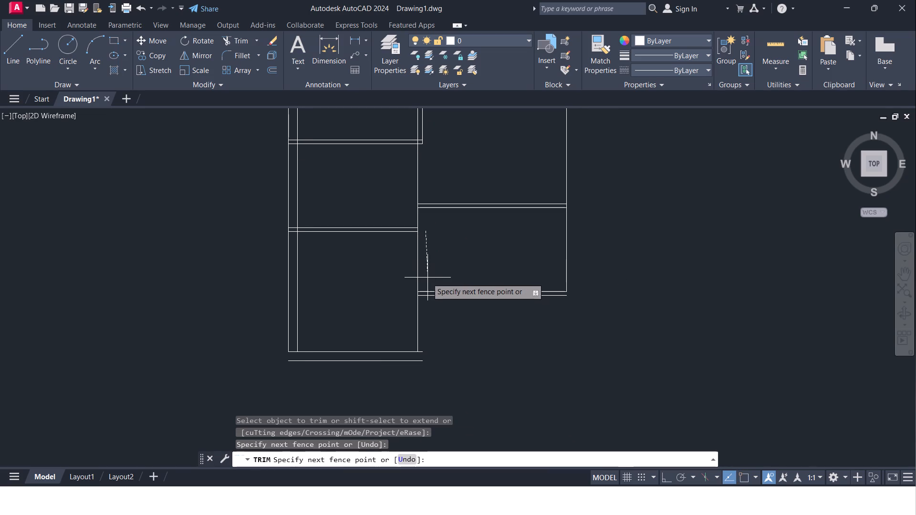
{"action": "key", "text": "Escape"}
Offset the vertical line between the lower left and right spaces 4" to the right, completing the partition's second line.
{"action": "key", "text": "o"}
{"action": "key", "text": "Return"}
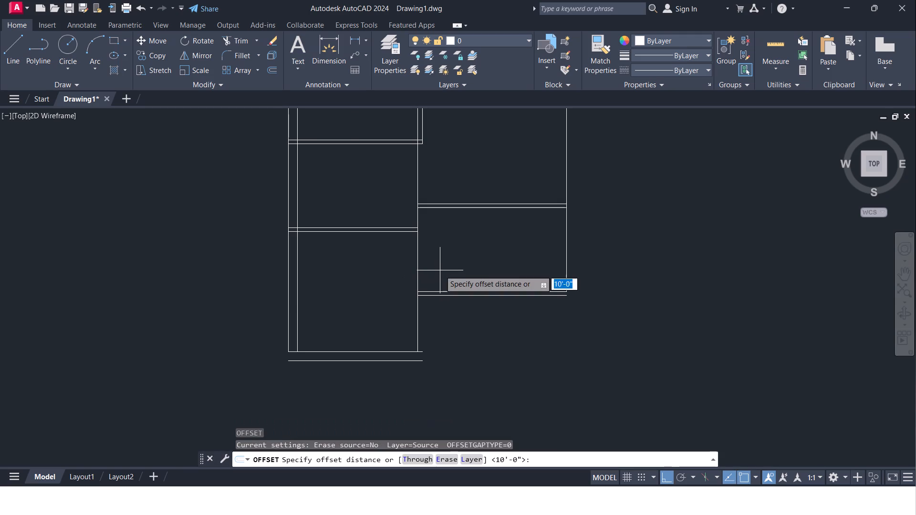
{"action": "type", "text": "4\""}
{"action": "key", "text": "Return"}
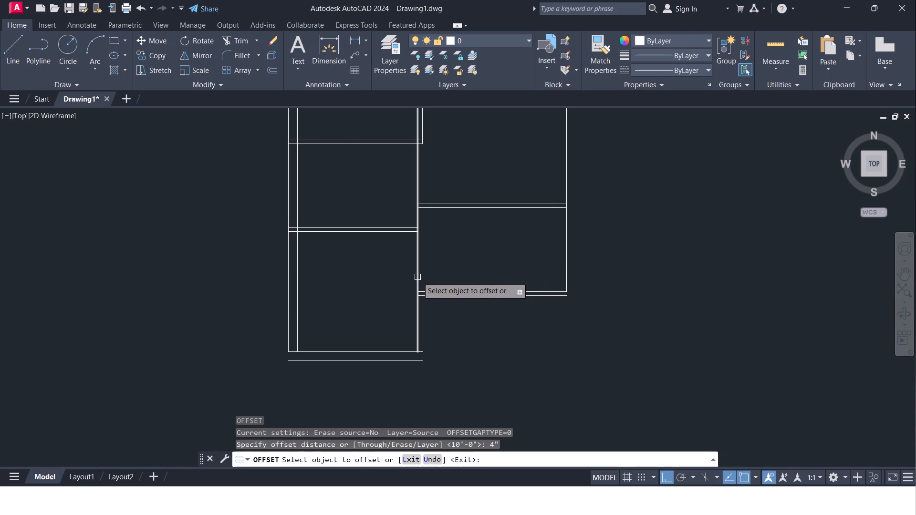
{"action": "left_click", "coordinate": [417, 277]}
{"action": "left_click", "coordinate": [468, 283]}
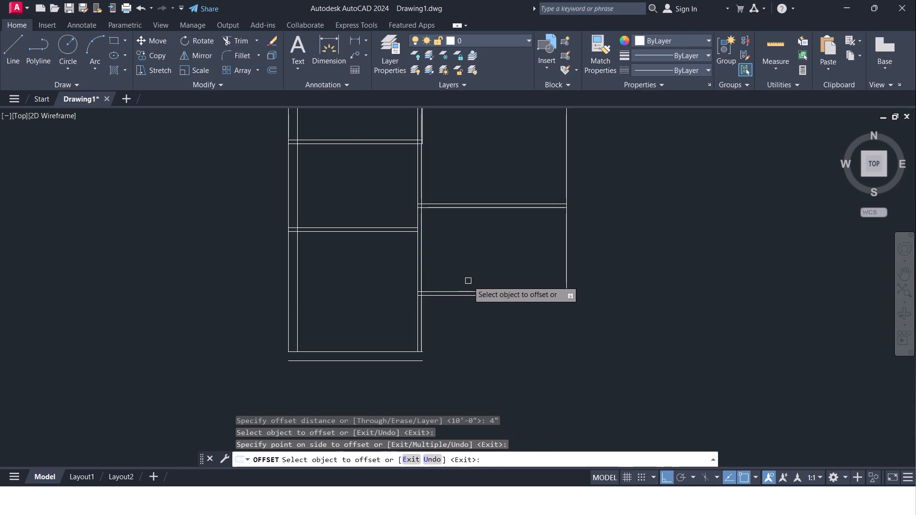
{"action": "key", "text": "Return"}
Offset the partition's new right line 10' to the right, across the right column's spaces.
{"action": "key", "text": "Return"}
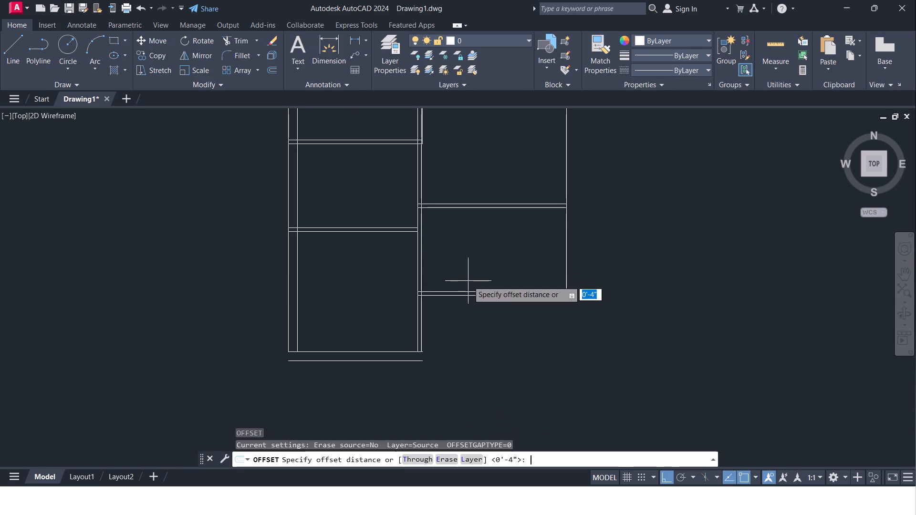
{"action": "type", "text": "10'"}
{"action": "key", "text": "Return"}
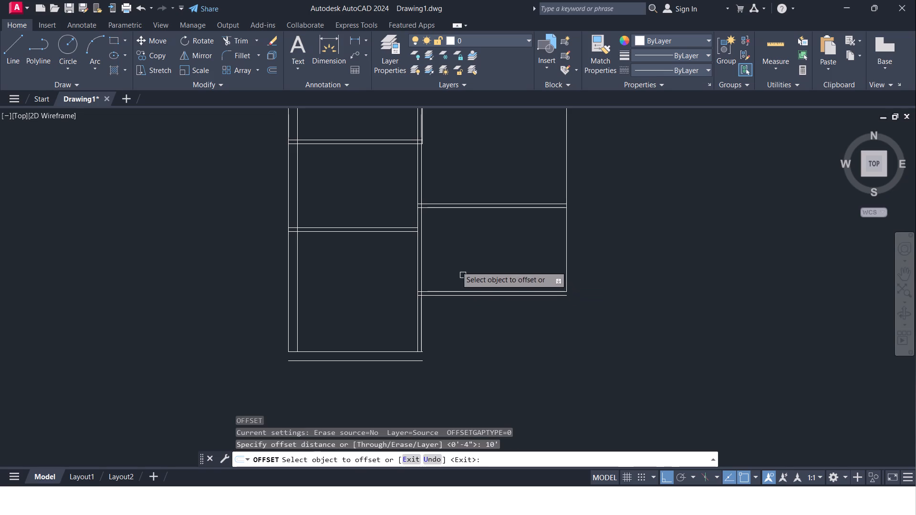
{"action": "left_click", "coordinate": [423, 284]}
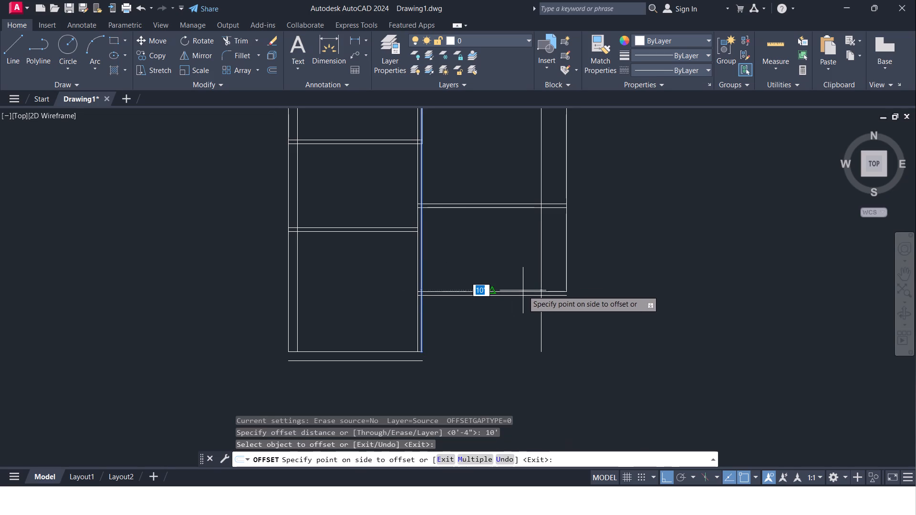
{"action": "left_click", "coordinate": [526, 288]}
{"action": "middle_click_drag", "start_coordinate": [500, 343], "coordinate": [484, 330]}
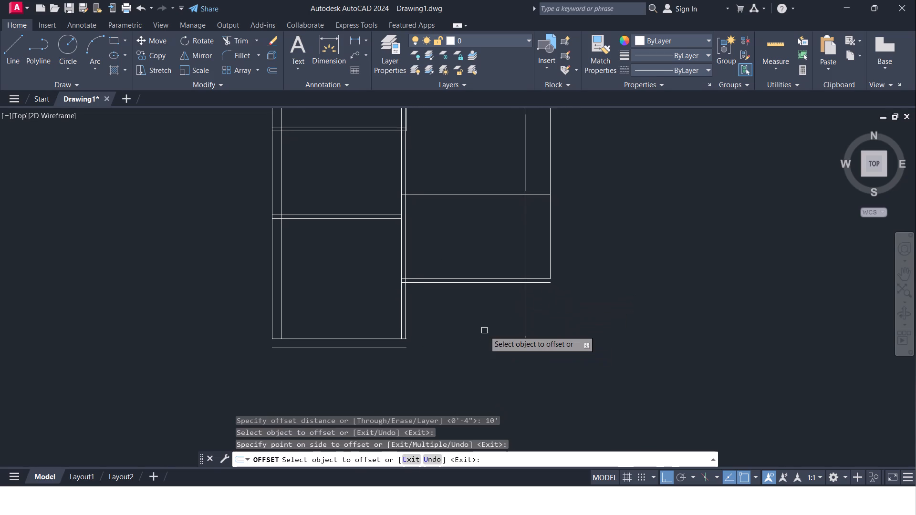
{"action": "key", "text": "Escape"}
Extend the bottom wall's upper line right to the new vertical line of the right column.
{"action": "type", "text": "EX"}
{"action": "left_click", "coordinate": [502, 349]}
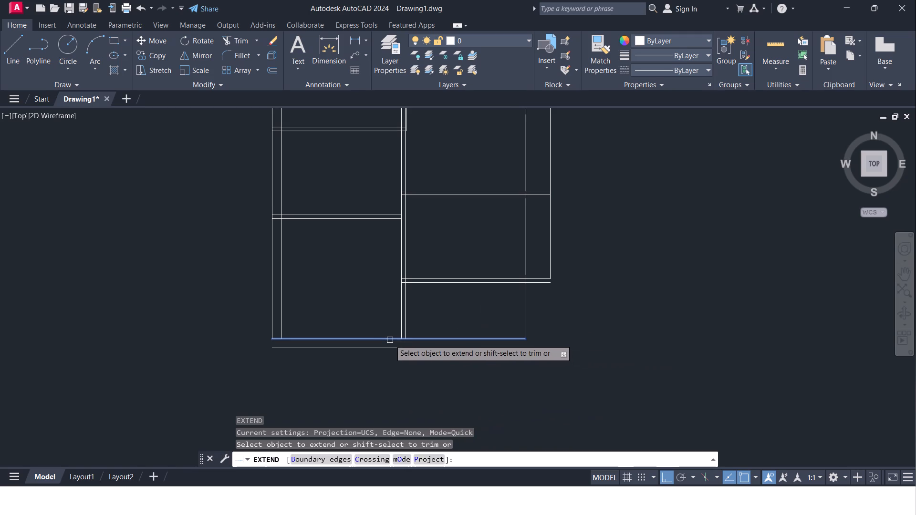
{"action": "left_click", "coordinate": [390, 340]}
{"action": "middle_click_drag", "start_coordinate": [458, 364], "coordinate": [436, 384]}
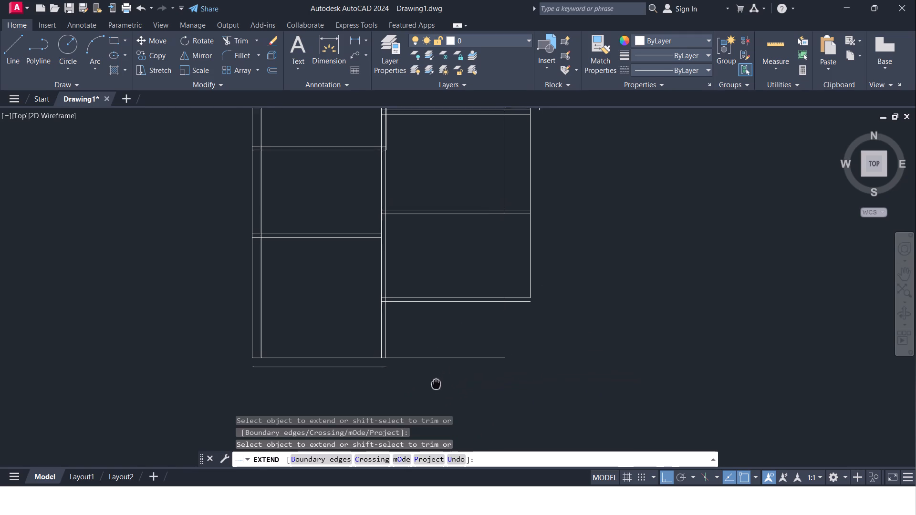
{"action": "middle_click_drag", "start_coordinate": [436, 384], "coordinate": [437, 383]}
{"action": "key", "text": "Return"}
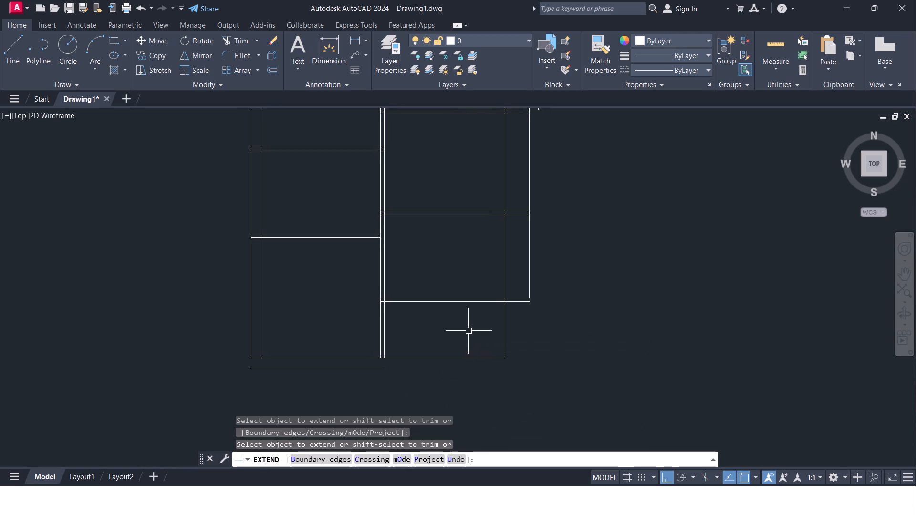
Extend the middle partition's left line down to the bottom wall's lower line, and try extending the right column's new vertical line.
{"action": "key", "text": "Return"}
{"action": "key", "text": "9"}
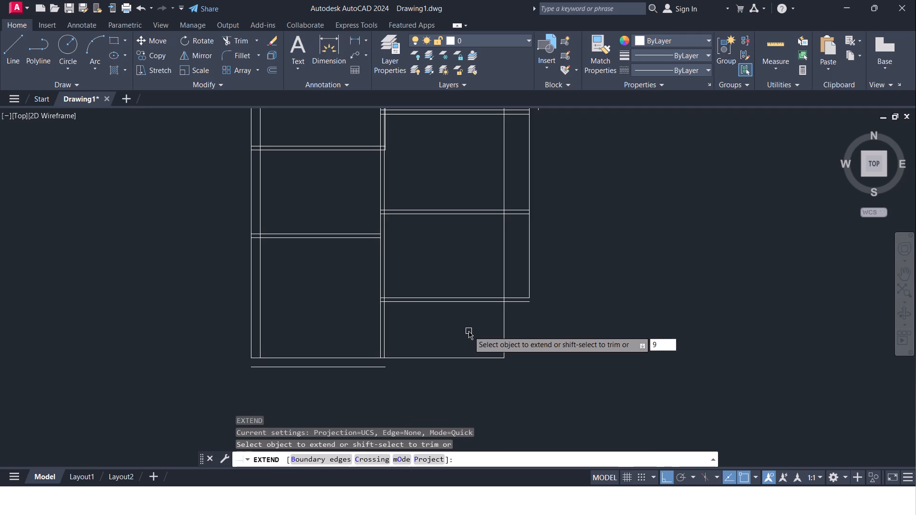
{"action": "key", "text": "shift+quotedbl"}
{"action": "key", "text": "Return"}
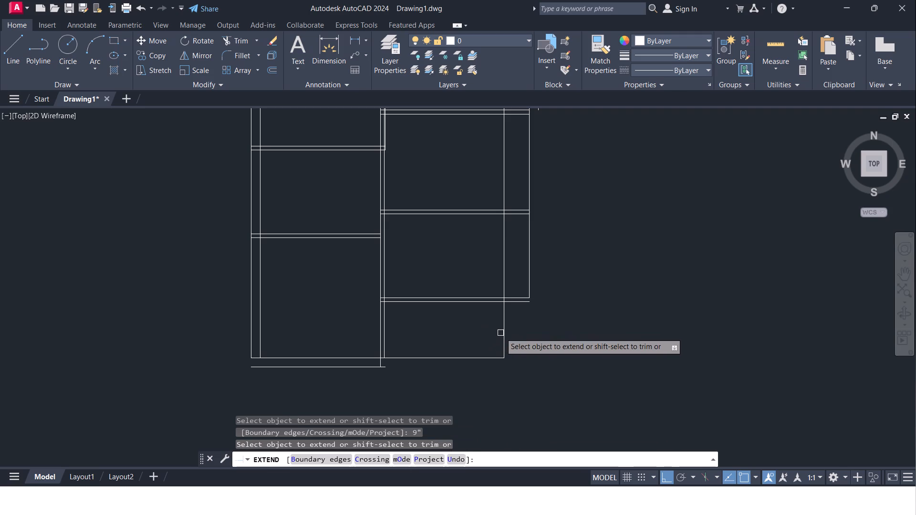
{"action": "left_click", "coordinate": [501, 333]}
{"action": "left_click", "coordinate": [500, 336]}
{"action": "left_click", "coordinate": [506, 337]}
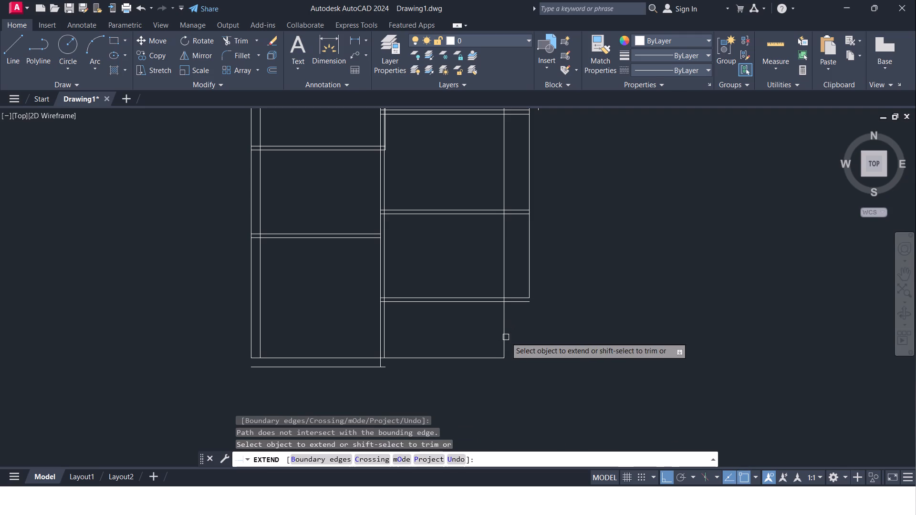
{"action": "key", "text": "Escape"}
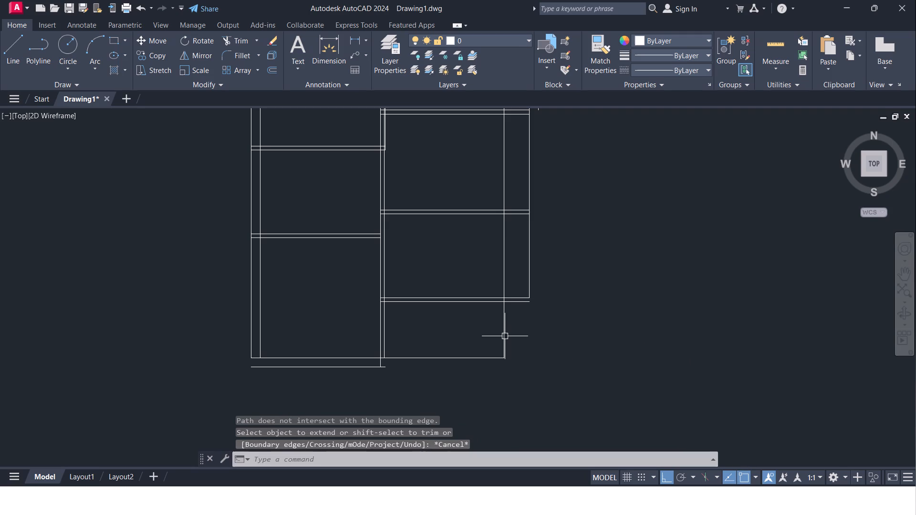
Offset the right column's new vertical line 9" to the right for the outer wall thickness.
{"action": "key", "text": "o"}
{"action": "key", "text": "Return"}
{"action": "key", "text": "9"}
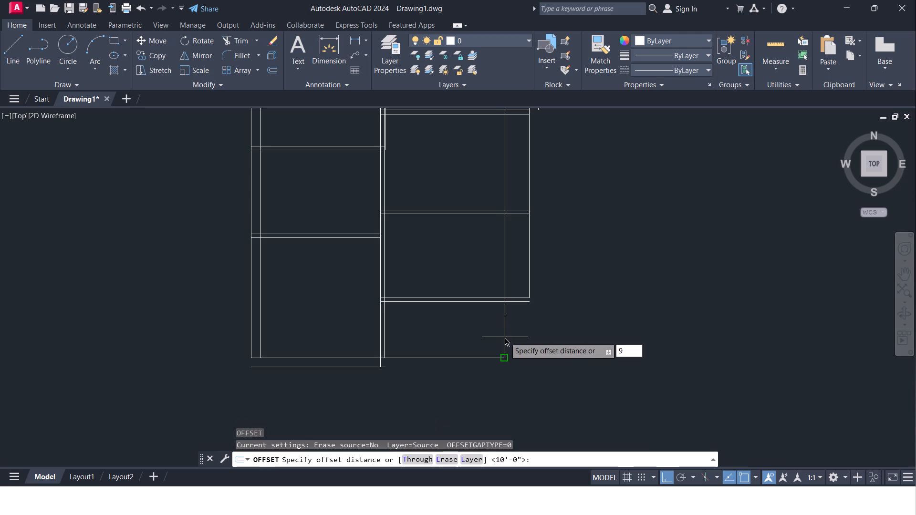
{"action": "key", "text": "shift+quotedbl"}
{"action": "key", "text": "Return"}
{"action": "left_click", "coordinate": [506, 342]}
{"action": "left_click", "coordinate": [545, 360]}
{"action": "middle_click_drag", "start_coordinate": [537, 346], "coordinate": [531, 374]}
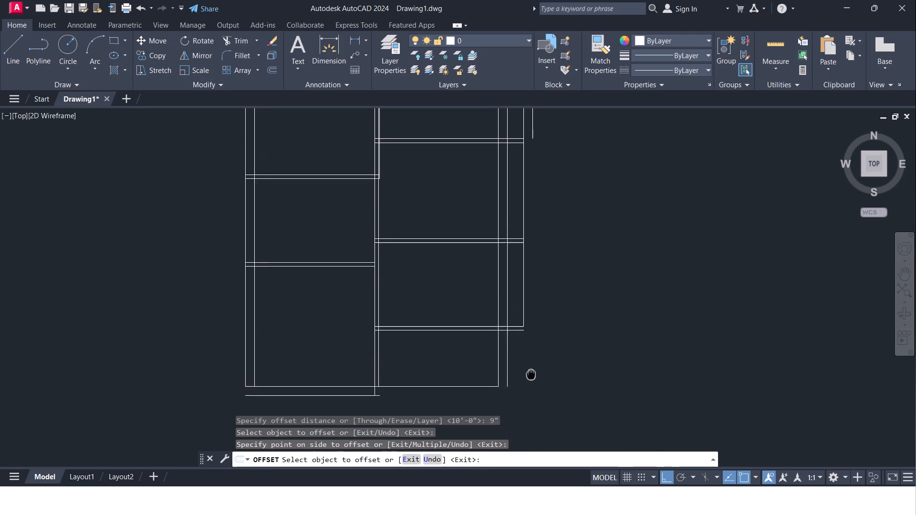
{"action": "middle_click_drag", "start_coordinate": [531, 374], "coordinate": [531, 381]}
{"action": "scroll", "coordinate": [531, 381], "scroll_direction": "down", "scroll_amount": 1}
{"action": "middle_click_drag", "start_coordinate": [531, 378], "coordinate": [524, 345]}
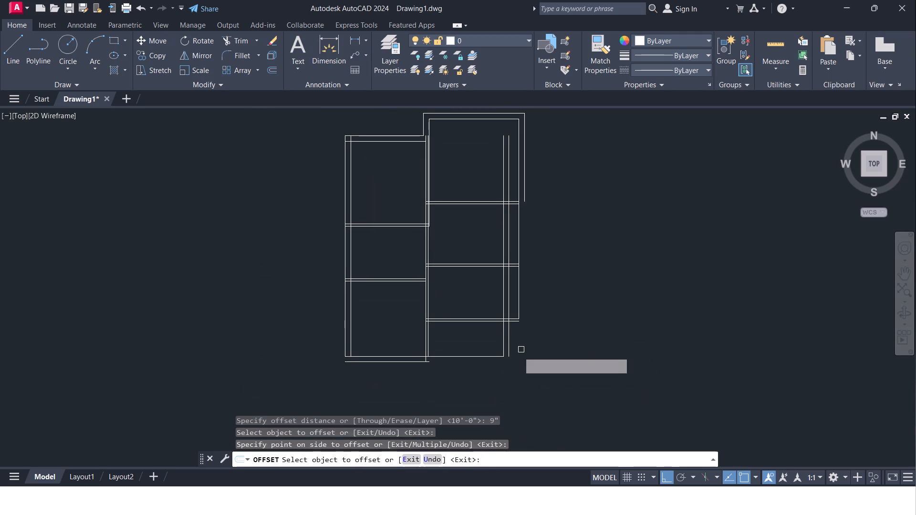
{"action": "scroll", "coordinate": [512, 359], "scroll_direction": "up", "scroll_amount": 1}
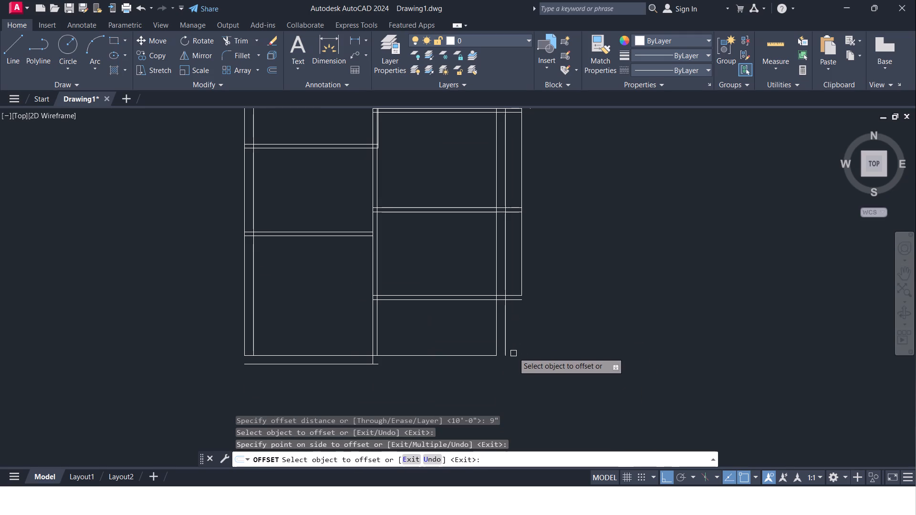
{"action": "middle_click_drag", "start_coordinate": [513, 352], "coordinate": [518, 406]}
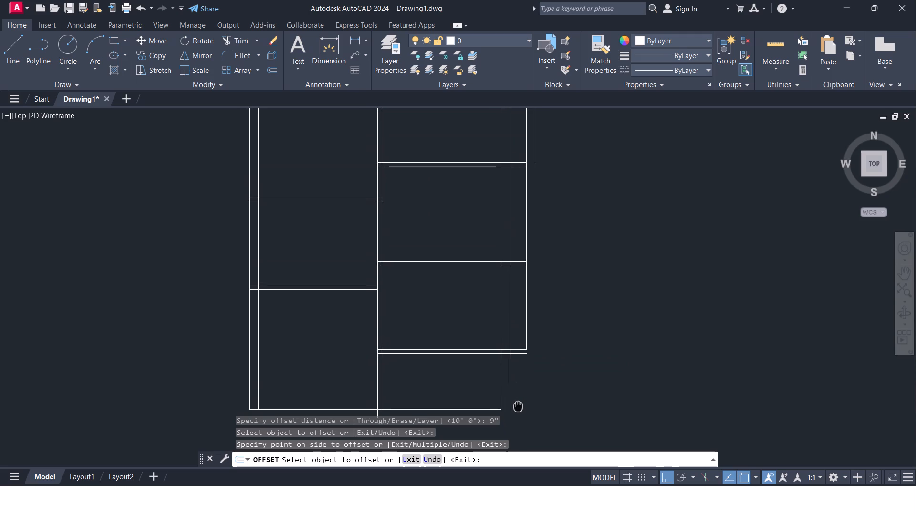
{"action": "middle_click_drag", "start_coordinate": [518, 406], "coordinate": [530, 396]}
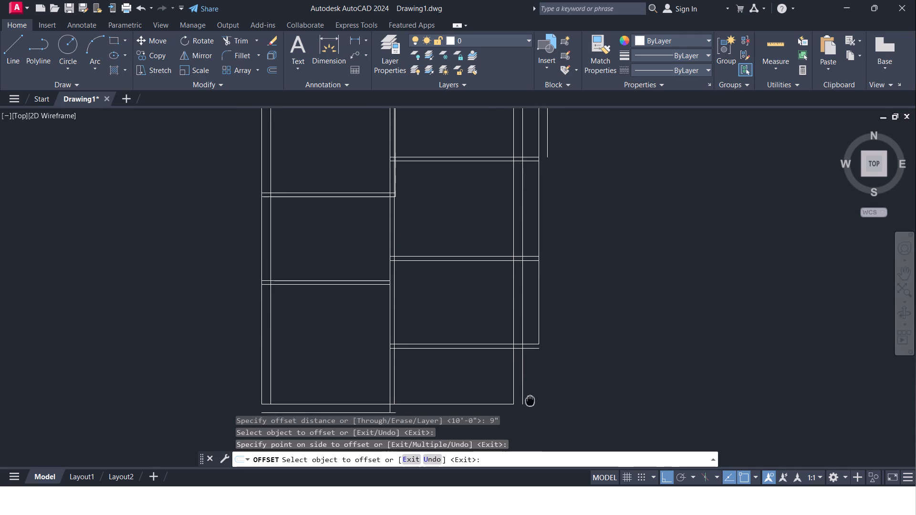
{"action": "middle_click_drag", "start_coordinate": [530, 396], "coordinate": [529, 393]}
{"action": "key", "text": "Escape"}
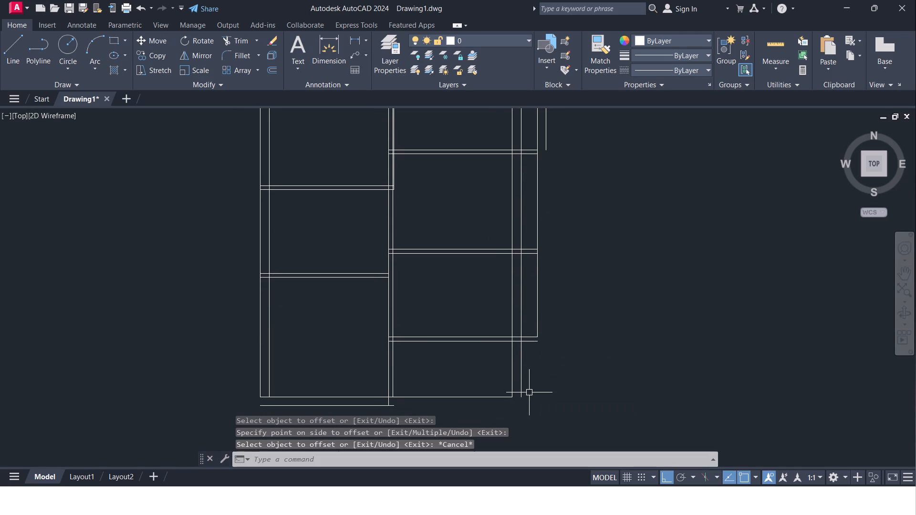
Examine the overall plan and how the new right wall lines meet the right column's partitions and bottom wall.
{"action": "scroll", "coordinate": [473, 394], "scroll_direction": "up", "scroll_amount": 1}
{"action": "middle_click_drag", "start_coordinate": [473, 383], "coordinate": [474, 364]}
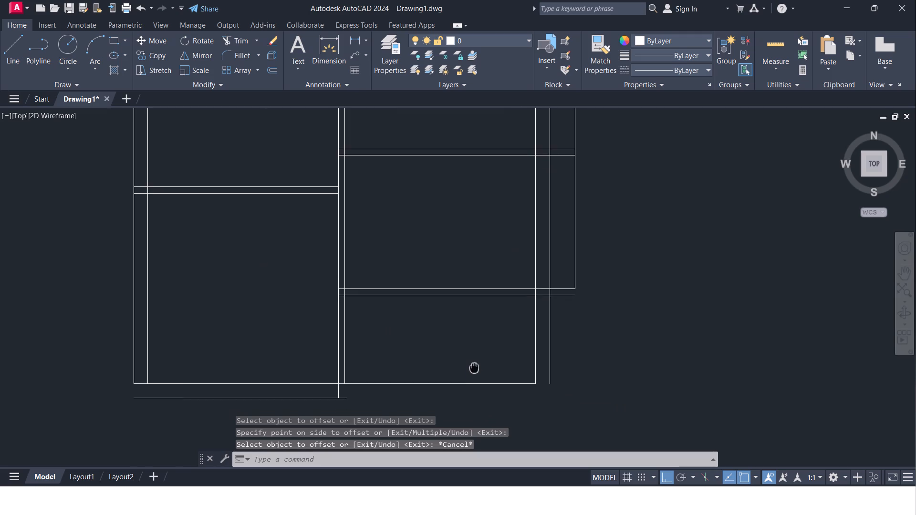
{"action": "middle_click_drag", "start_coordinate": [474, 364], "coordinate": [473, 362]}
{"action": "scroll", "coordinate": [473, 361], "scroll_direction": "down", "scroll_amount": 2}
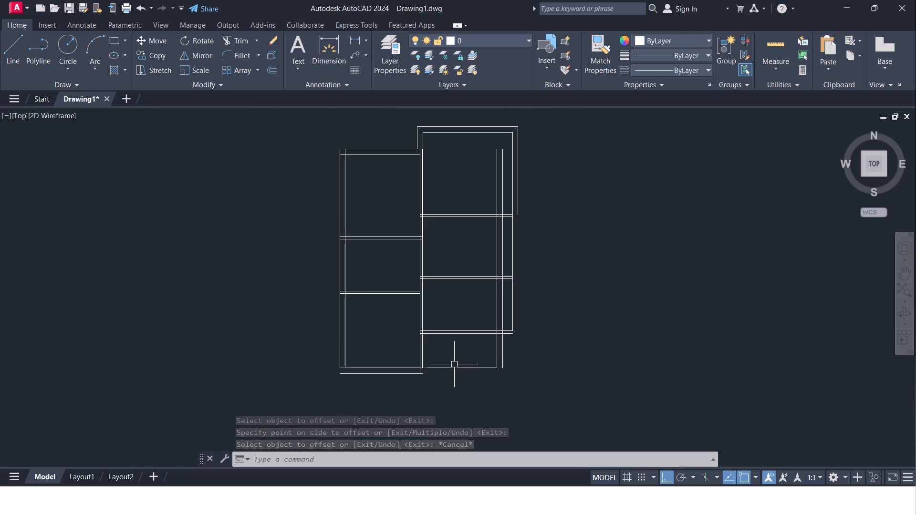
{"action": "middle_click_drag", "start_coordinate": [454, 364], "coordinate": [460, 354]}
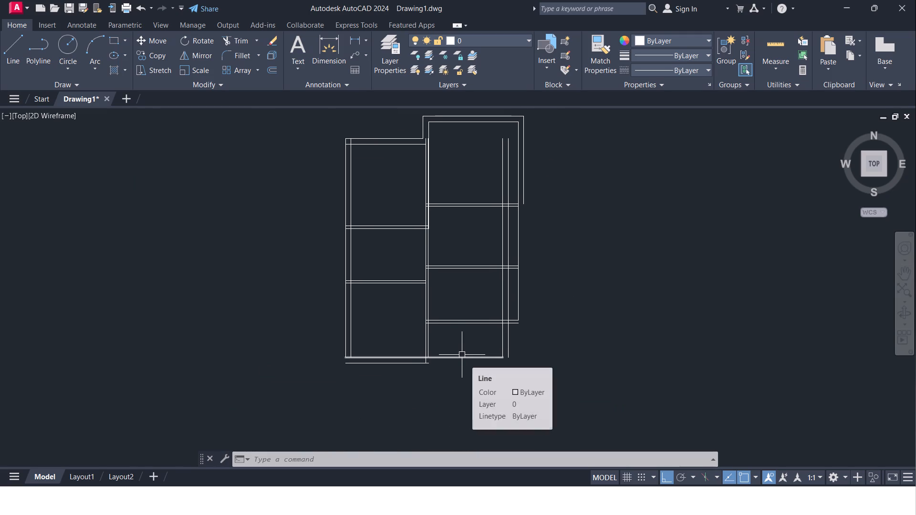
{"action": "middle_click_drag", "start_coordinate": [462, 355], "coordinate": [462, 372]}
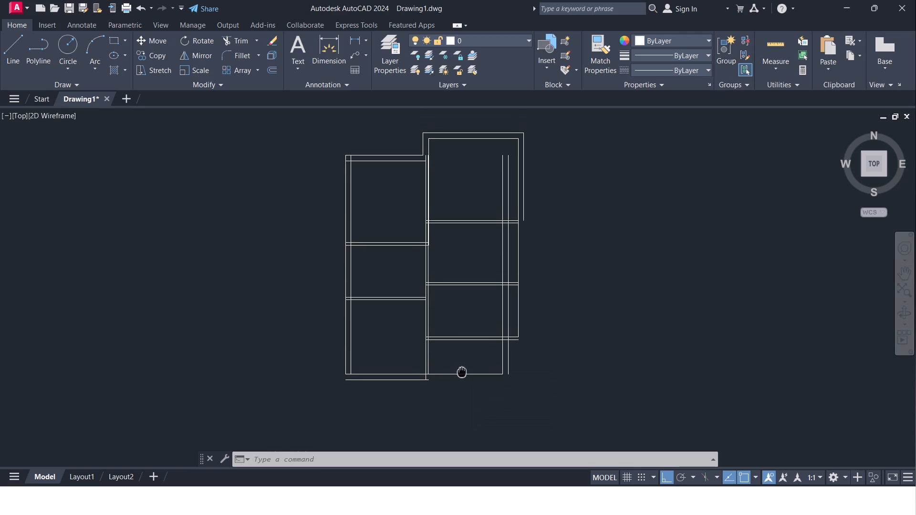
{"action": "middle_click_drag", "start_coordinate": [462, 372], "coordinate": [461, 381]}
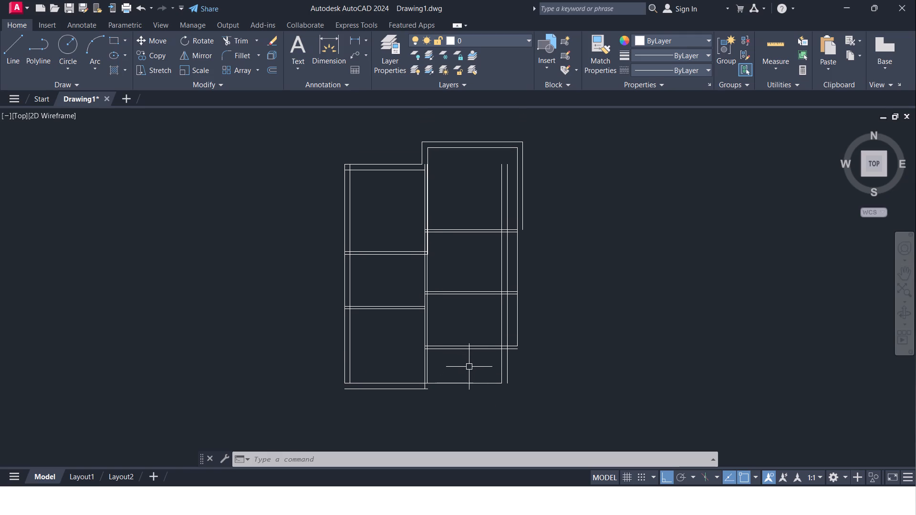
{"action": "middle_click_drag", "start_coordinate": [470, 366], "coordinate": [457, 369]}
{"action": "key", "text": "Escape"}
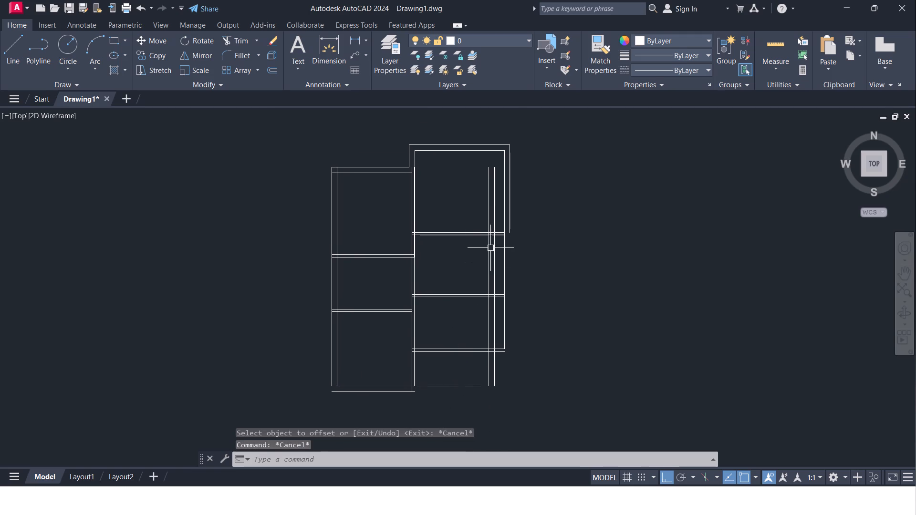
{"action": "scroll", "coordinate": [472, 326], "scroll_direction": "up", "scroll_amount": 1}
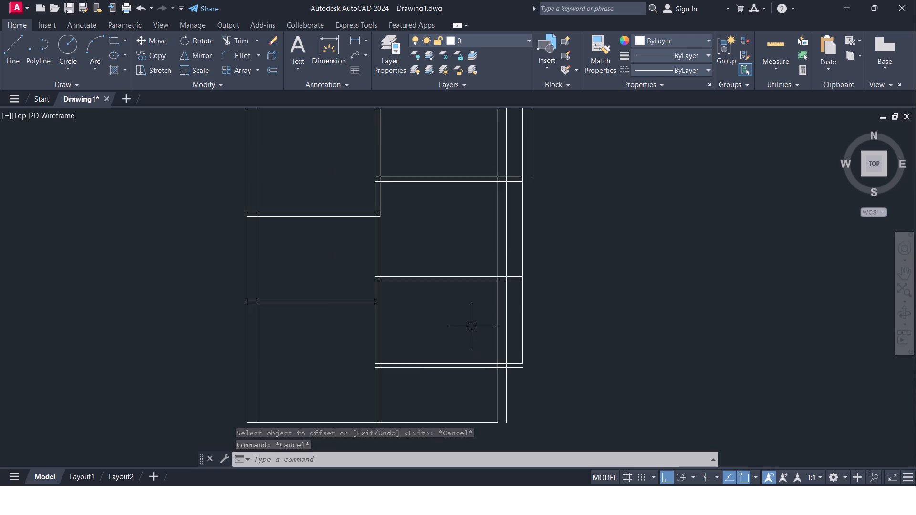
{"action": "middle_click_drag", "start_coordinate": [472, 326], "coordinate": [457, 287]}
{"action": "scroll", "coordinate": [459, 297], "scroll_direction": "down", "scroll_amount": 1}
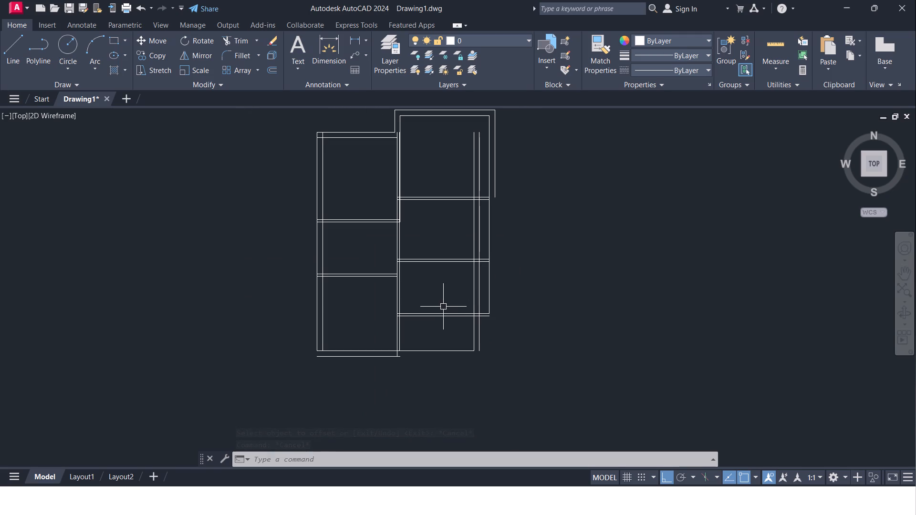
Offset the bottom wall's upper line 11' upward across the lower spaces.
{"action": "scroll", "coordinate": [443, 307], "scroll_direction": "up", "scroll_amount": 1}
{"action": "middle_click_drag", "start_coordinate": [443, 307], "coordinate": [447, 273]}
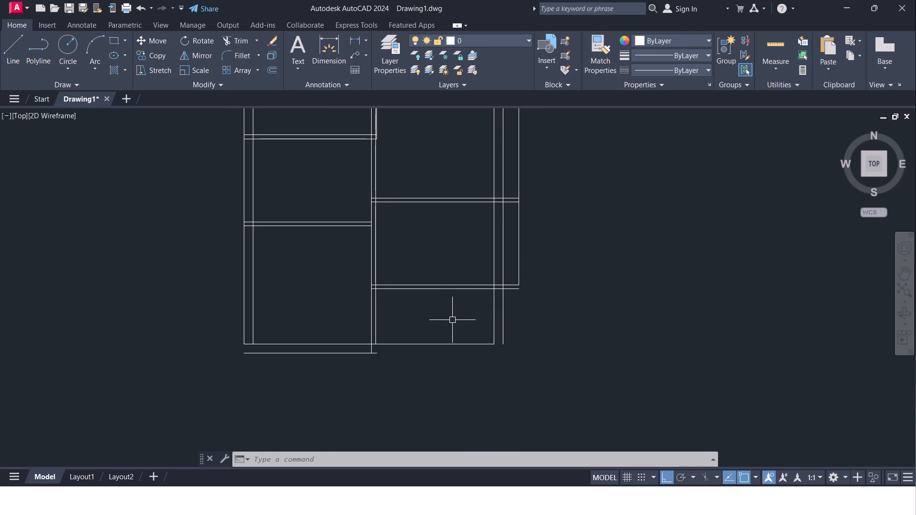
{"action": "scroll", "coordinate": [452, 322], "scroll_direction": "up", "scroll_amount": 1}
{"action": "key", "text": "o"}
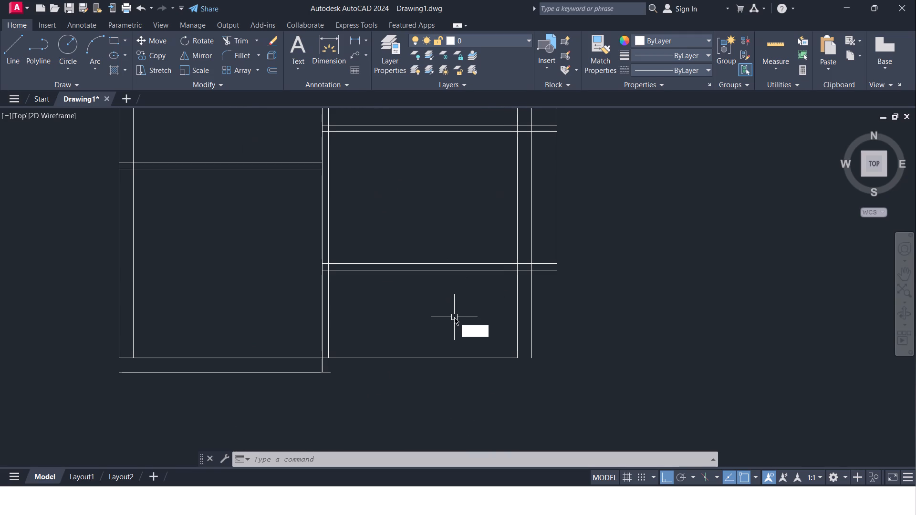
{"action": "key", "text": "Return"}
{"action": "type", "text": "11"}
{"action": "key", "text": "apostrophe"}
{"action": "key", "text": "Return"}
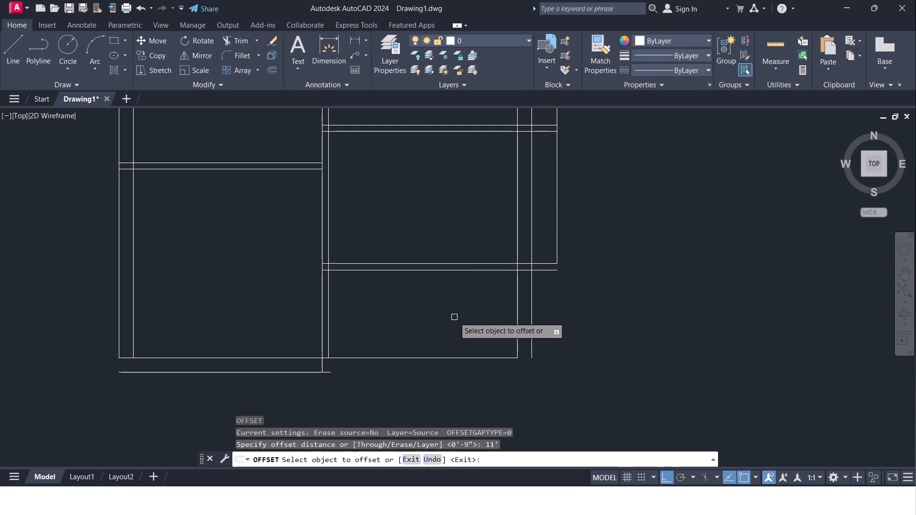
{"action": "left_click", "coordinate": [461, 357]}
{"action": "left_click", "coordinate": [460, 240]}
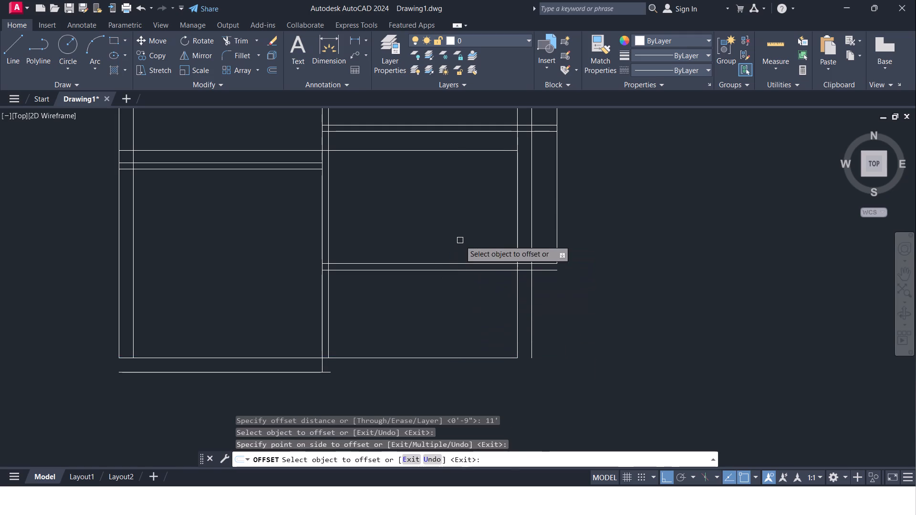
Trim the old horizontal partition line pairs out of the lower right and lower left spaces, below the 11' offset line.
{"action": "middle_click_drag", "start_coordinate": [461, 219], "coordinate": [463, 256]}
{"action": "key", "text": "Escape"}
{"action": "type", "text": "TR"}
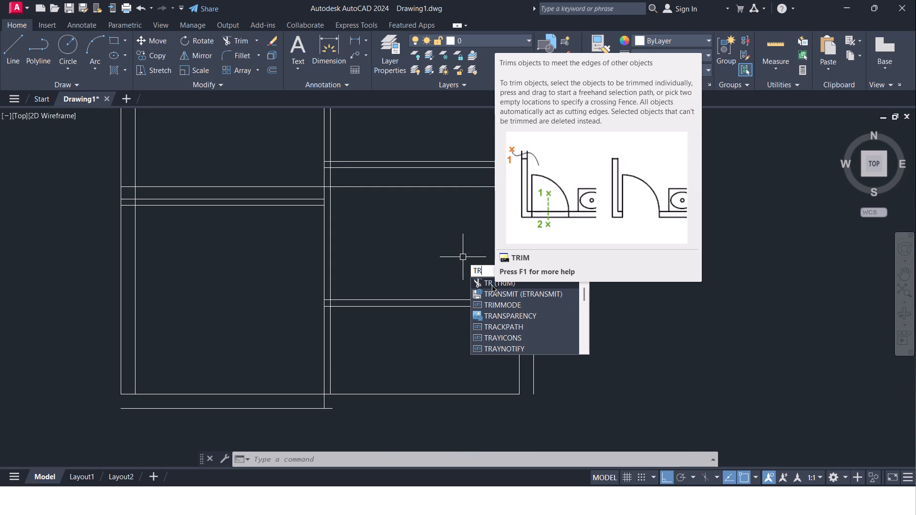
{"action": "left_click", "coordinate": [492, 285]}
{"action": "left_click_drag", "start_coordinate": [464, 264], "coordinate": [465, 309]}
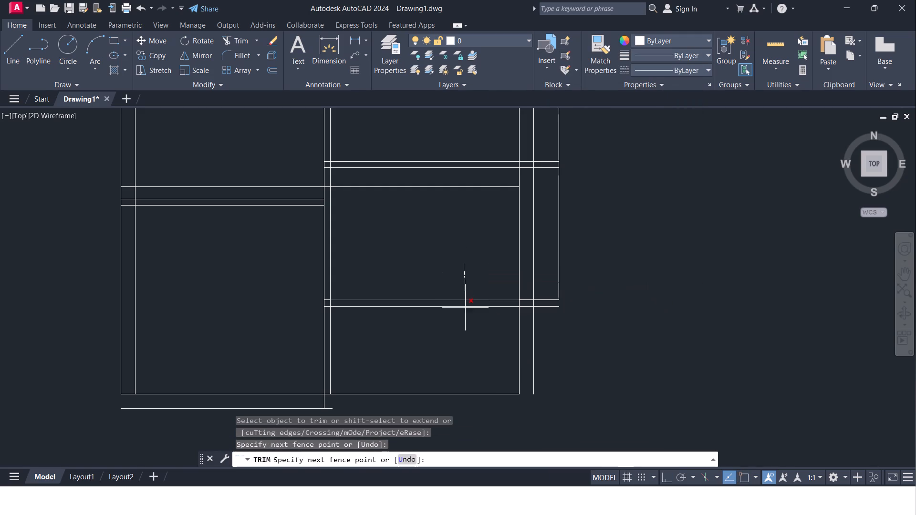
{"action": "left_click_drag", "start_coordinate": [465, 309], "coordinate": [465, 310]}
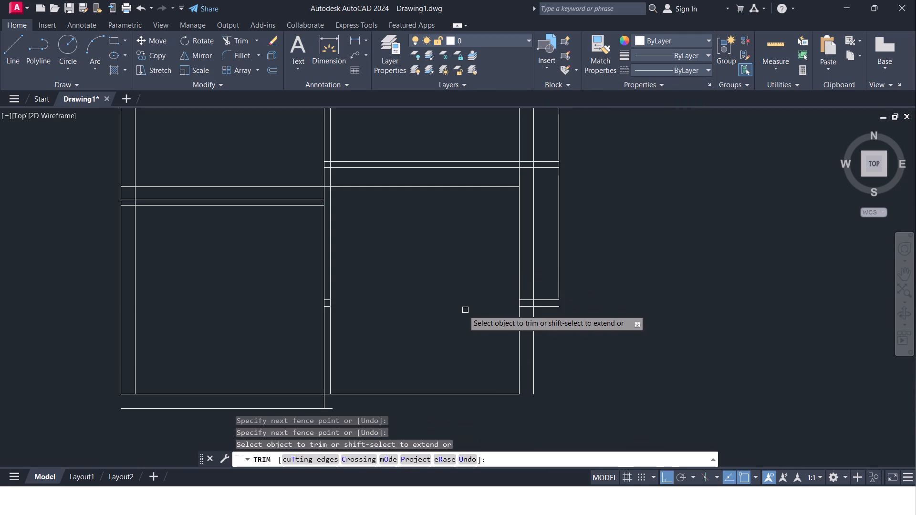
{"action": "left_click_drag", "start_coordinate": [230, 193], "coordinate": [232, 220]}
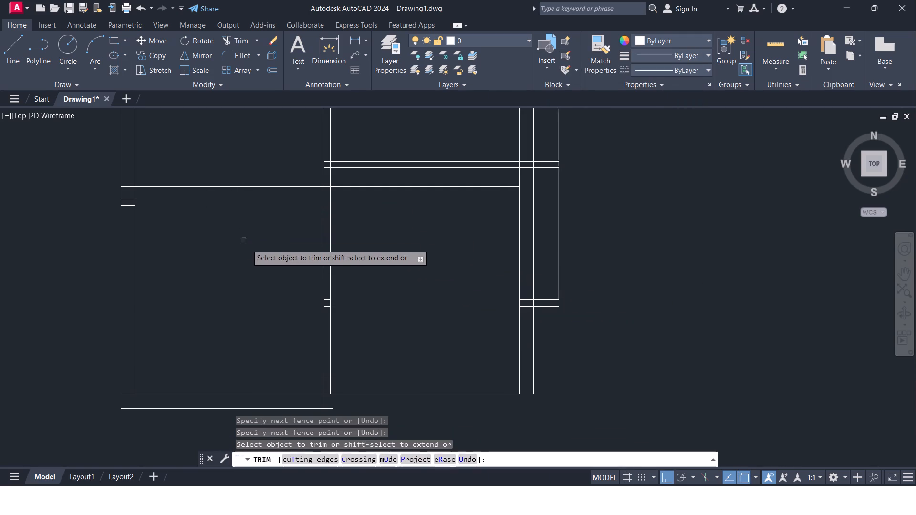
Trim the two short horizontal pieces left between the middle partition's vertical lines.
{"action": "middle_click_drag", "start_coordinate": [252, 247], "coordinate": [256, 239]}
{"action": "scroll", "coordinate": [302, 291], "scroll_direction": "up", "scroll_amount": 1}
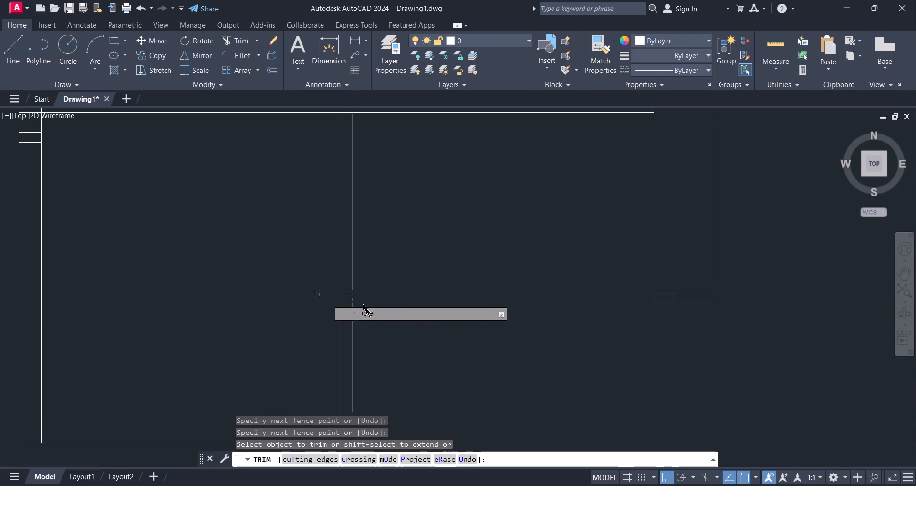
{"action": "left_click", "coordinate": [348, 293]}
{"action": "left_click", "coordinate": [347, 301]}
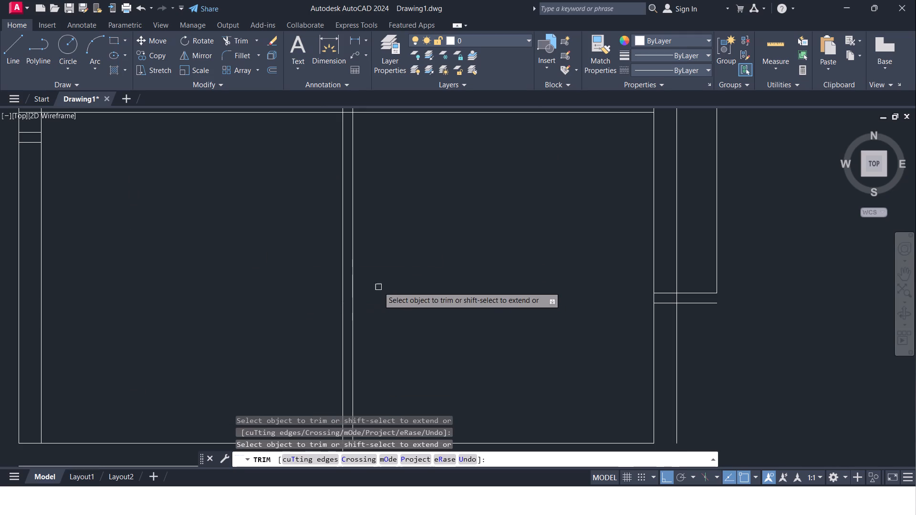
{"action": "scroll", "coordinate": [378, 287], "scroll_direction": "down", "scroll_amount": 1}
{"action": "middle_click_drag", "start_coordinate": [378, 289], "coordinate": [375, 310]}
{"action": "middle_click_drag", "start_coordinate": [378, 309], "coordinate": [350, 311]}
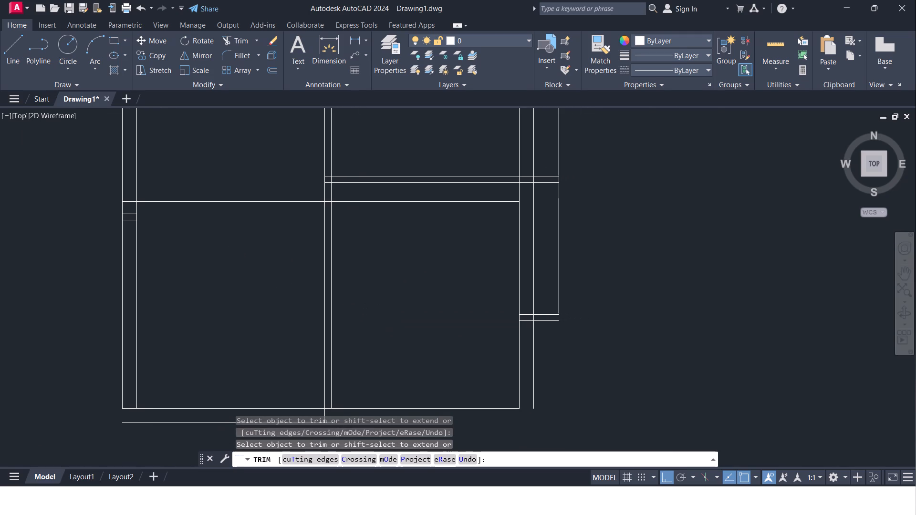
{"action": "middle_click_drag", "start_coordinate": [457, 315], "coordinate": [414, 325]}
{"action": "key", "text": "Escape"}
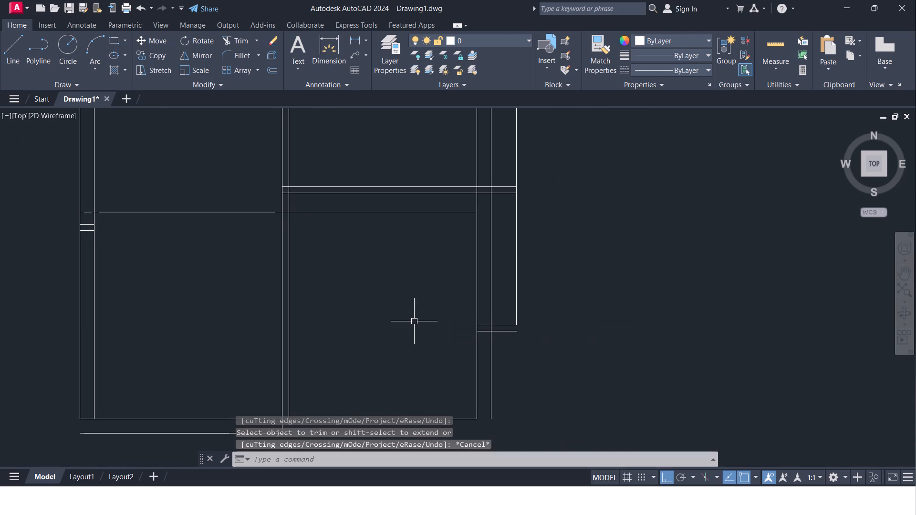
Extend the 11' offset line rightward, past the right column's inner vertical lines, to its outermost vertical line.
{"action": "key", "text": "e"}
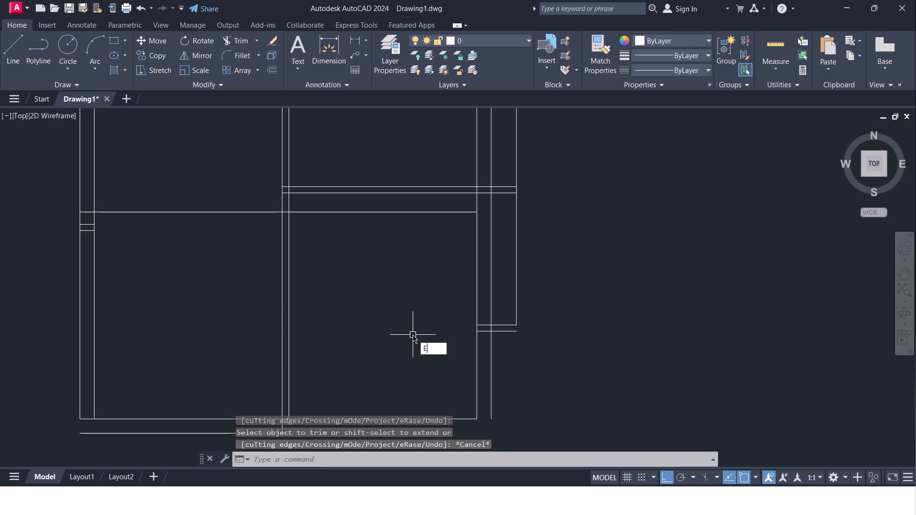
{"action": "key", "text": "x"}
{"action": "left_click", "coordinate": [456, 359]}
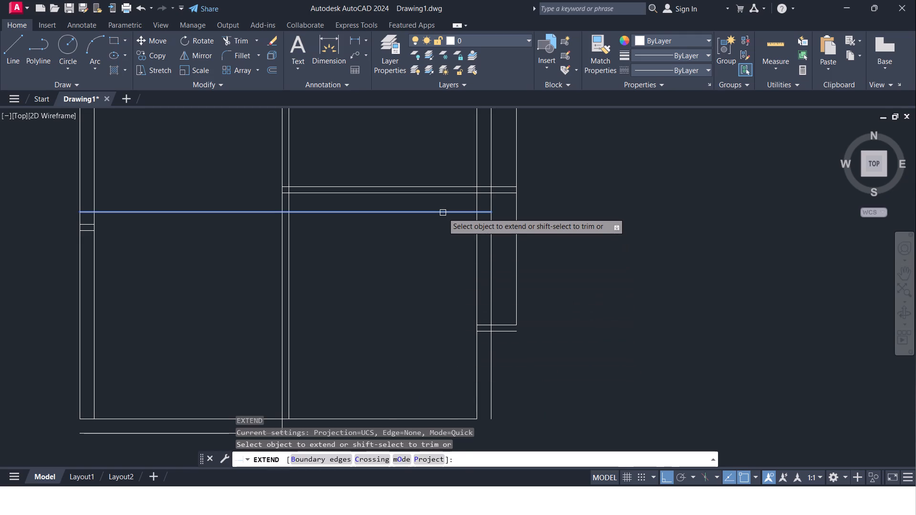
{"action": "left_click", "coordinate": [443, 213]}
{"action": "left_click", "coordinate": [444, 213]}
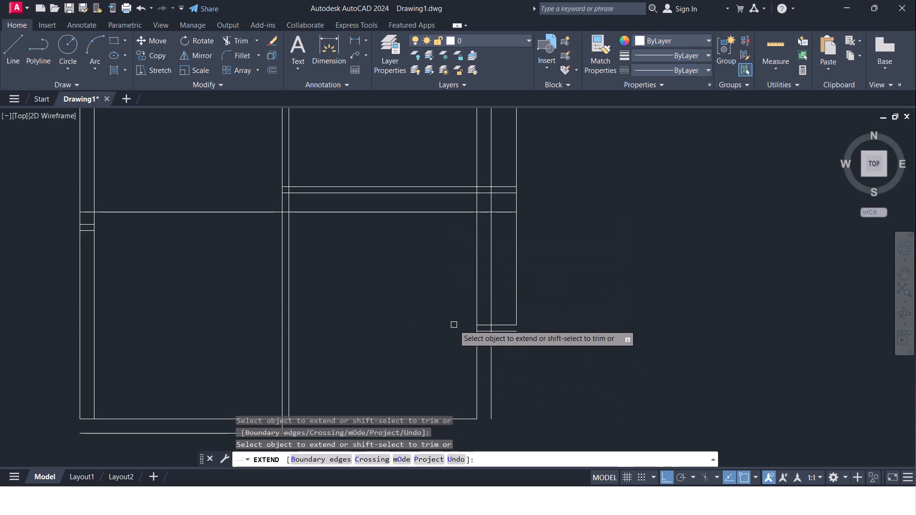
{"action": "key", "text": "Escape"}
Trim the right column's two outer vertical lines and the partition stubs below the extended horizontal line.
{"action": "key", "text": "t"}
{"action": "key", "text": "r"}
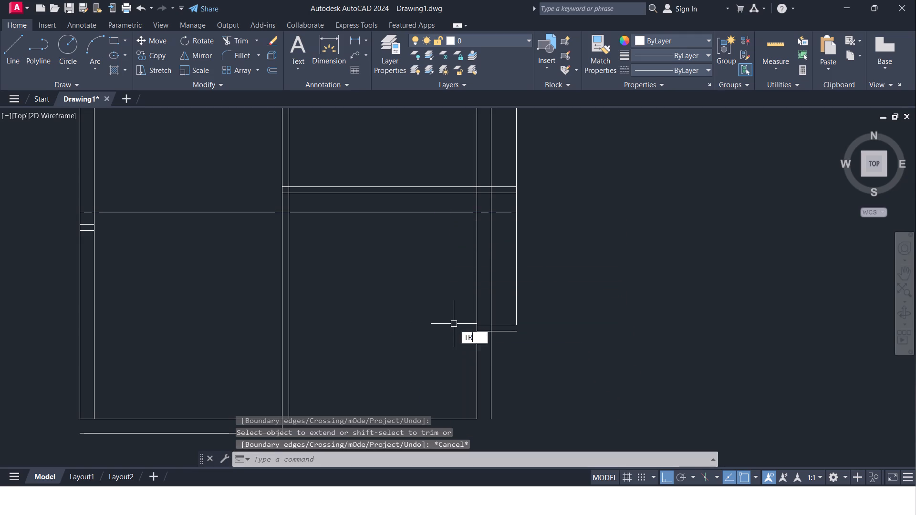
{"action": "left_click", "coordinate": [483, 345]}
{"action": "left_click_drag", "start_coordinate": [567, 273], "coordinate": [485, 332]}
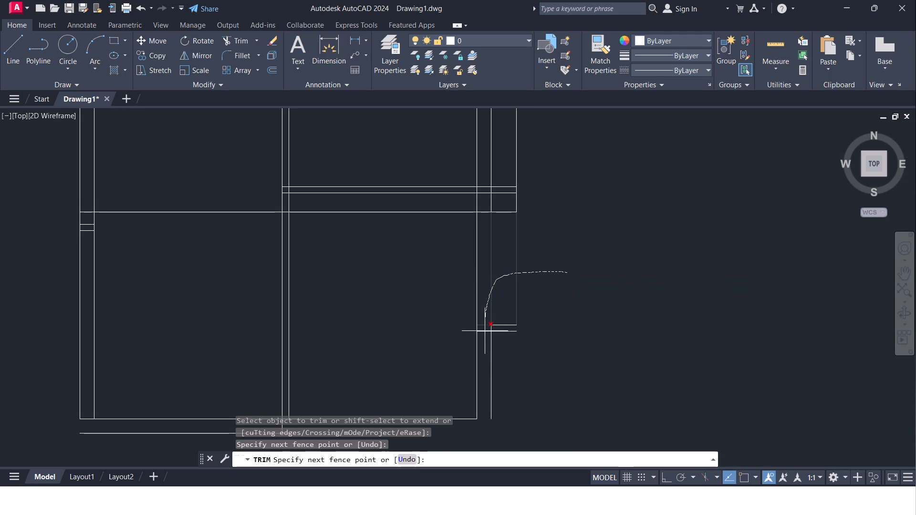
{"action": "left_click_drag", "start_coordinate": [485, 332], "coordinate": [504, 322]}
{"action": "left_click", "coordinate": [496, 325]}
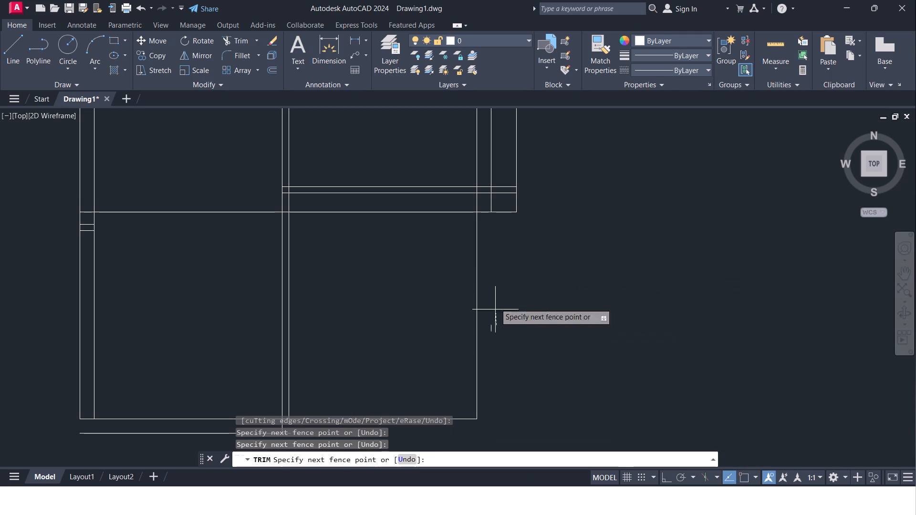
{"action": "middle_click_drag", "start_coordinate": [502, 255], "coordinate": [493, 345]}
{"action": "scroll", "coordinate": [503, 257], "scroll_direction": "down", "scroll_amount": 1}
{"action": "key", "text": "Escape"}
Delete the short leftover vertical segment outside the lower right space.
{"action": "left_click", "coordinate": [495, 362]}
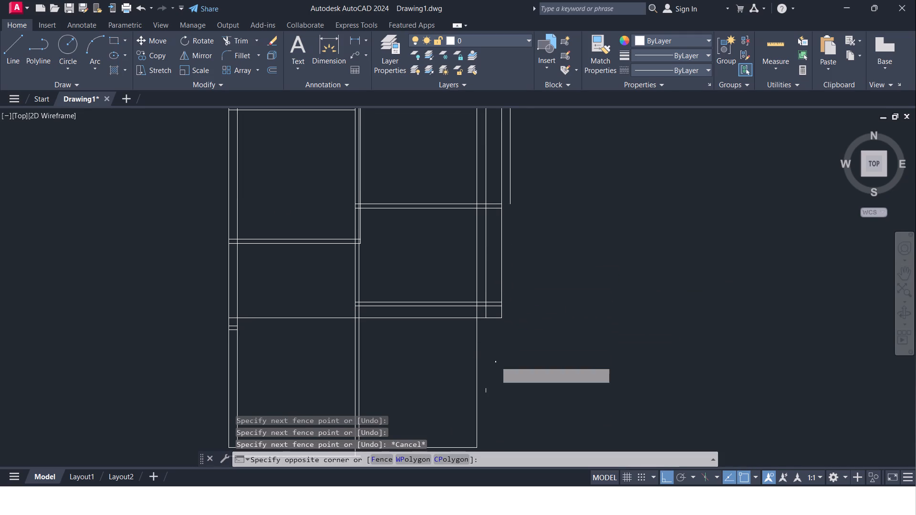
{"action": "scroll", "coordinate": [493, 362], "scroll_direction": "up", "scroll_amount": 1}
{"action": "middle_click_drag", "start_coordinate": [493, 362], "coordinate": [498, 289]}
{"action": "left_click", "coordinate": [482, 350]}
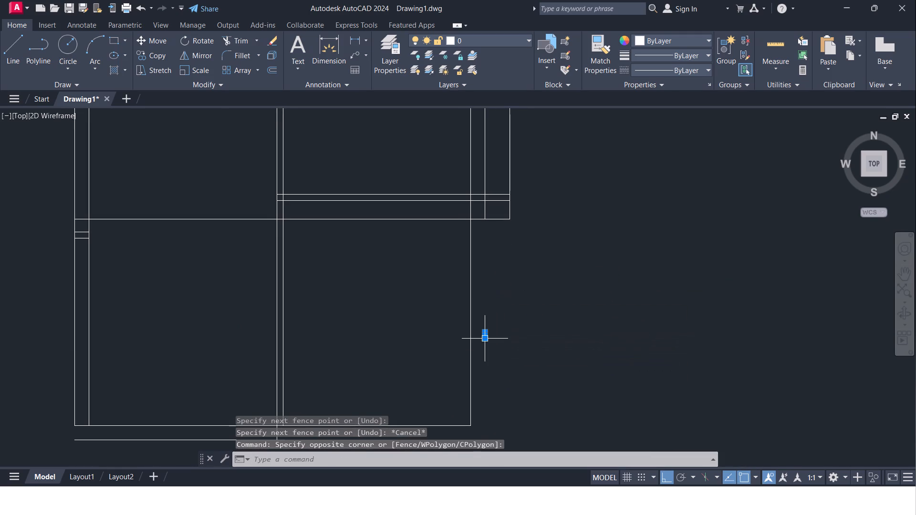
{"action": "left_click", "coordinate": [485, 338]}
{"action": "key", "text": "Delete"}
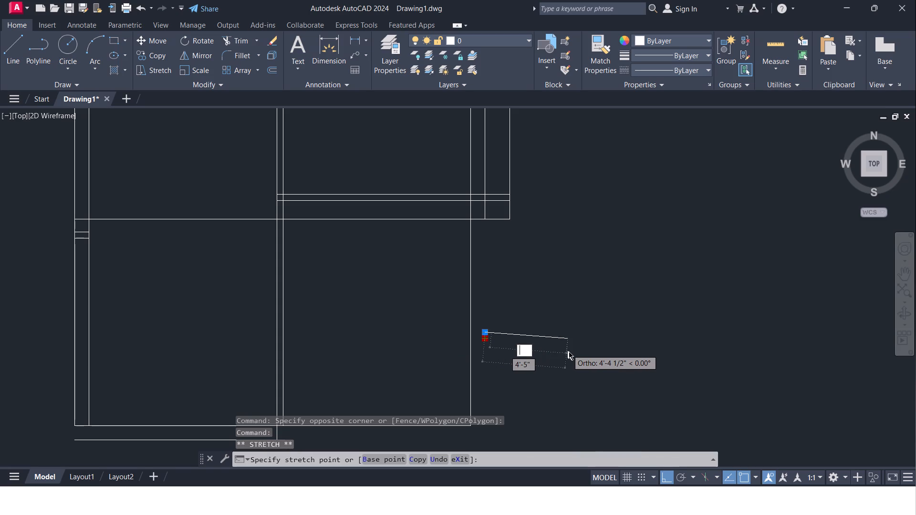
{"action": "key", "text": "Delete"}
{"action": "key", "text": "Delete"}
{"action": "key", "text": "Escape"}
{"action": "key", "text": "Escape"}
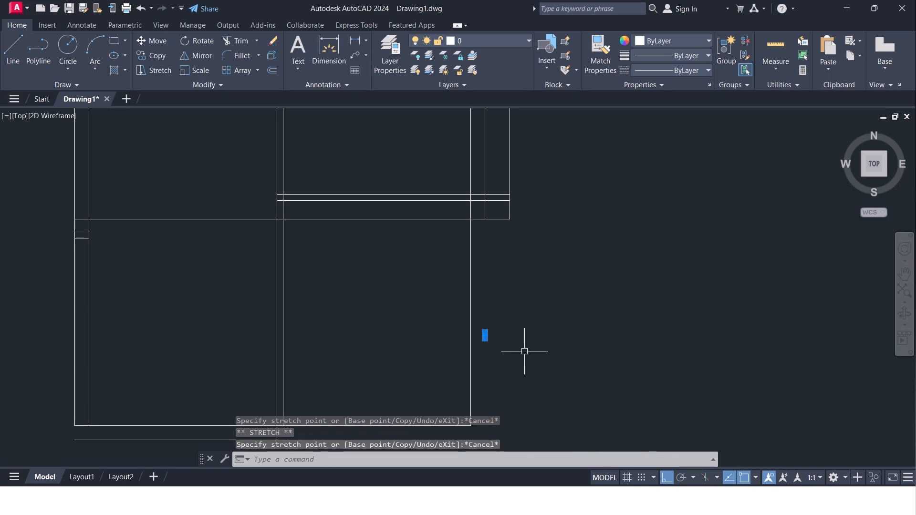
{"action": "key", "text": "Delete"}
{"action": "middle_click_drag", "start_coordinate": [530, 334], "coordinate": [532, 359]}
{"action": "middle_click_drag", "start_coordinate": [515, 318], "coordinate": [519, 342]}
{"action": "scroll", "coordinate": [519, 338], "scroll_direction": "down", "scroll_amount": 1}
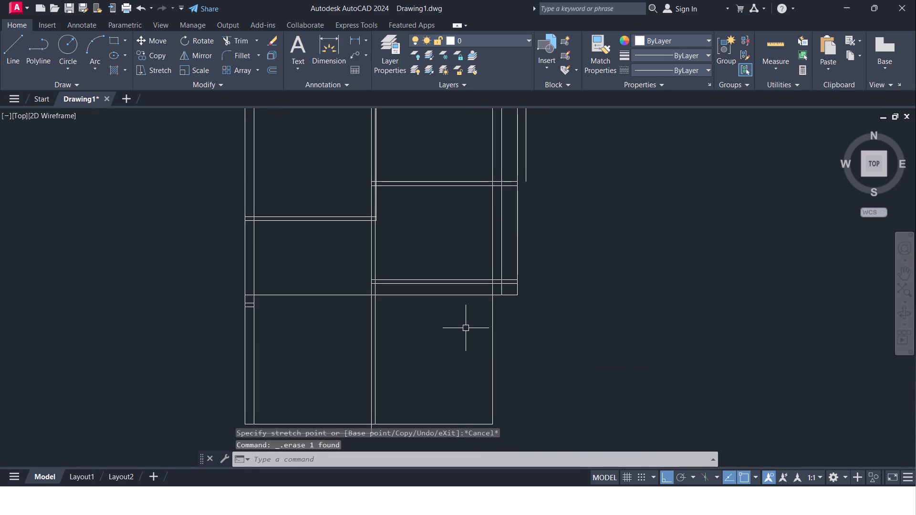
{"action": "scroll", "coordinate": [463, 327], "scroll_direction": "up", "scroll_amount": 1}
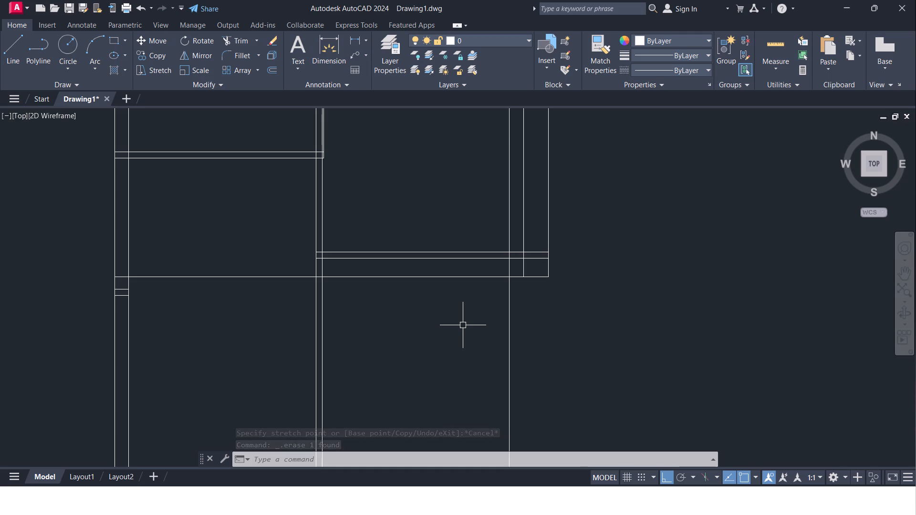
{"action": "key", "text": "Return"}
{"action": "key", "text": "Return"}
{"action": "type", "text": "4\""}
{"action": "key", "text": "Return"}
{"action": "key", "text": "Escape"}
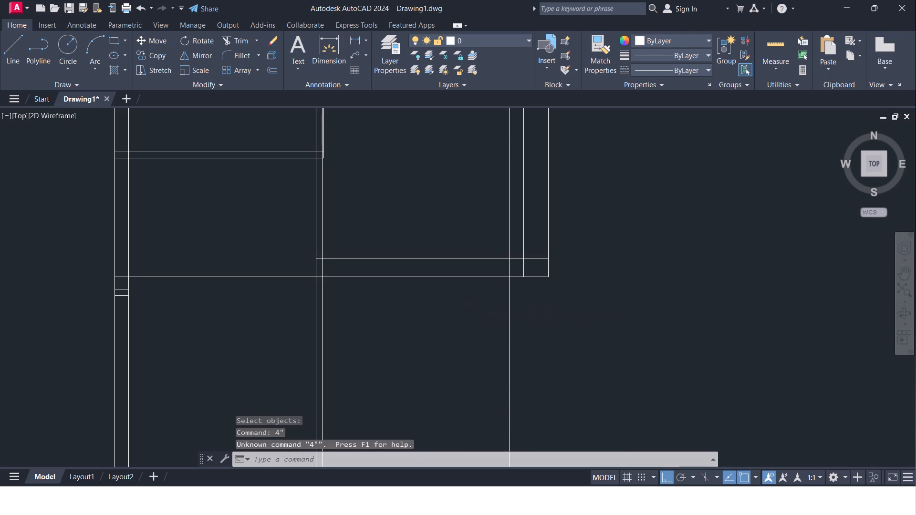
Offset the extended horizontal line 4" upward for the partition thickness above the lower spaces.
{"action": "key", "text": "o"}
{"action": "key", "text": "Return"}
{"action": "key", "text": "4"}
{"action": "key", "text": "shift+quotedbl"}
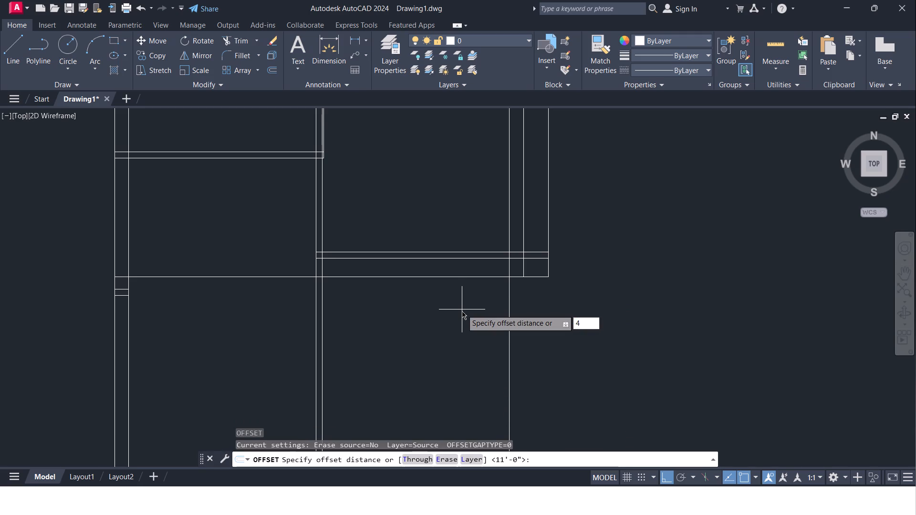
{"action": "key", "text": "Return"}
{"action": "left_click", "coordinate": [465, 279]}
{"action": "left_click", "coordinate": [465, 270]}
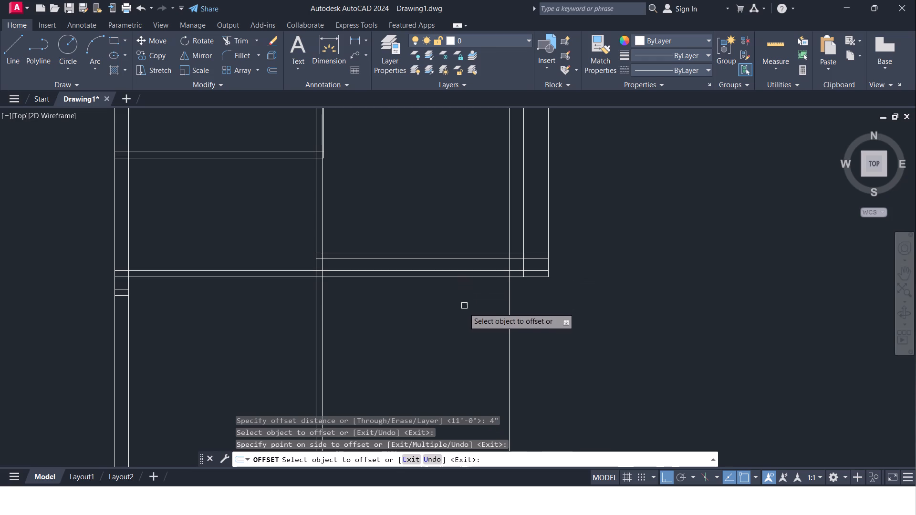
{"action": "middle_click_drag", "start_coordinate": [464, 308], "coordinate": [460, 332]}
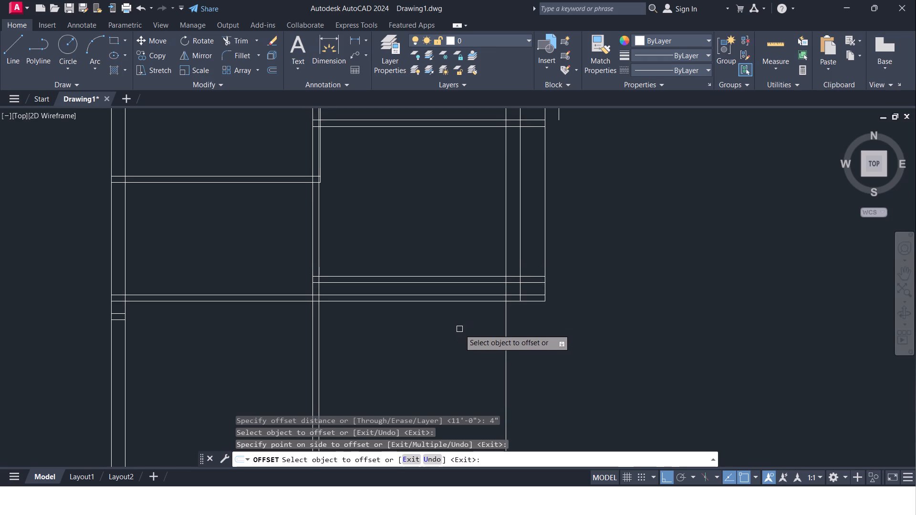
{"action": "key", "text": "Escape"}
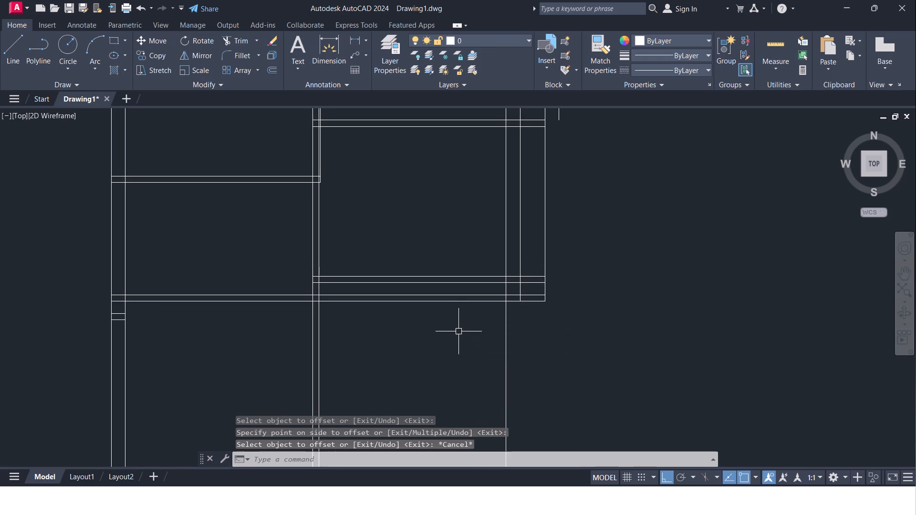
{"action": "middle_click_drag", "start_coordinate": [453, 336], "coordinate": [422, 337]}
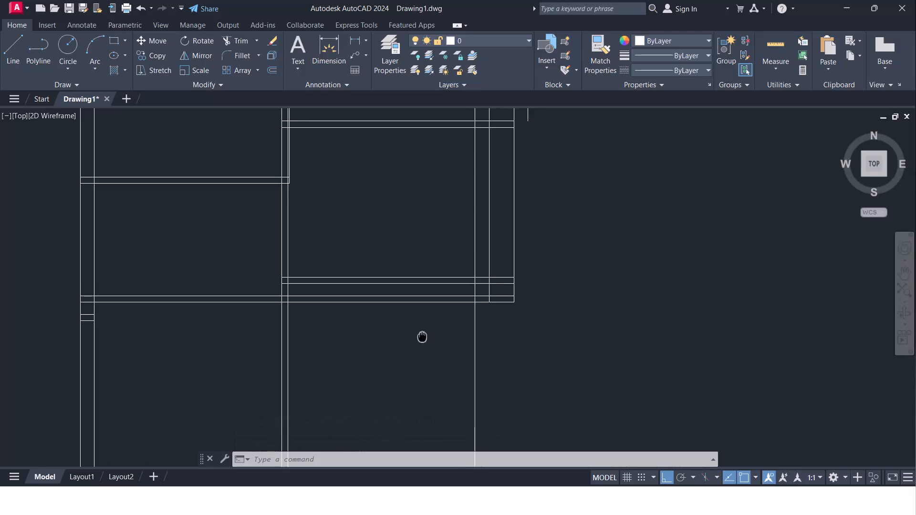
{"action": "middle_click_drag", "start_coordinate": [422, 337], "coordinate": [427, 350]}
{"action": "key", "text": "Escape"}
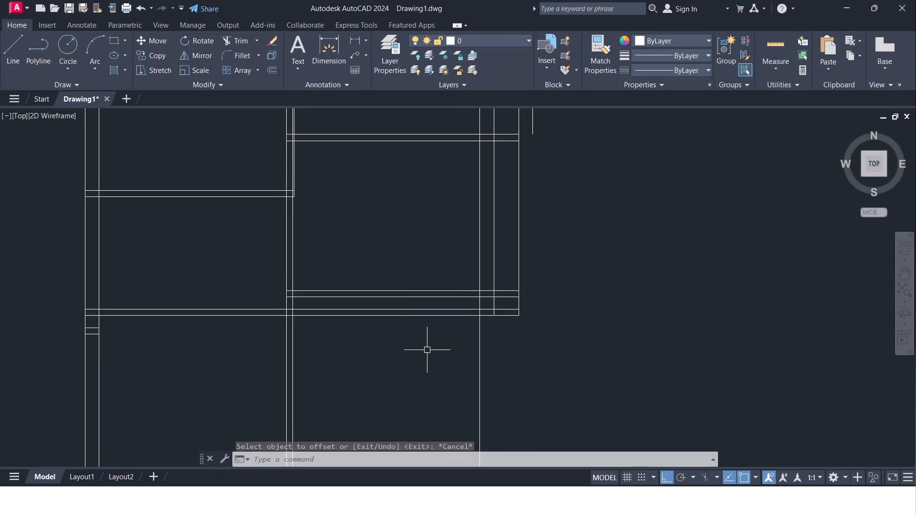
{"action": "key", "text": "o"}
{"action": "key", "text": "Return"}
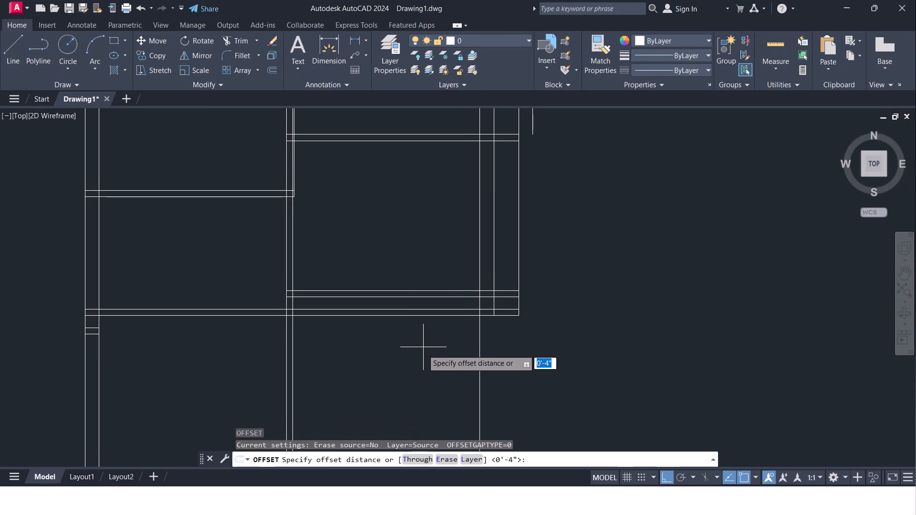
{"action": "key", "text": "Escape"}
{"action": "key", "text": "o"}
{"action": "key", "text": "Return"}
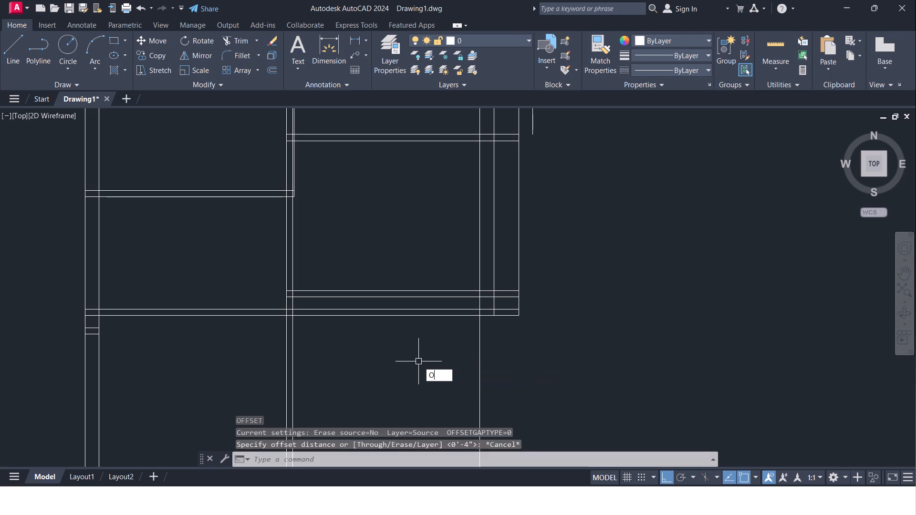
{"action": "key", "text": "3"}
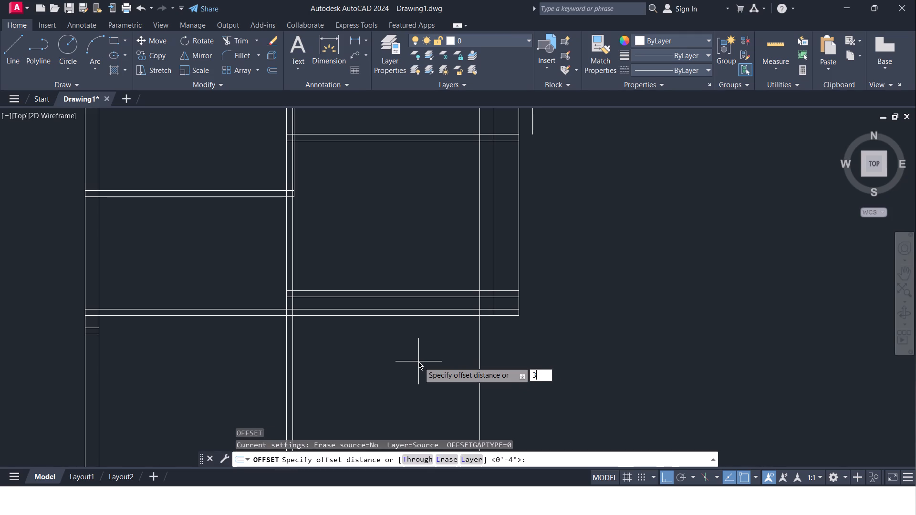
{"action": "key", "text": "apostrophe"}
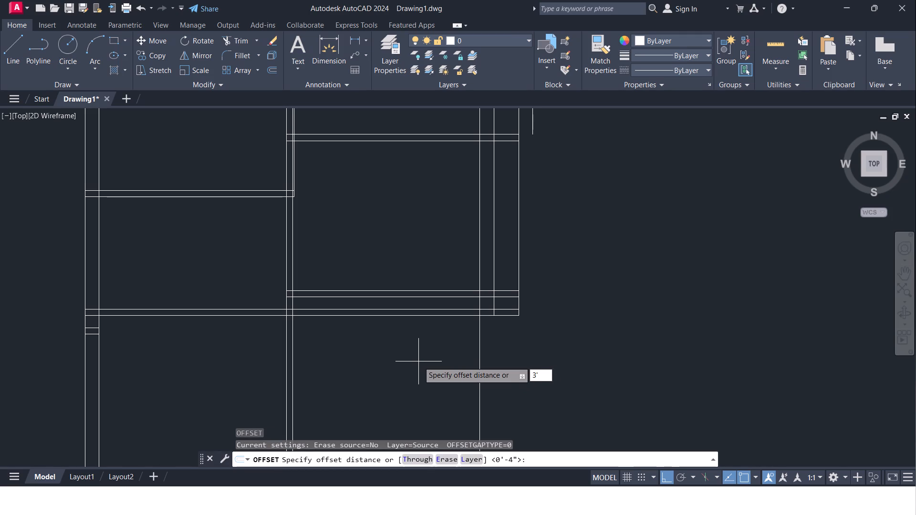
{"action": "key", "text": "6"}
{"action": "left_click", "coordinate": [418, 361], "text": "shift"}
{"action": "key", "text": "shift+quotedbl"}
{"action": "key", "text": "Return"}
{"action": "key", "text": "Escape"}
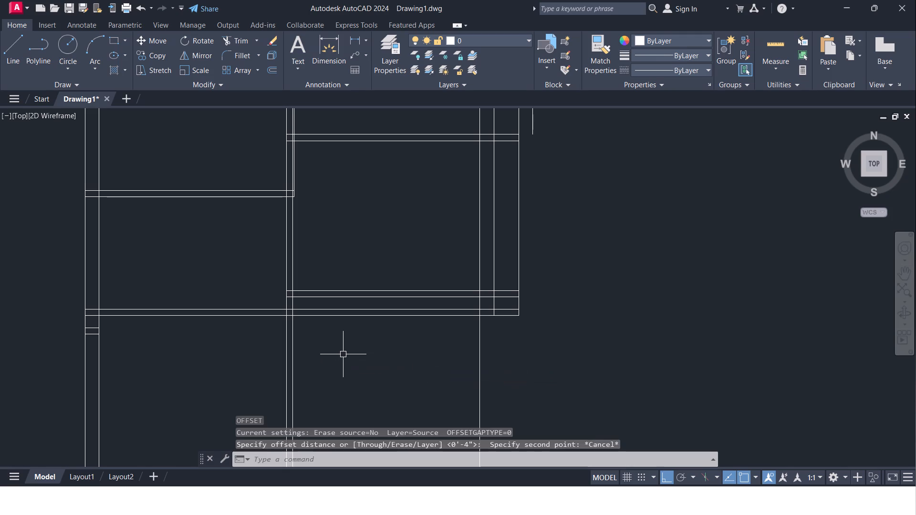
Offset the left line of the long middle vertical partition 3'6" to the right.
{"action": "key", "text": "o"}
{"action": "key", "text": "Return"}
{"action": "key", "text": "3"}
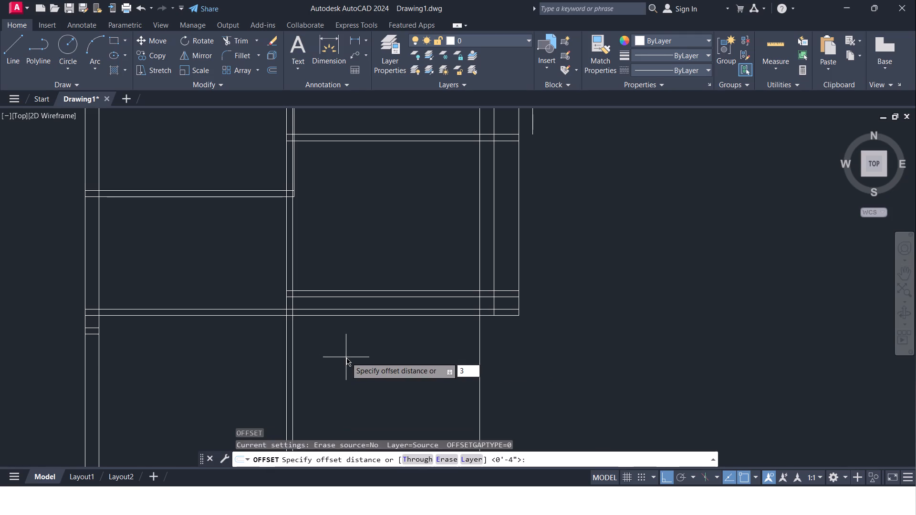
{"action": "key", "text": "apostrophe"}
{"action": "key", "text": "6"}
{"action": "key", "text": "shift+quotedbl"}
{"action": "key", "text": "Return"}
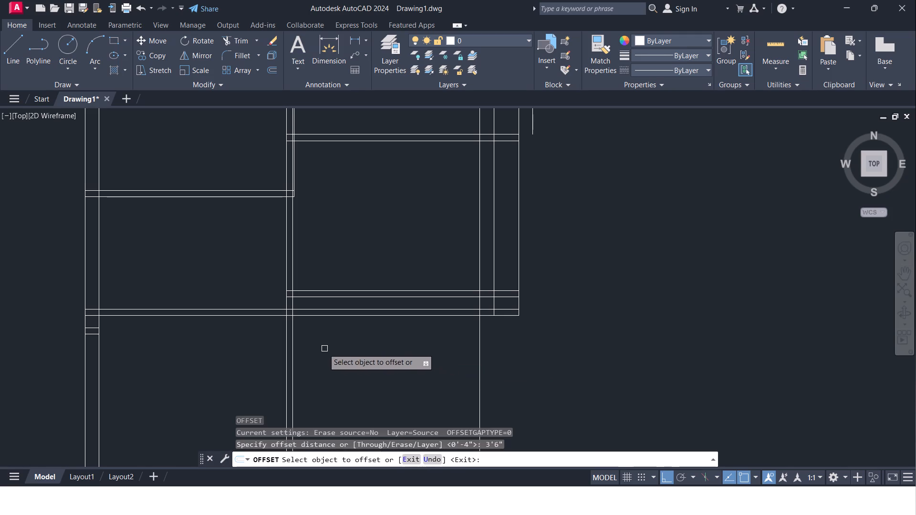
{"action": "left_click", "coordinate": [288, 327]}
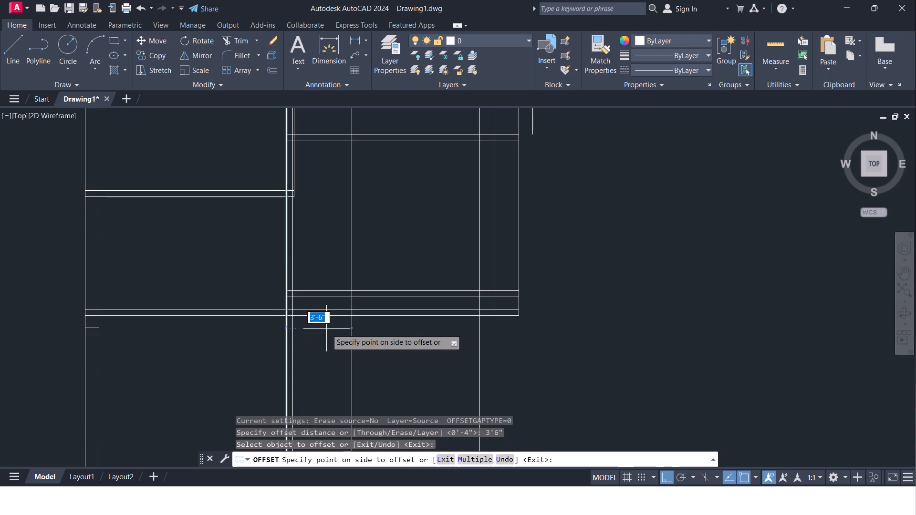
{"action": "left_click", "coordinate": [333, 331]}
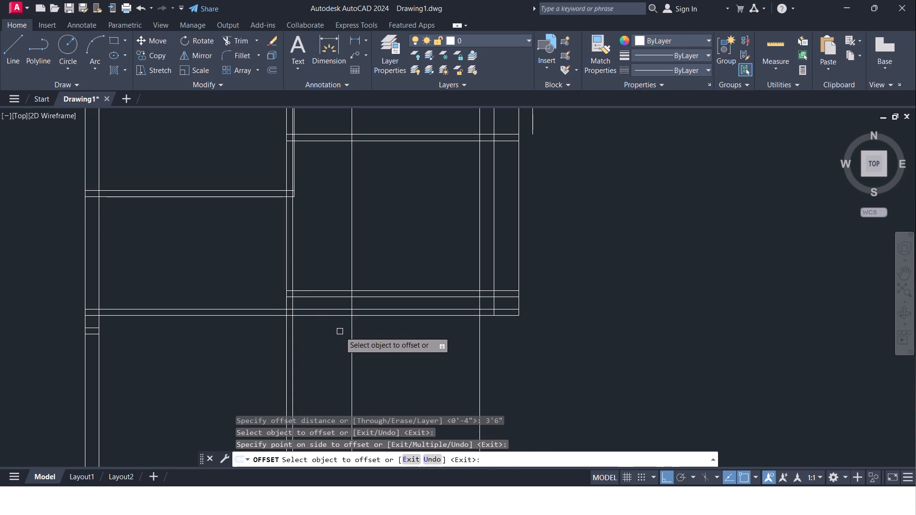
{"action": "key", "text": "Return"}
Offset the vertical line just created 2" to the left as the thin partition's second face.
{"action": "key", "text": "Return"}
{"action": "key", "text": "2"}
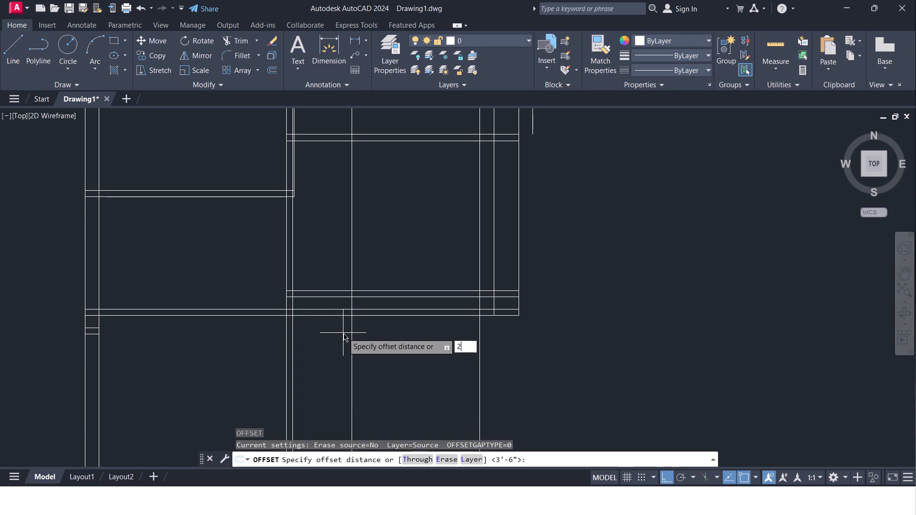
{"action": "key", "text": "shift+quotedbl"}
{"action": "key", "text": "Return"}
{"action": "left_click", "coordinate": [352, 333]}
{"action": "left_click", "coordinate": [323, 331]}
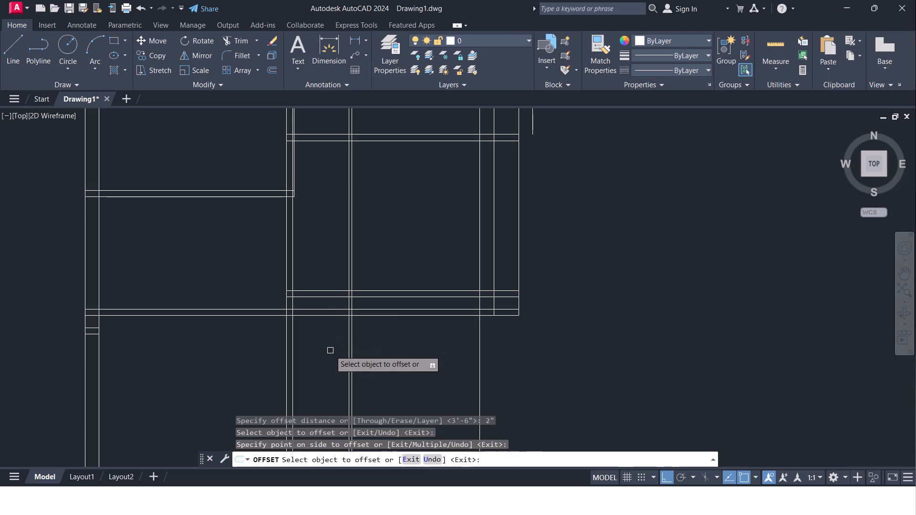
{"action": "key", "text": "Escape"}
Offset the right-hand line of the thin 2" partition 8' to the right for the right wall's inner face.
{"action": "middle_click_drag", "start_coordinate": [331, 330], "coordinate": [329, 359]}
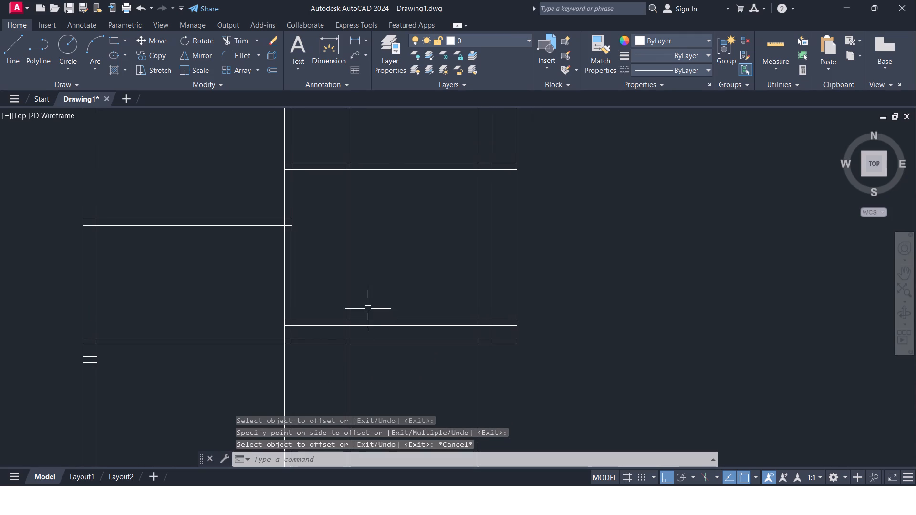
{"action": "key", "text": "Escape"}
{"action": "key", "text": "o"}
{"action": "key", "text": "Return"}
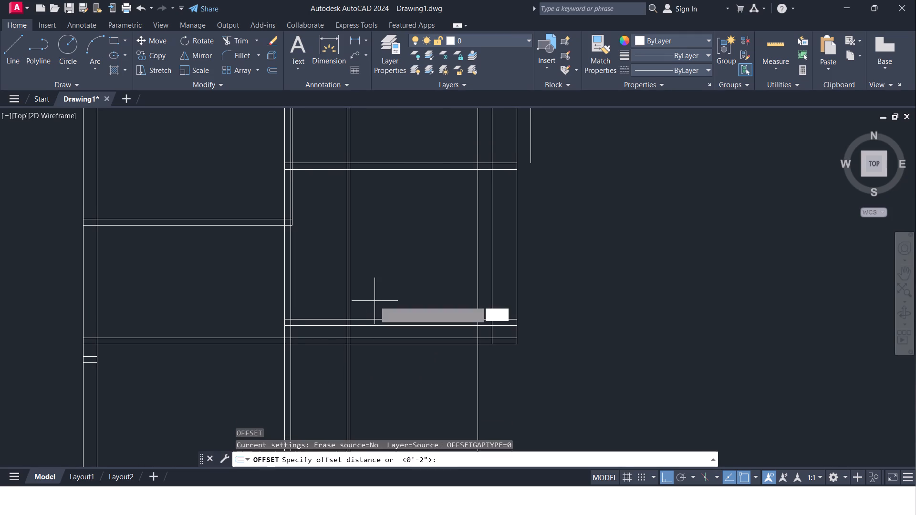
{"action": "key", "text": "8"}
{"action": "key", "text": "apostrophe"}
{"action": "key", "text": "Return"}
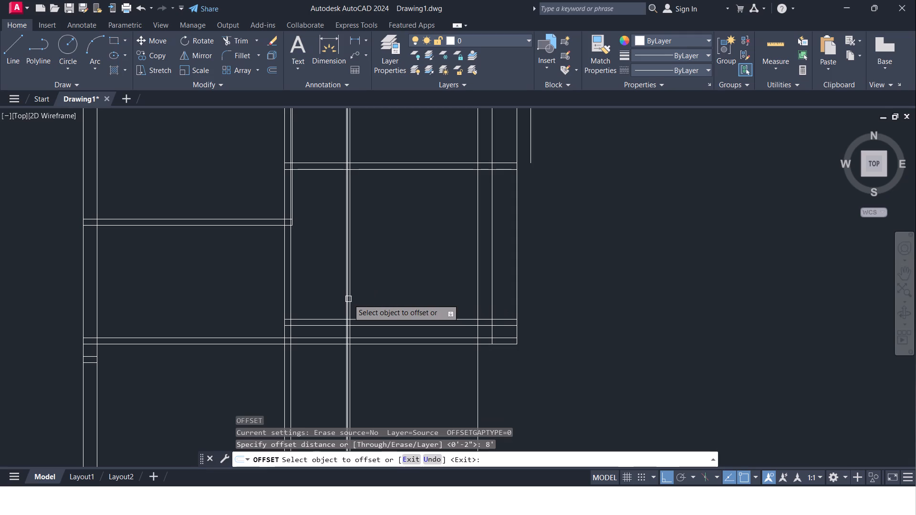
{"action": "left_click", "coordinate": [352, 298]}
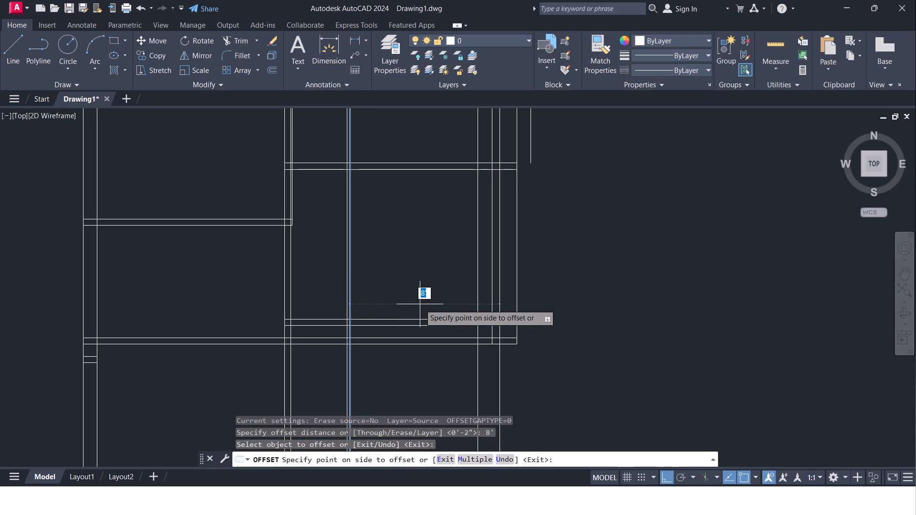
{"action": "key", "text": "Escape"}
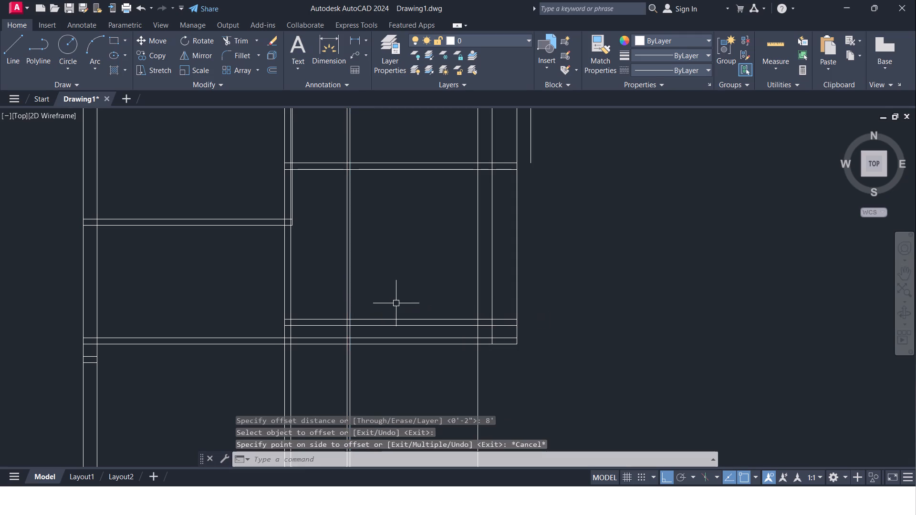
{"action": "key", "text": "o"}
{"action": "key", "text": "Return"}
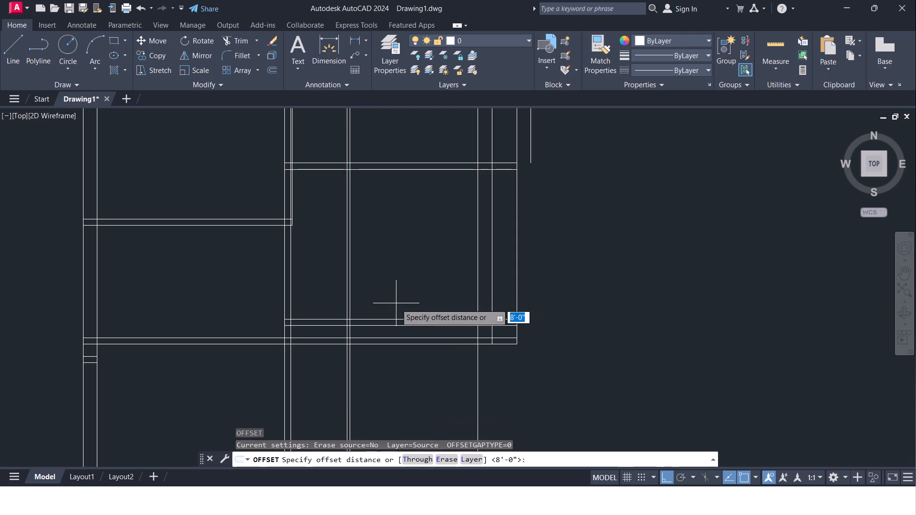
{"action": "key", "text": "Escape"}
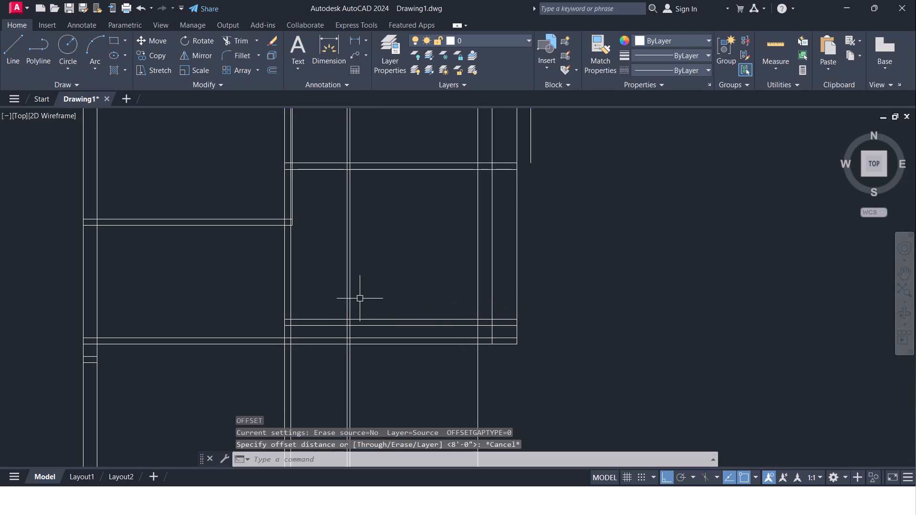
{"action": "key", "text": "o"}
{"action": "key", "text": "Return"}
{"action": "key", "text": "Return"}
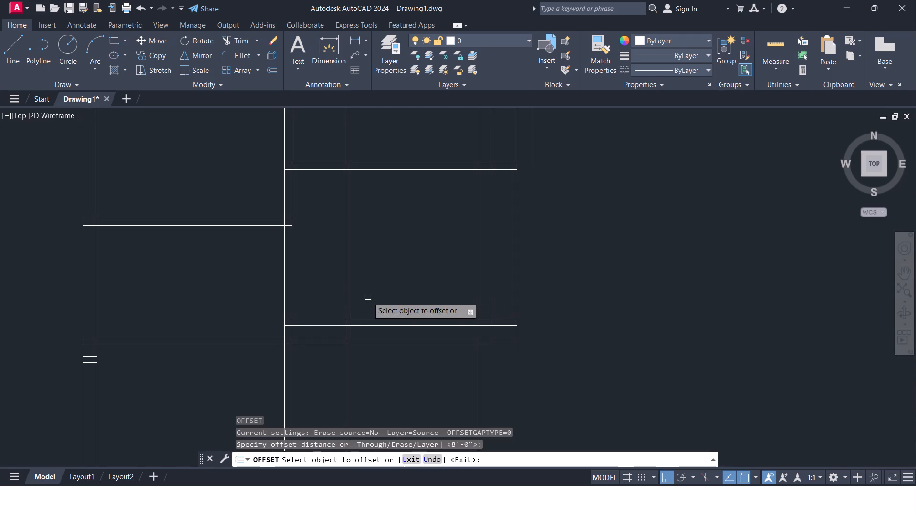
{"action": "left_click", "coordinate": [352, 293]}
{"action": "left_click", "coordinate": [404, 300]}
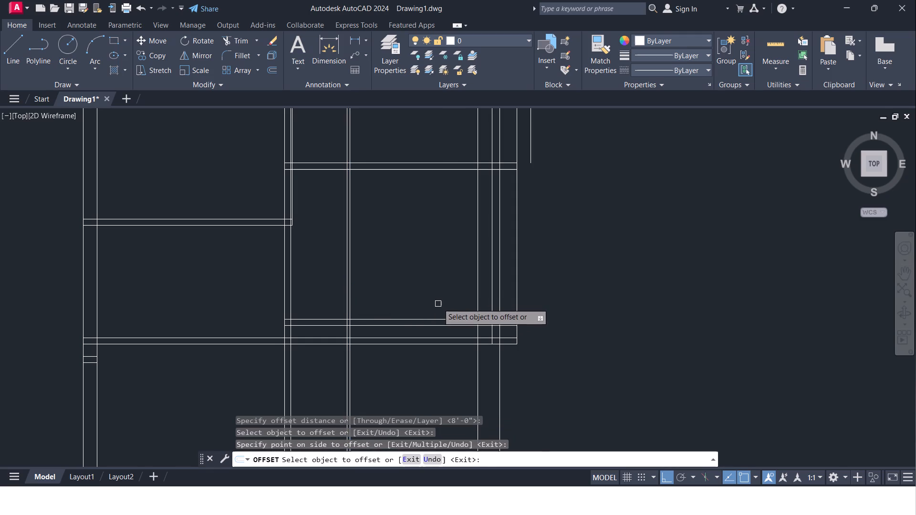
{"action": "key", "text": "Escape"}
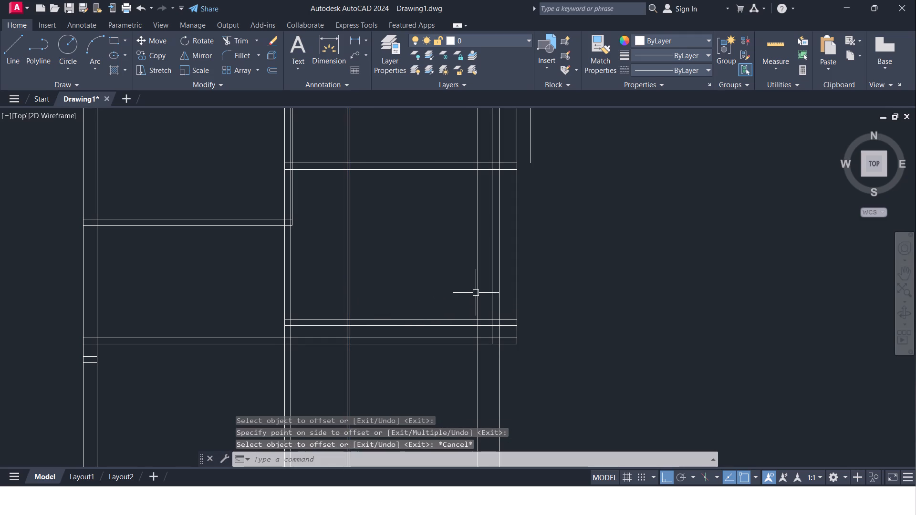
Delete the right column's two old inner vertical lines just left of the 8' offset line.
{"action": "left_click", "coordinate": [477, 292]}
{"action": "left_click", "coordinate": [491, 297]}
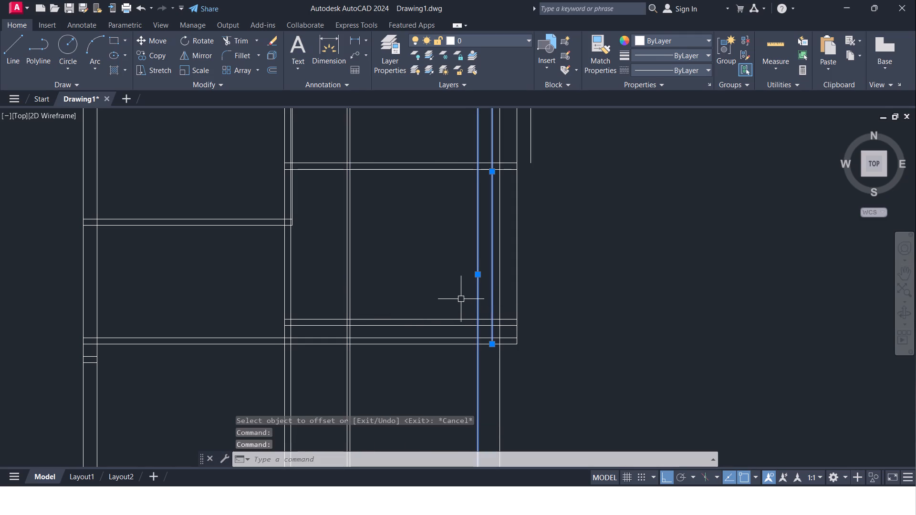
{"action": "key", "text": "Delete"}
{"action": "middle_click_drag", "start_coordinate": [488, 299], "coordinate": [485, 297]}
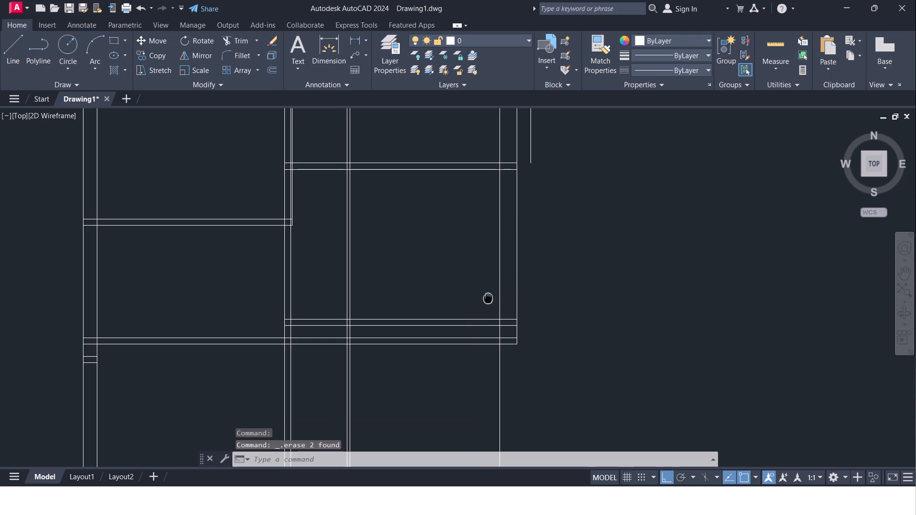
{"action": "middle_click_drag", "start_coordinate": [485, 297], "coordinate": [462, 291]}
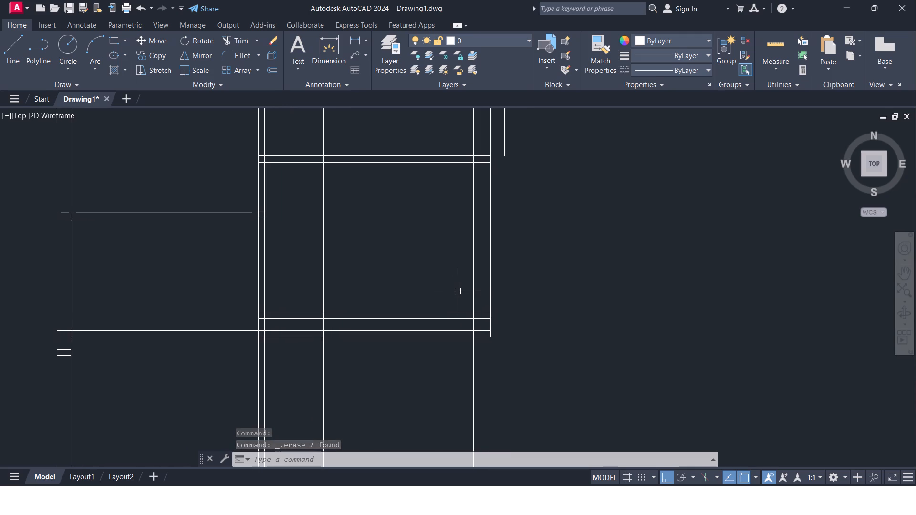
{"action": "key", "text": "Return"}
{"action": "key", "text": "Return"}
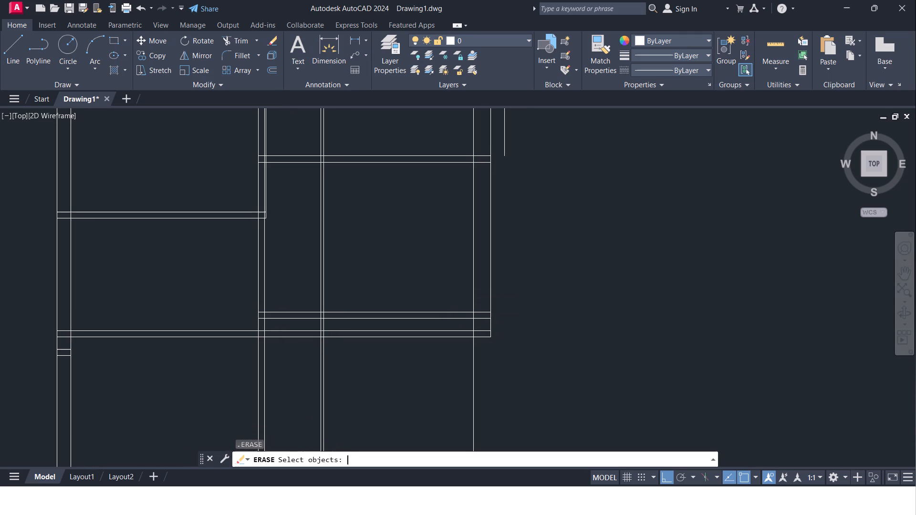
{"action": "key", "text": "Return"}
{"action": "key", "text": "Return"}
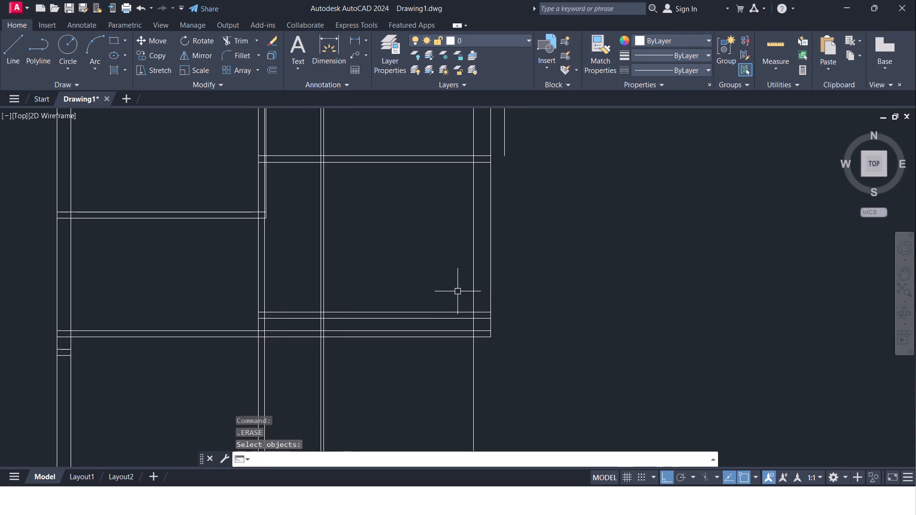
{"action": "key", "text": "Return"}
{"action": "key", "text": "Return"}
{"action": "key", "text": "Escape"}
Offset the 8' offset line 9" to the right for the right wall's thickness.
{"action": "key", "text": "o"}
{"action": "key", "text": "Return"}
{"action": "key", "text": "9"}
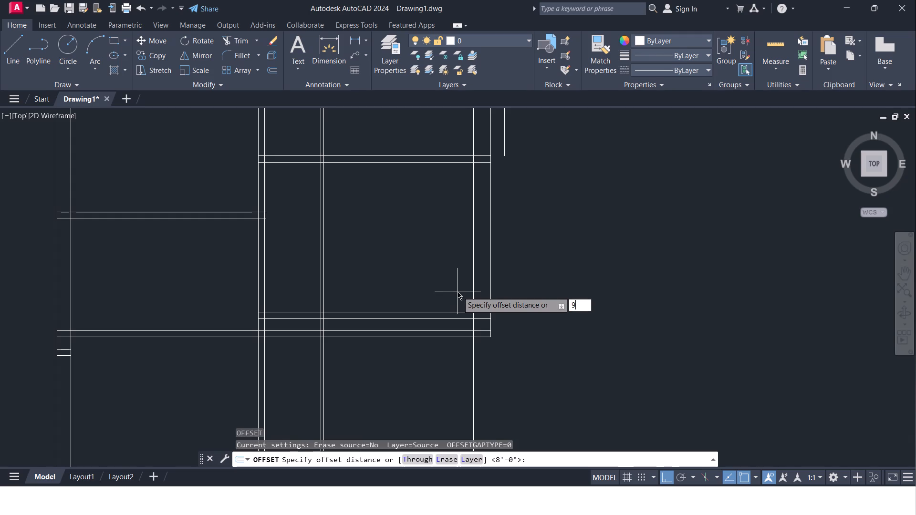
{"action": "key", "text": "shift+quotedbl"}
{"action": "key", "text": "Return"}
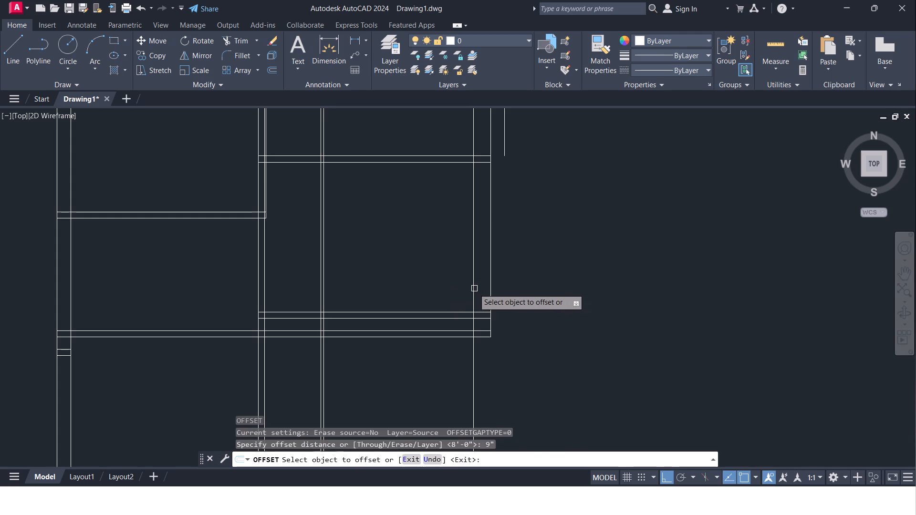
{"action": "left_click", "coordinate": [474, 289]}
{"action": "left_click", "coordinate": [478, 292]}
{"action": "key", "text": "Escape"}
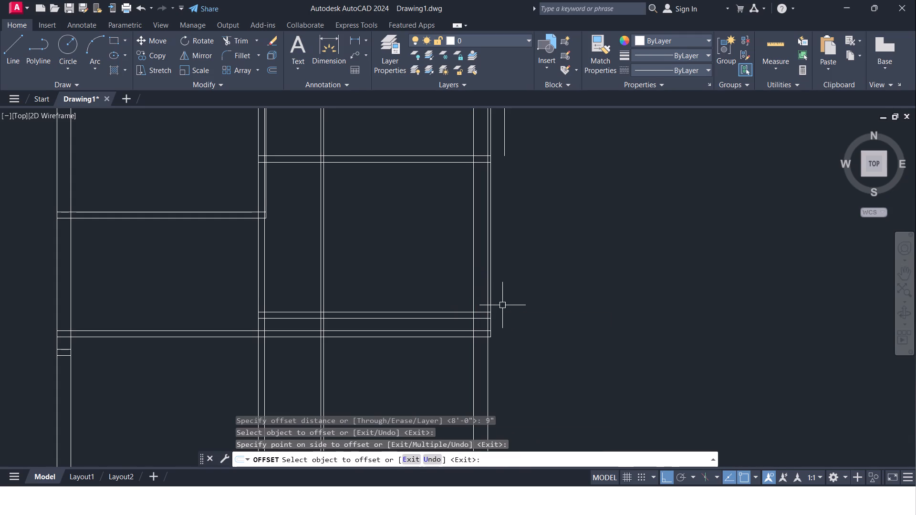
Delete the old outer vertical line beside the new 9" wall and the upper vertical segment farther right.
{"action": "left_click", "coordinate": [492, 297]}
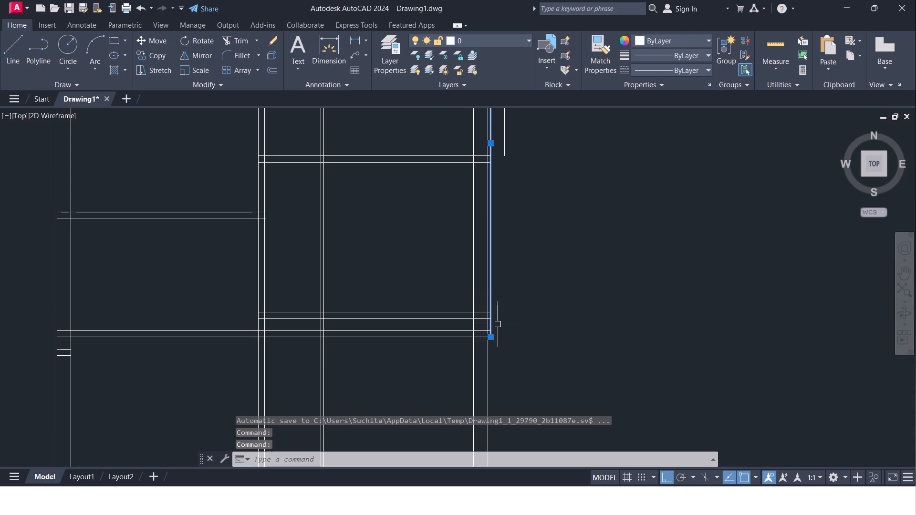
{"action": "key", "text": "Delete"}
{"action": "middle_click_drag", "start_coordinate": [500, 323], "coordinate": [502, 350]}
{"action": "scroll", "coordinate": [500, 323], "scroll_direction": "down", "scroll_amount": 1}
{"action": "left_click", "coordinate": [507, 233]}
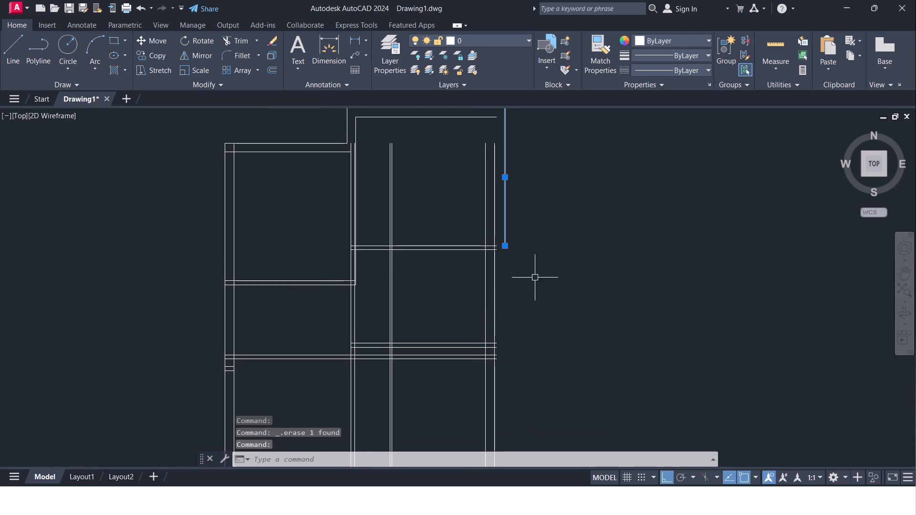
{"action": "key", "text": "Delete"}
Delete the pair of horizontal partition lines just above the full-width lower partition in the right column.
{"action": "middle_click_drag", "start_coordinate": [538, 299], "coordinate": [549, 258]}
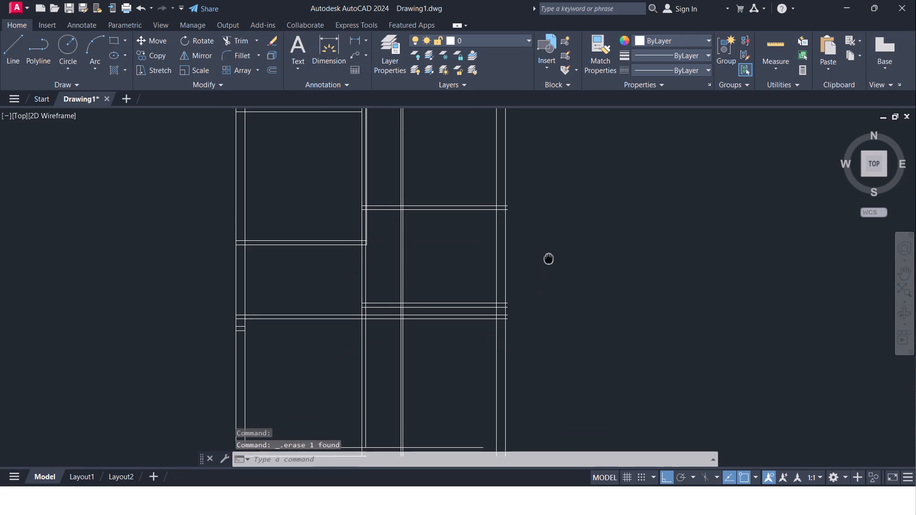
{"action": "middle_click_drag", "start_coordinate": [549, 258], "coordinate": [562, 236]}
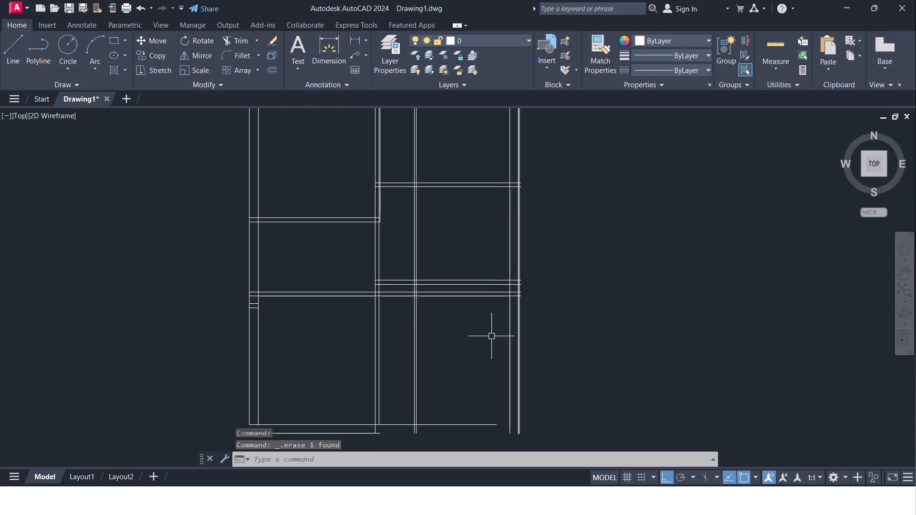
{"action": "middle_click_drag", "start_coordinate": [480, 347], "coordinate": [485, 330]}
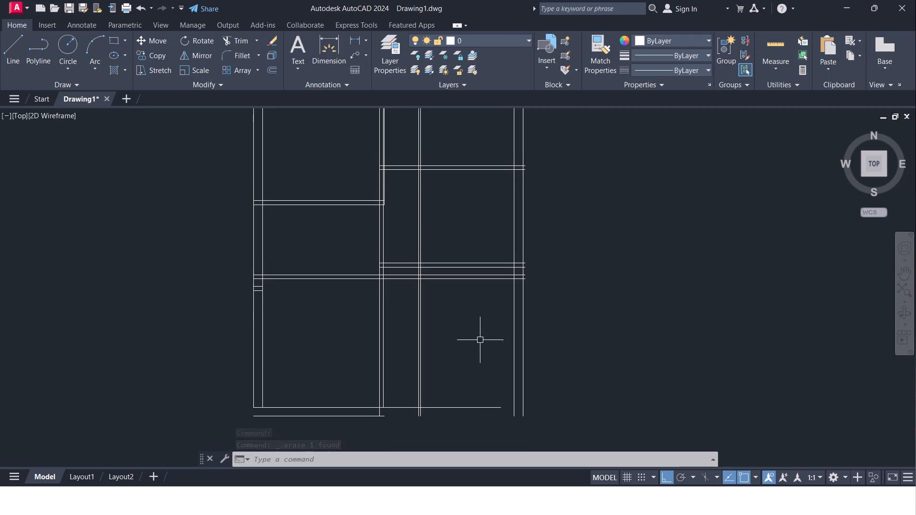
{"action": "key", "text": "Escape"}
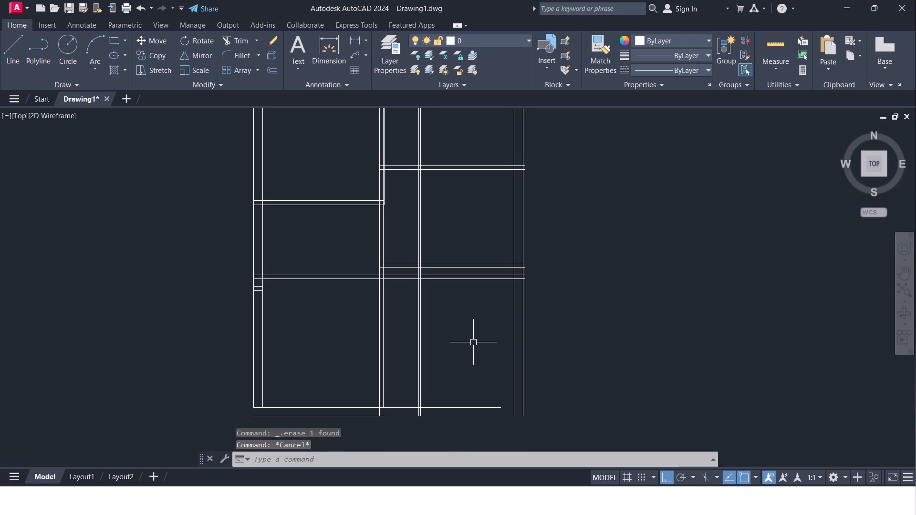
{"action": "middle_click_drag", "start_coordinate": [476, 324], "coordinate": [471, 351]}
{"action": "left_click", "coordinate": [464, 288]}
{"action": "left_click", "coordinate": [464, 294]}
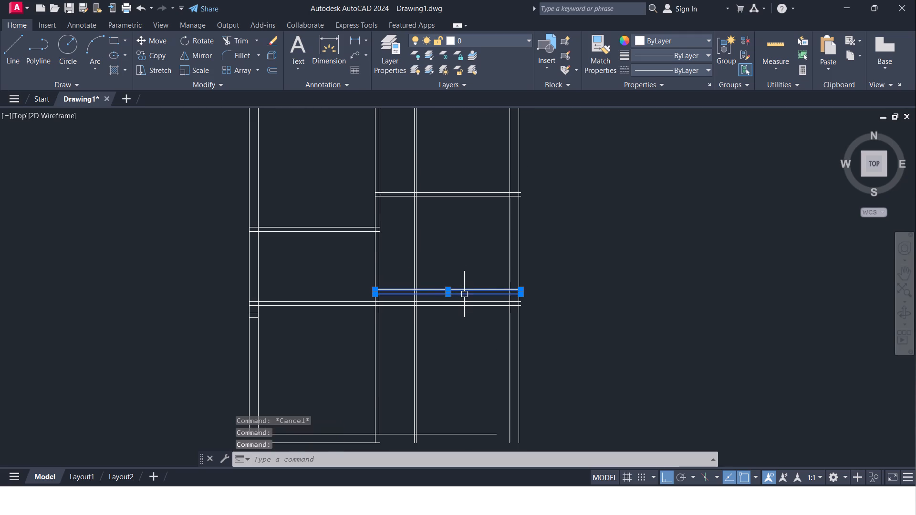
{"action": "key", "text": "Delete"}
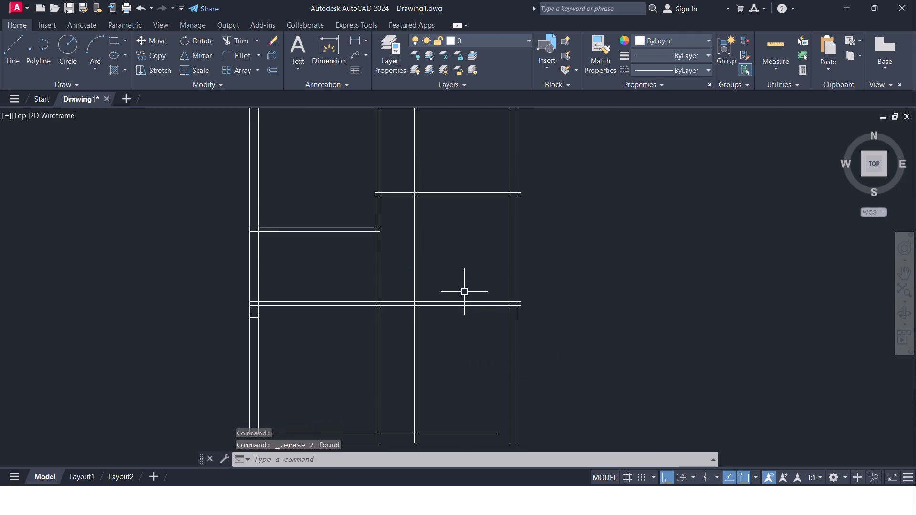
Trim the right column's inner vertical pair below the upper partition and the lower partition between the middle wall and that pair.
{"action": "key", "text": "Escape"}
{"action": "type", "text": "TR"}
{"action": "left_click", "coordinate": [483, 318]}
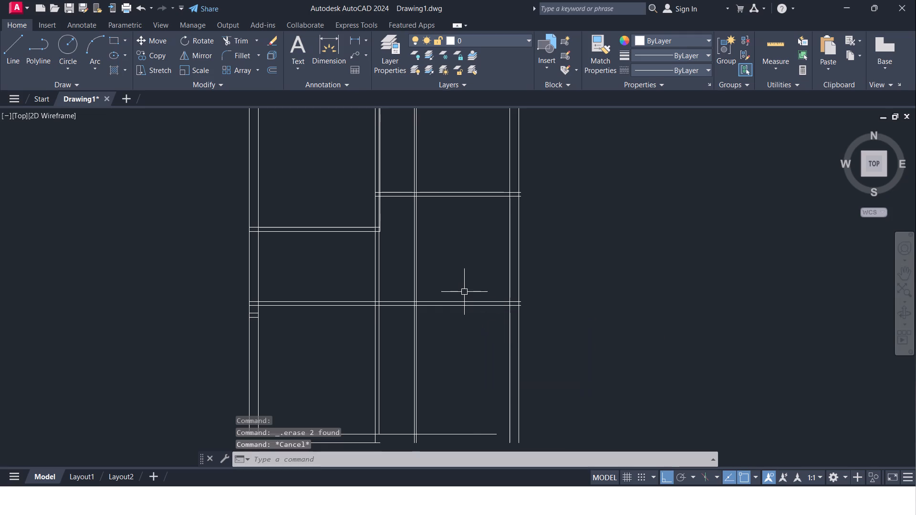
{"action": "left_click_drag", "start_coordinate": [401, 281], "coordinate": [398, 344]}
{"action": "left_click_drag", "start_coordinate": [399, 273], "coordinate": [438, 278]}
{"action": "left_click_drag", "start_coordinate": [388, 338], "coordinate": [444, 374]}
{"action": "scroll", "coordinate": [444, 347], "scroll_direction": "down", "scroll_amount": 1}
{"action": "middle_click_drag", "start_coordinate": [444, 347], "coordinate": [442, 383]}
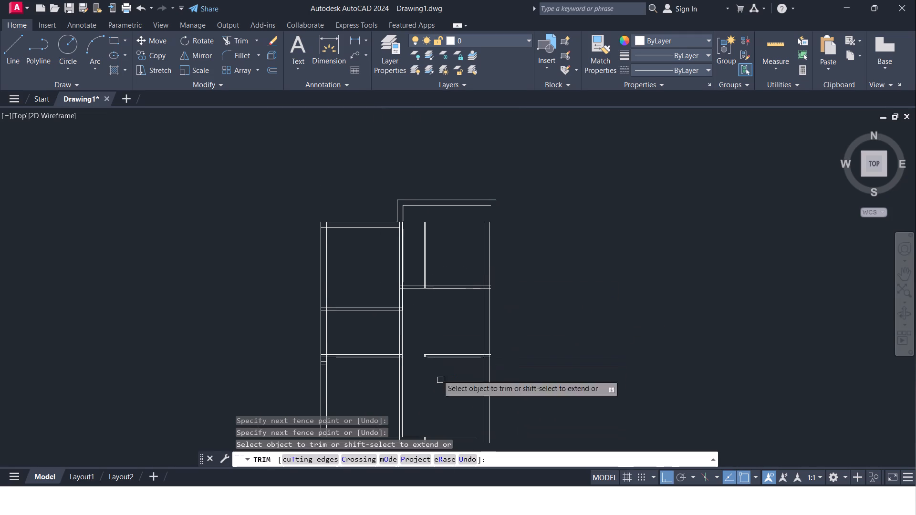
{"action": "key", "text": "Escape"}
Delete the remaining inner vertical pair above the right column's upper partition.
{"action": "scroll", "coordinate": [427, 258], "scroll_direction": "up", "scroll_amount": 2}
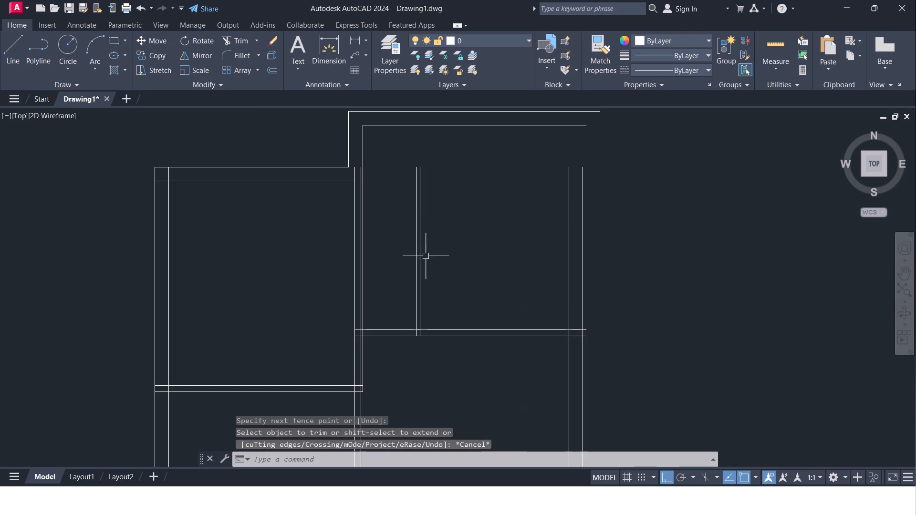
{"action": "left_click", "coordinate": [420, 263]}
{"action": "left_click", "coordinate": [417, 275]}
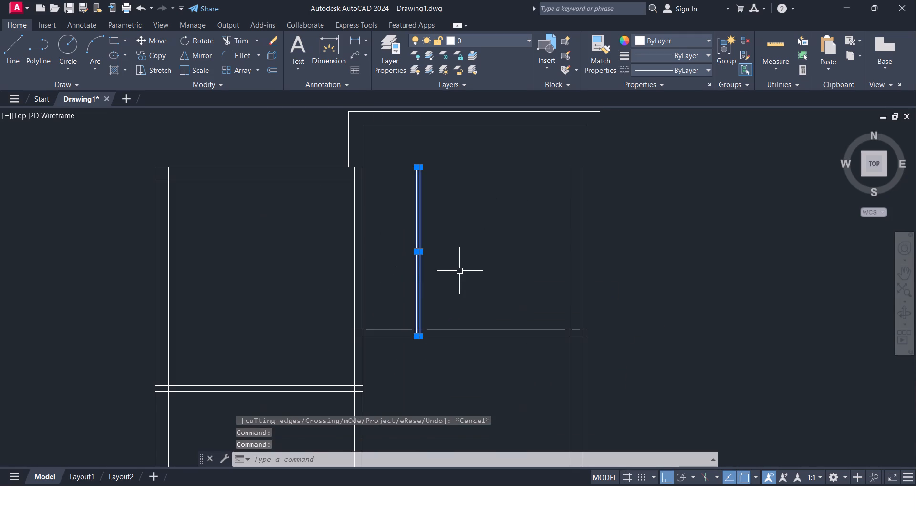
{"action": "key", "text": "Delete"}
Delete the extra short vertical line just inside the free end of the right column's lower partition.
{"action": "scroll", "coordinate": [460, 268], "scroll_direction": "down", "scroll_amount": 1}
{"action": "scroll", "coordinate": [466, 362], "scroll_direction": "down", "scroll_amount": 1}
{"action": "middle_click_drag", "start_coordinate": [466, 362], "coordinate": [483, 224]}
{"action": "scroll", "coordinate": [469, 277], "scroll_direction": "up", "scroll_amount": 1}
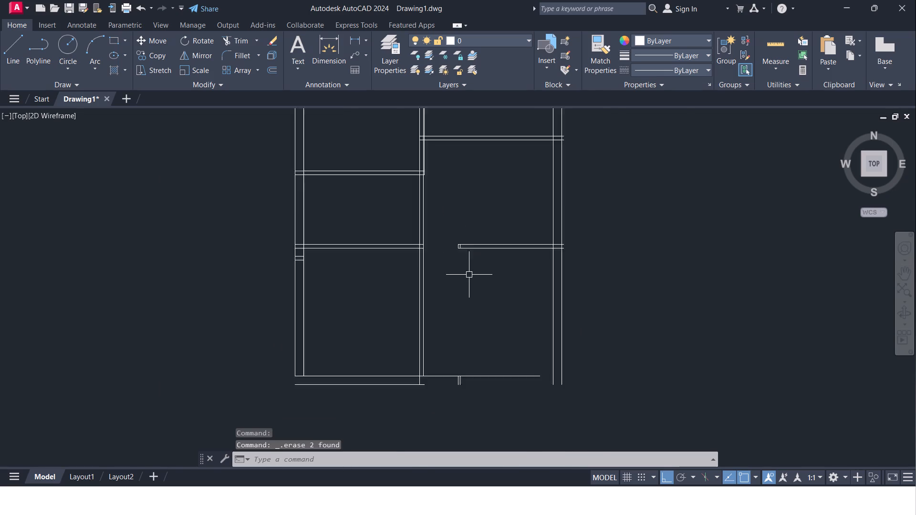
{"action": "scroll", "coordinate": [468, 273], "scroll_direction": "up", "scroll_amount": 3}
{"action": "left_click", "coordinate": [446, 224]}
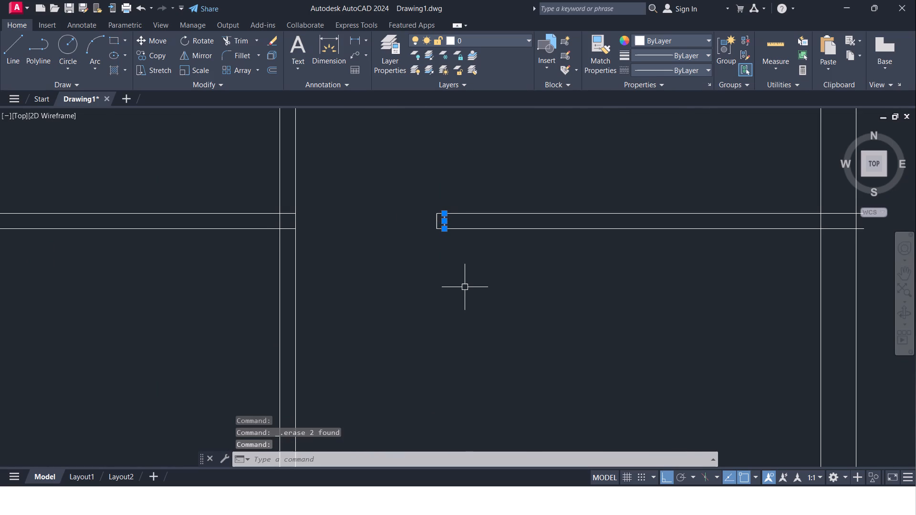
{"action": "key", "text": "Delete"}
Extend the bottom wall's outer line from the middle wall to the right wall's outer line.
{"action": "scroll", "coordinate": [467, 290], "scroll_direction": "down", "scroll_amount": 4}
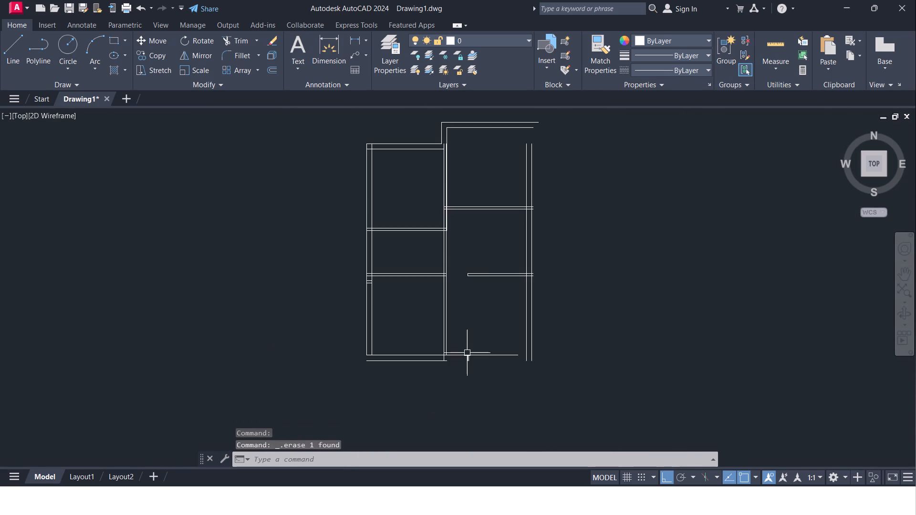
{"action": "scroll", "coordinate": [466, 355], "scroll_direction": "up", "scroll_amount": 1}
{"action": "middle_click_drag", "start_coordinate": [468, 352], "coordinate": [468, 295]}
{"action": "key", "text": "Escape"}
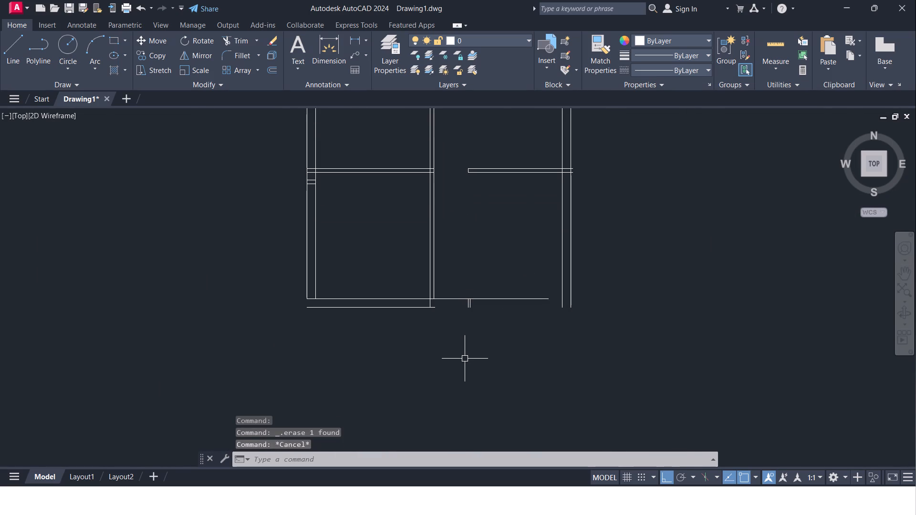
{"action": "key", "text": "e"}
{"action": "key", "text": "x"}
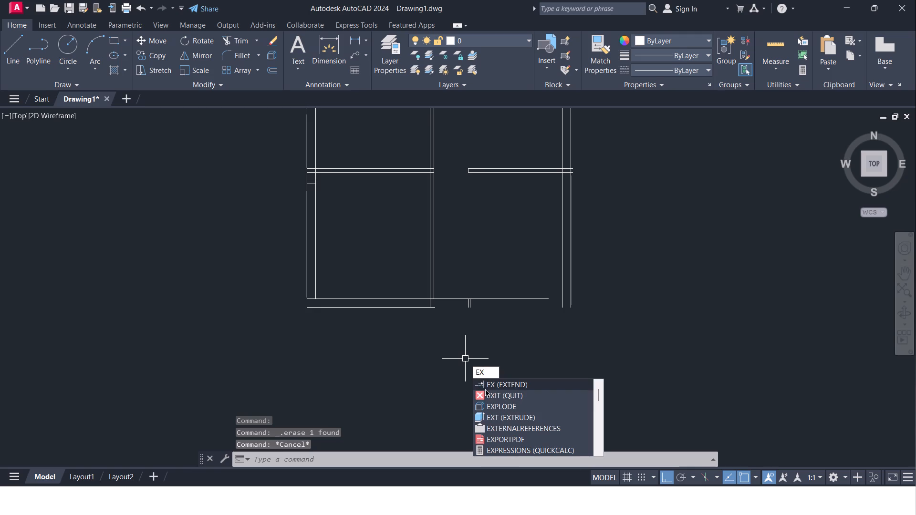
{"action": "left_click", "coordinate": [485, 379]}
{"action": "left_click", "coordinate": [406, 308]}
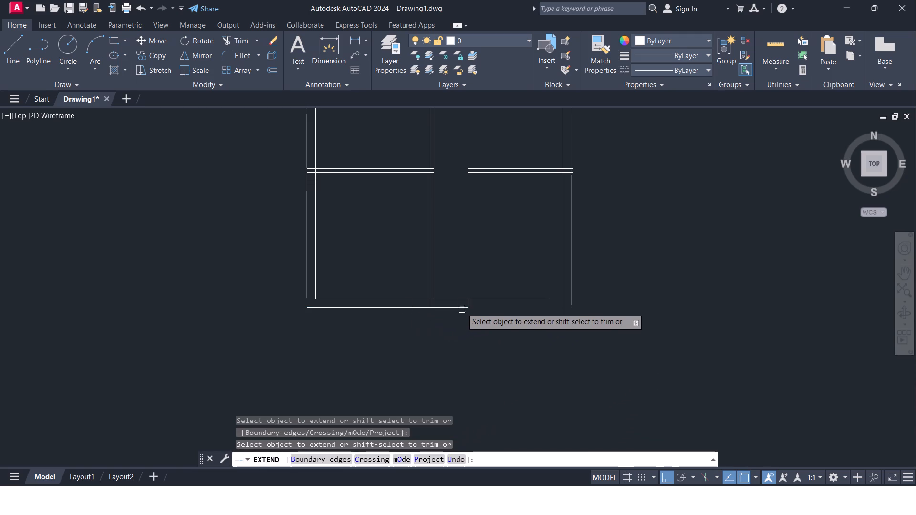
{"action": "left_click", "coordinate": [460, 306]}
{"action": "left_click", "coordinate": [460, 308]}
{"action": "left_click", "coordinate": [461, 307]}
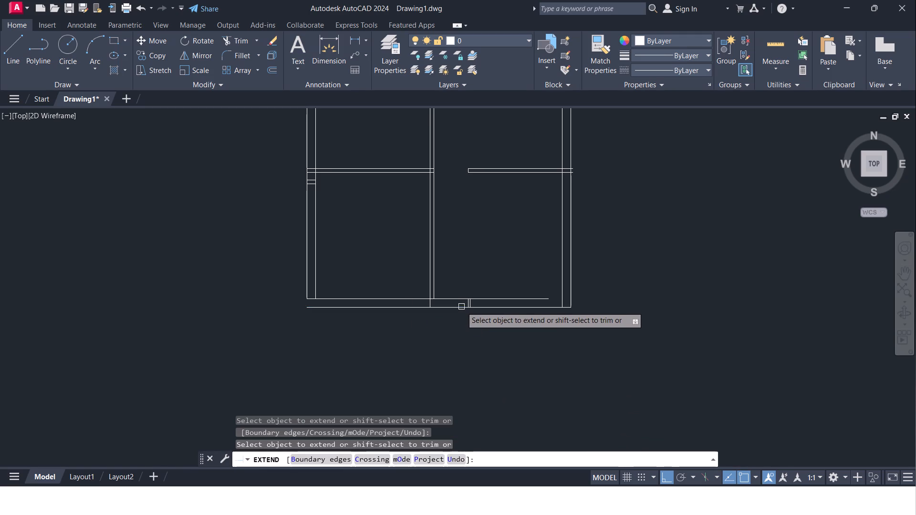
{"action": "key", "text": "Escape"}
Delete the two leftover short vertical lines inside the bottom wall of the right column.
{"action": "scroll", "coordinate": [468, 334], "scroll_direction": "up", "scroll_amount": 3}
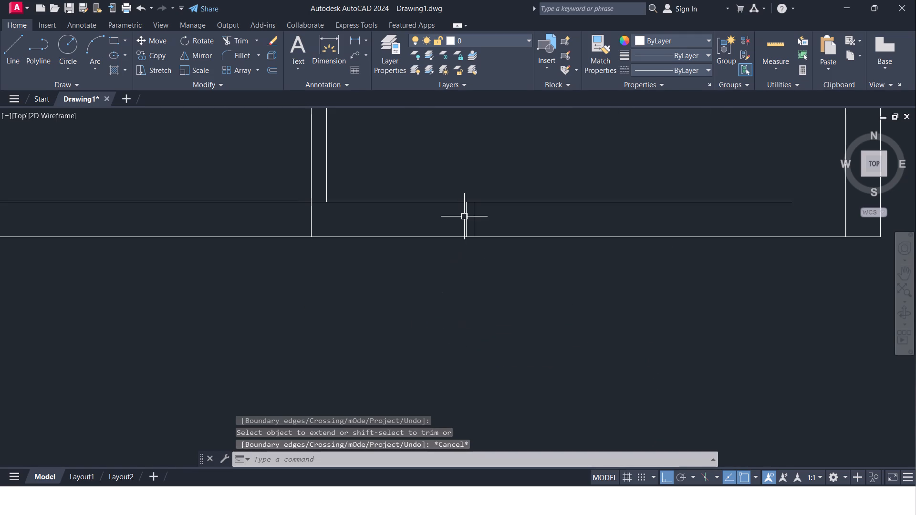
{"action": "left_click", "coordinate": [464, 216]}
{"action": "left_click", "coordinate": [473, 225]}
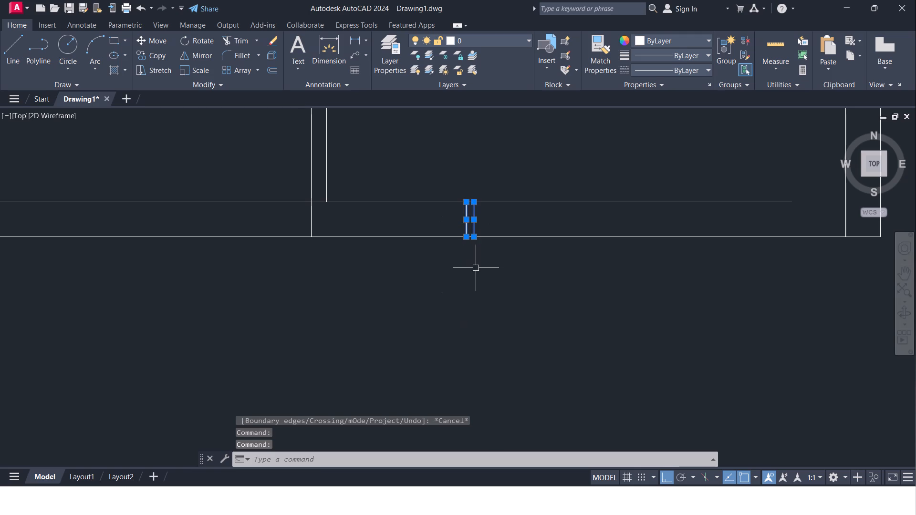
{"action": "key", "text": "Delete"}
Extend the left wall's inner and outer lines down to the bottom wall's outer line.
{"action": "scroll", "coordinate": [477, 273], "scroll_direction": "down", "scroll_amount": 3}
{"action": "middle_click_drag", "start_coordinate": [478, 274], "coordinate": [450, 393]}
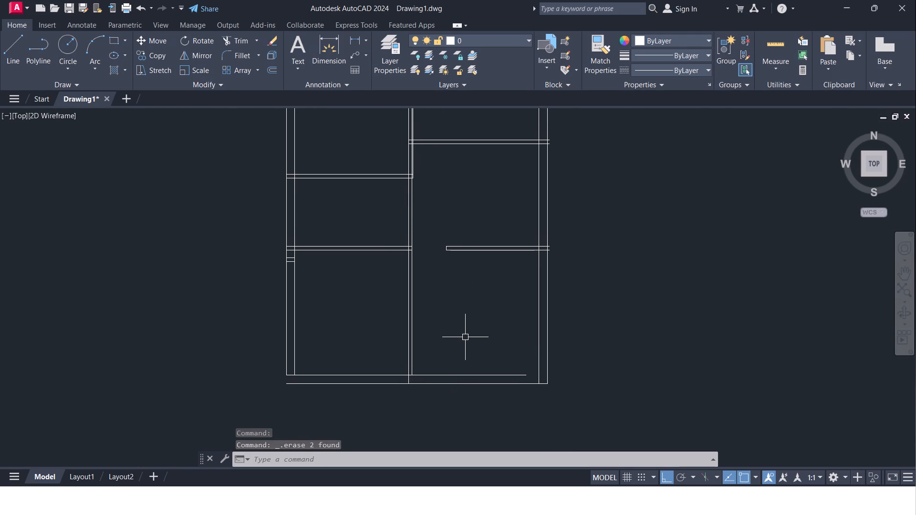
{"action": "key", "text": "Escape"}
{"action": "type", "text": "EX"}
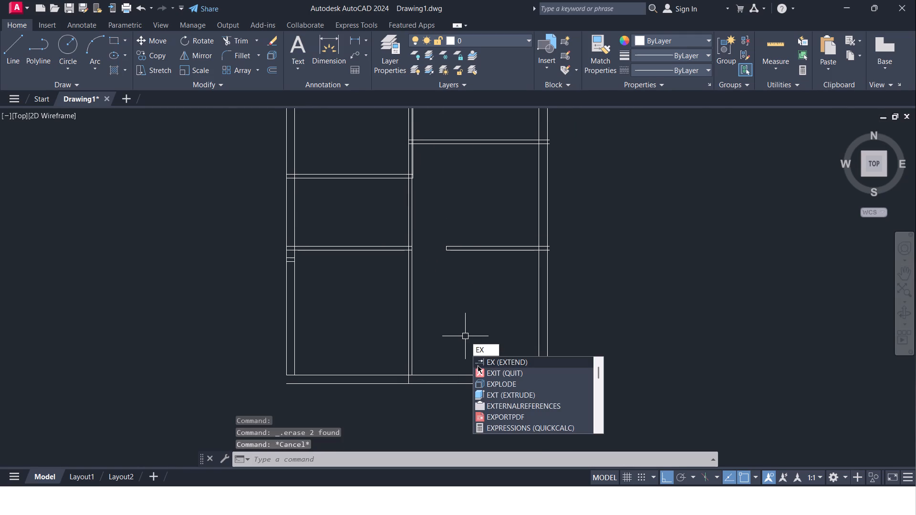
{"action": "left_click", "coordinate": [478, 360]}
{"action": "left_click", "coordinate": [294, 348]}
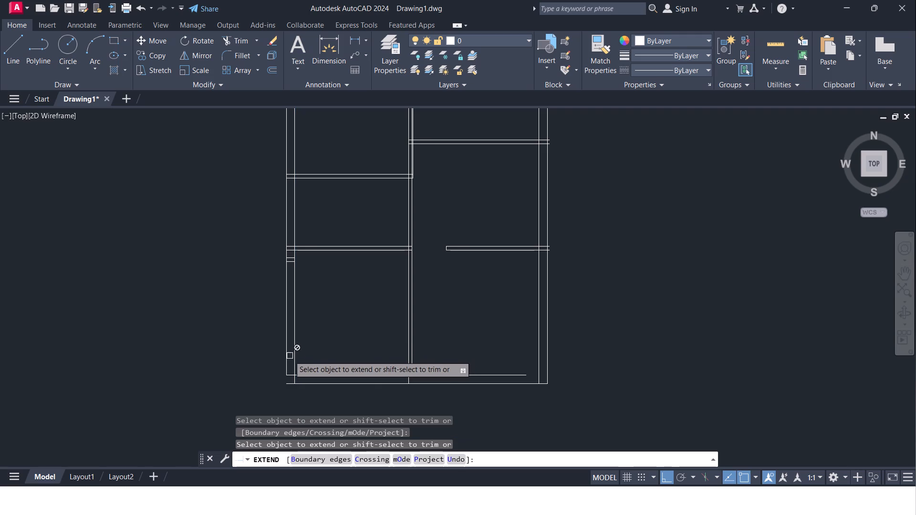
{"action": "left_click", "coordinate": [287, 356]}
{"action": "key", "text": "Escape"}
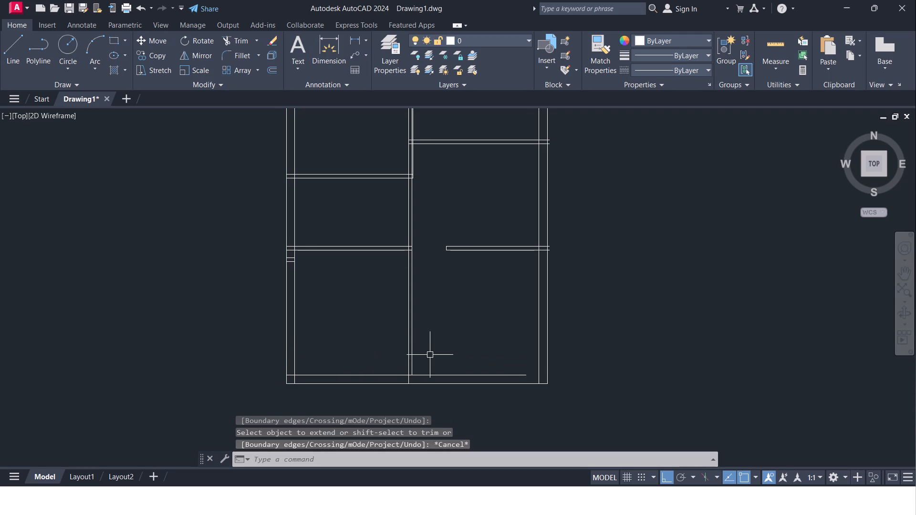
Extend the middle wall's right-hand line down to the bottom wall's outer line.
{"action": "middle_click_drag", "start_coordinate": [431, 356], "coordinate": [407, 354]}
{"action": "key", "text": "e"}
{"action": "key", "text": "x"}
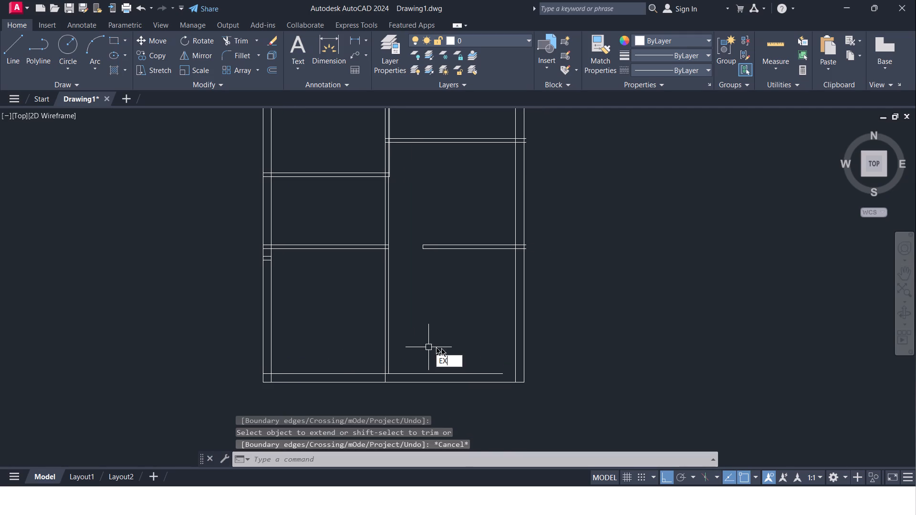
{"action": "left_click", "coordinate": [451, 371]}
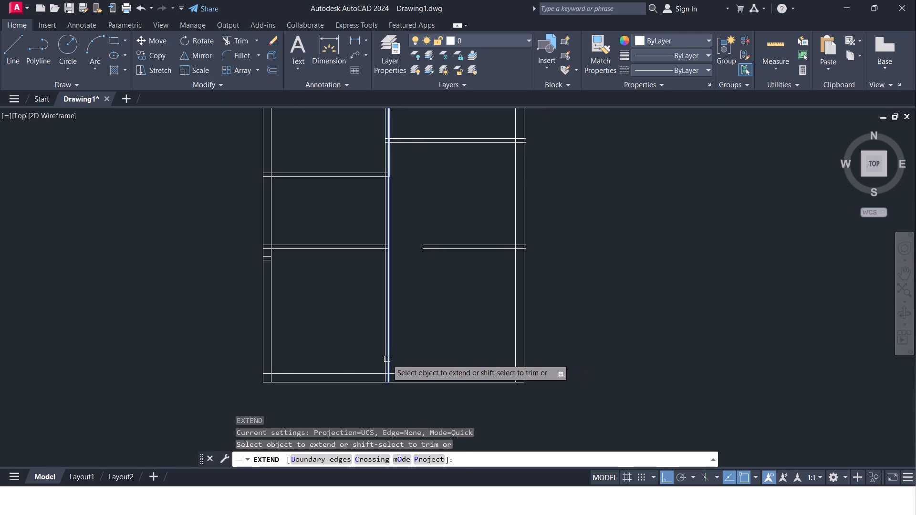
{"action": "left_click", "coordinate": [387, 359]}
{"action": "middle_click_drag", "start_coordinate": [430, 341], "coordinate": [405, 338]}
{"action": "key", "text": "Escape"}
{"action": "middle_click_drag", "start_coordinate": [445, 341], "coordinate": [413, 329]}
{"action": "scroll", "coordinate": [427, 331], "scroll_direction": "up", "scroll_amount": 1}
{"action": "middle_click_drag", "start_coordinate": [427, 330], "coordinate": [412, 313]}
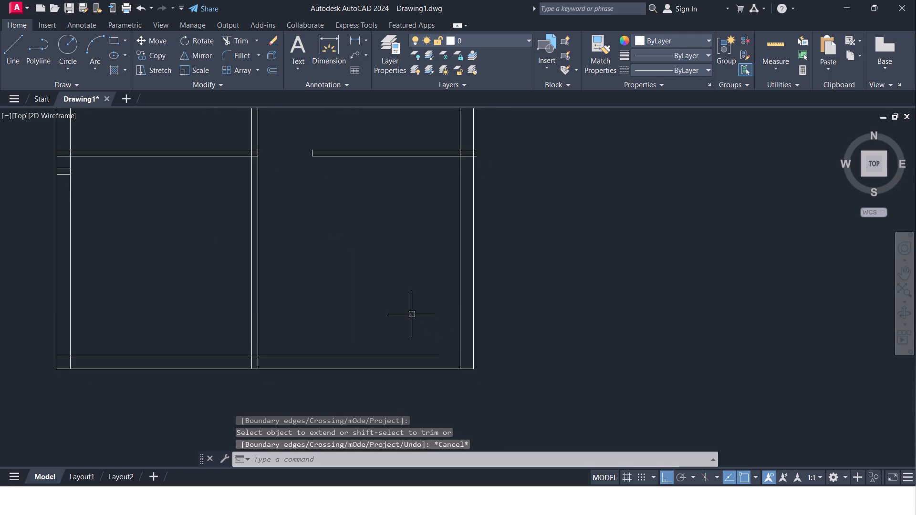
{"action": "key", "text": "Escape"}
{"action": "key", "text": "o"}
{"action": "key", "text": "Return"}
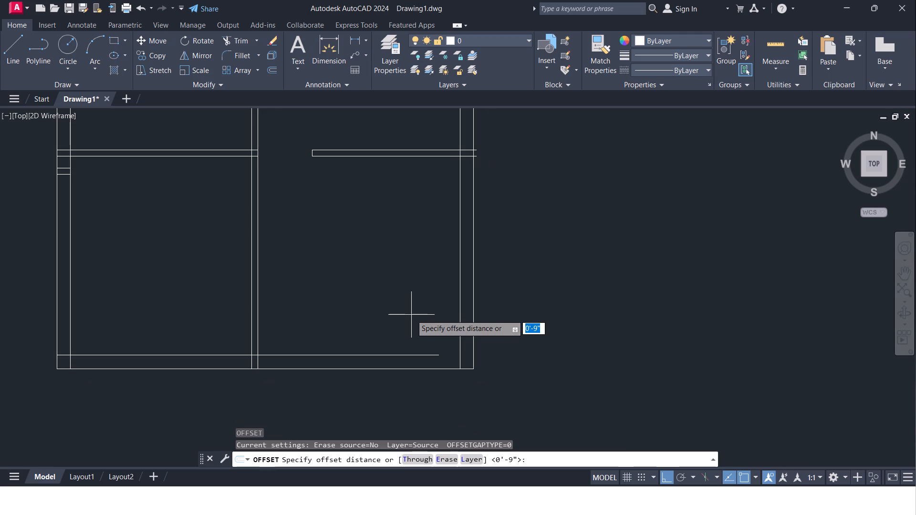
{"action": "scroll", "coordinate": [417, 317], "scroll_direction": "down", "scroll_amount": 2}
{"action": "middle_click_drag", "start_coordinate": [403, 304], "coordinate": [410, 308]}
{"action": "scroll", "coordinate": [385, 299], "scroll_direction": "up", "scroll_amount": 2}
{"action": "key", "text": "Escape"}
Offset the middle wall's right-hand line 10' to the right.
{"action": "key", "text": "o"}
{"action": "key", "text": "Return"}
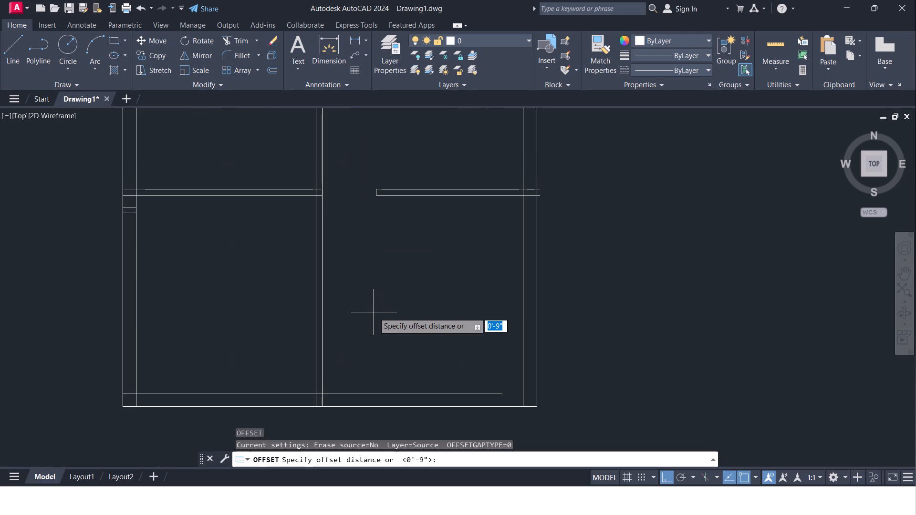
{"action": "type", "text": "10"}
{"action": "key", "text": "apostrophe"}
{"action": "key", "text": "Return"}
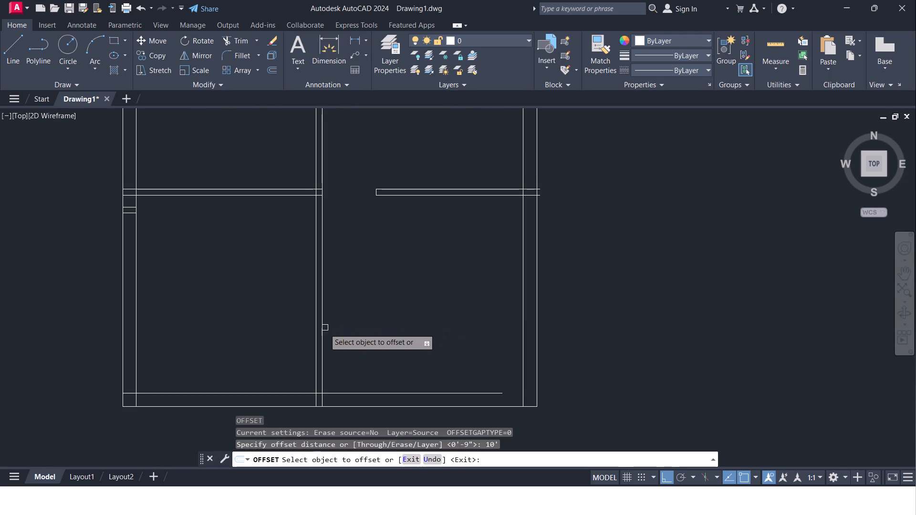
{"action": "left_click", "coordinate": [324, 329]}
{"action": "left_click", "coordinate": [435, 328]}
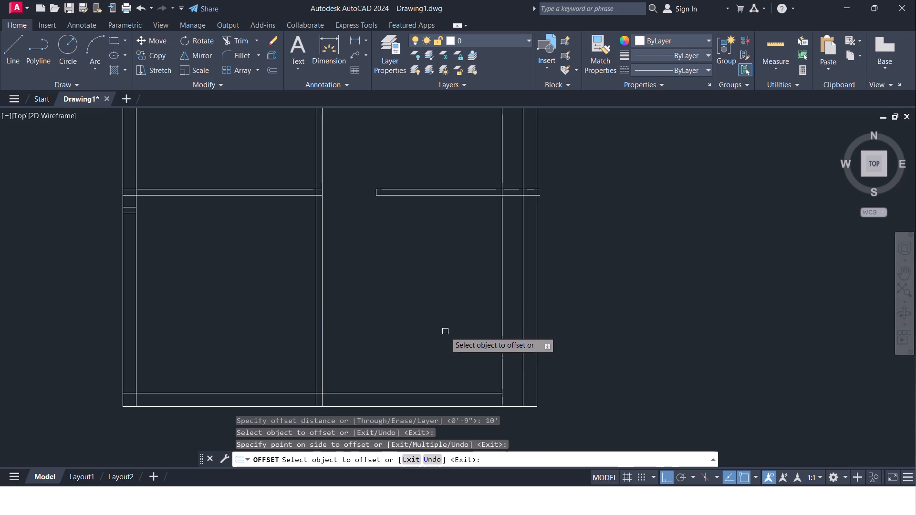
{"action": "key", "text": "Return"}
Offset the new 10' offset line 9" to the right for the lower room's wall thickness.
{"action": "key", "text": "Return"}
{"action": "key", "text": "9"}
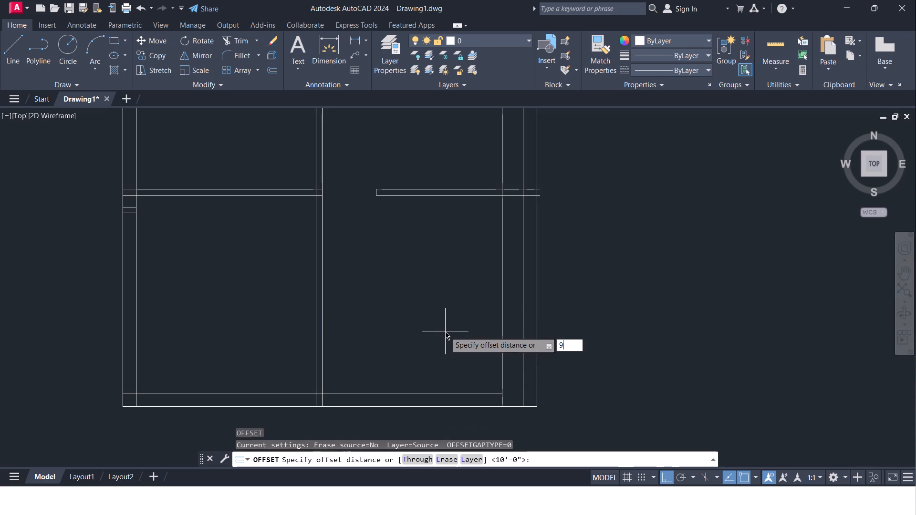
{"action": "key", "text": "shift+quotedbl"}
{"action": "key", "text": "Return"}
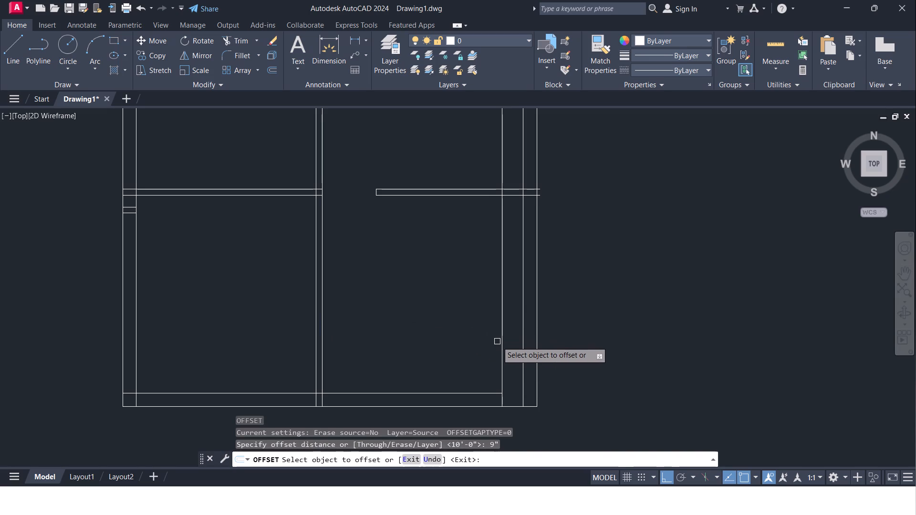
{"action": "left_click", "coordinate": [500, 342]}
{"action": "left_click", "coordinate": [509, 344]}
{"action": "middle_click_drag", "start_coordinate": [468, 273], "coordinate": [458, 296]}
{"action": "key", "text": "Escape"}
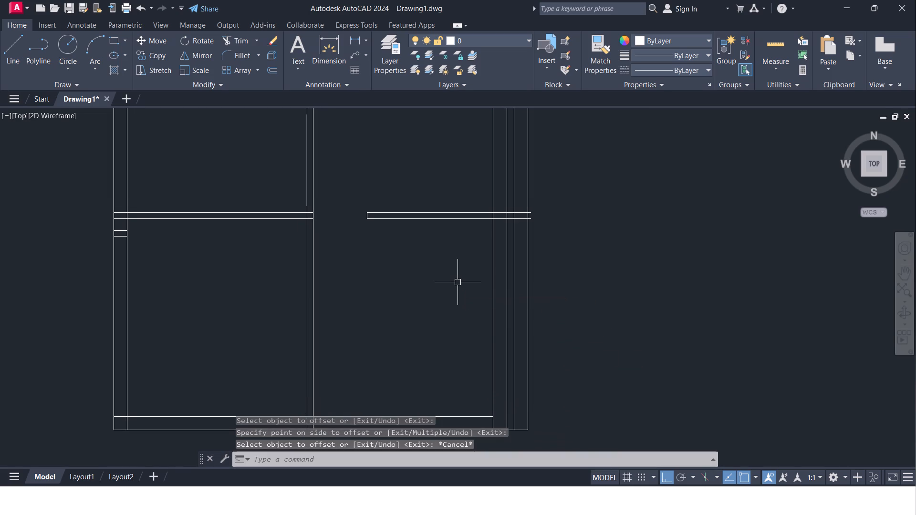
Trim both lines of the new 9" wall above the right column's lower partition.
{"action": "type", "text": "TR"}
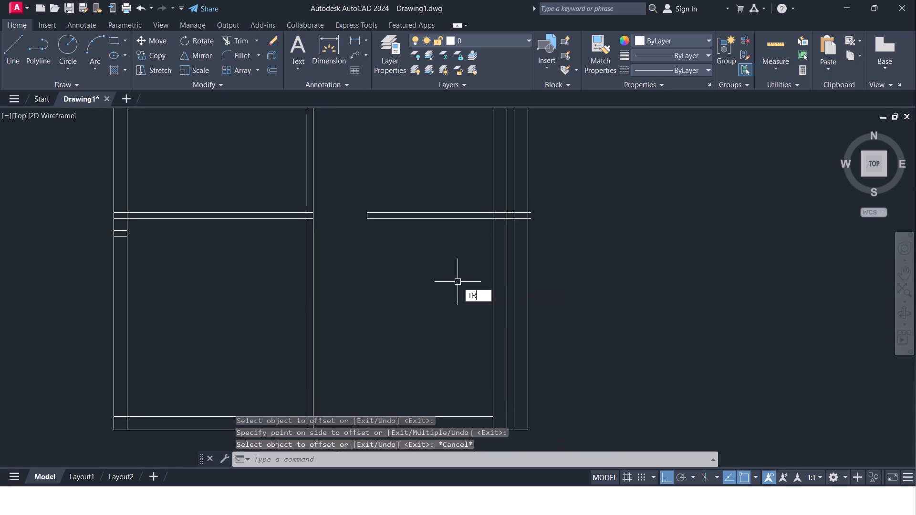
{"action": "key", "text": "Return"}
{"action": "key", "text": "Return"}
{"action": "left_click", "coordinate": [490, 201]}
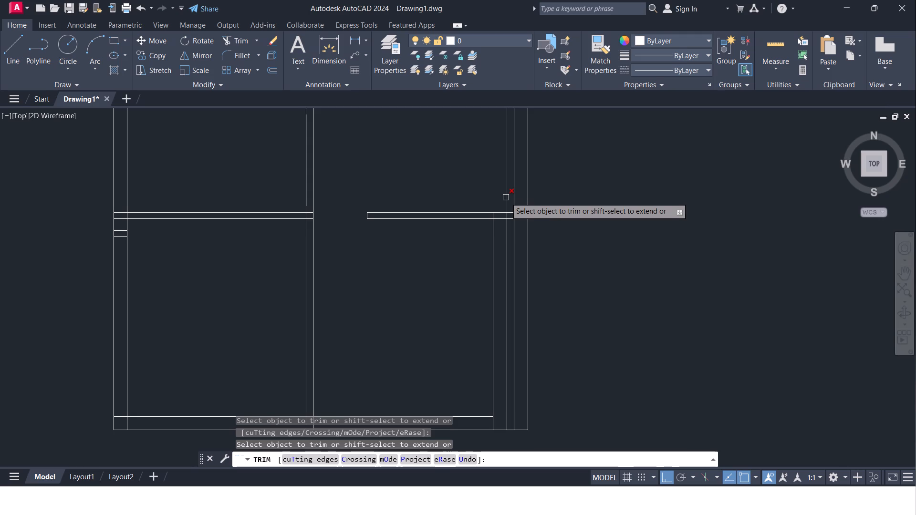
{"action": "left_click", "coordinate": [506, 197]}
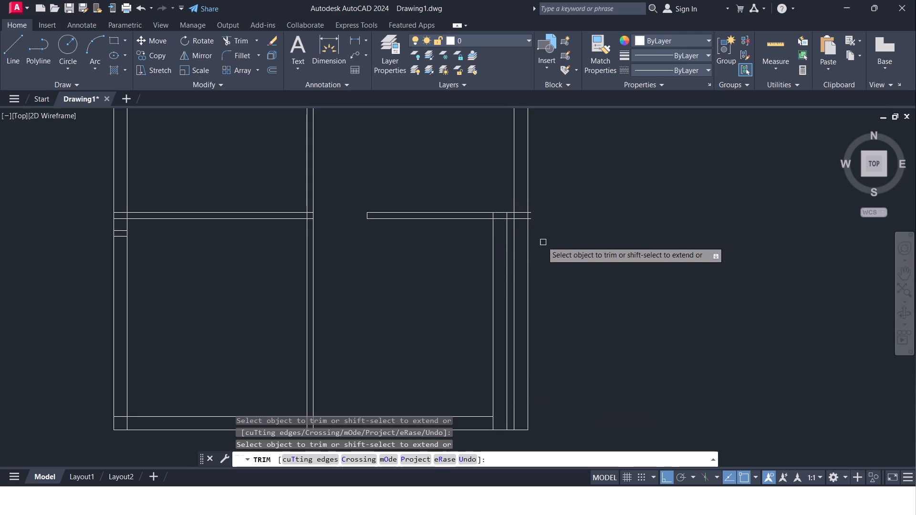
Trim the partition's lower line between the new 9" wall lines and both wall lines inside the partition to open the junction.
{"action": "scroll", "coordinate": [489, 237], "scroll_direction": "up", "scroll_amount": 2}
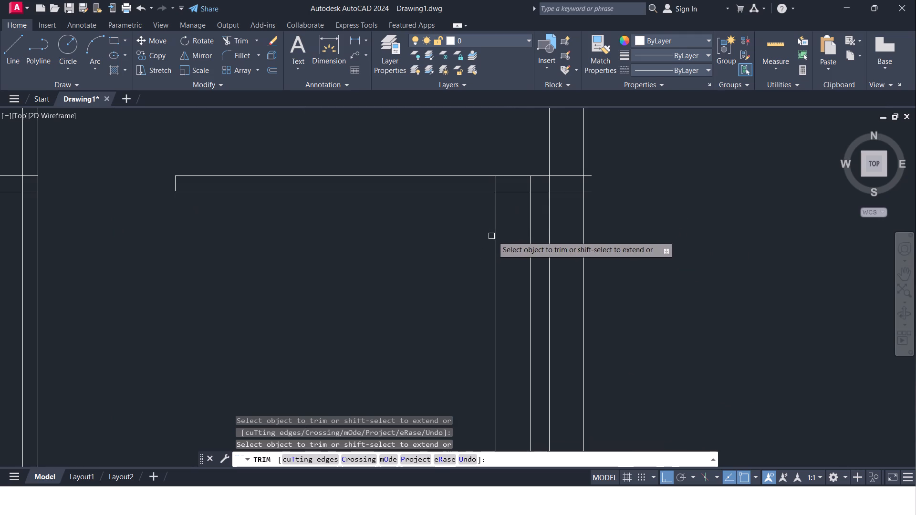
{"action": "scroll", "coordinate": [499, 229], "scroll_direction": "up", "scroll_amount": 1}
{"action": "middle_click_drag", "start_coordinate": [499, 228], "coordinate": [489, 248]}
{"action": "left_click", "coordinate": [513, 190]}
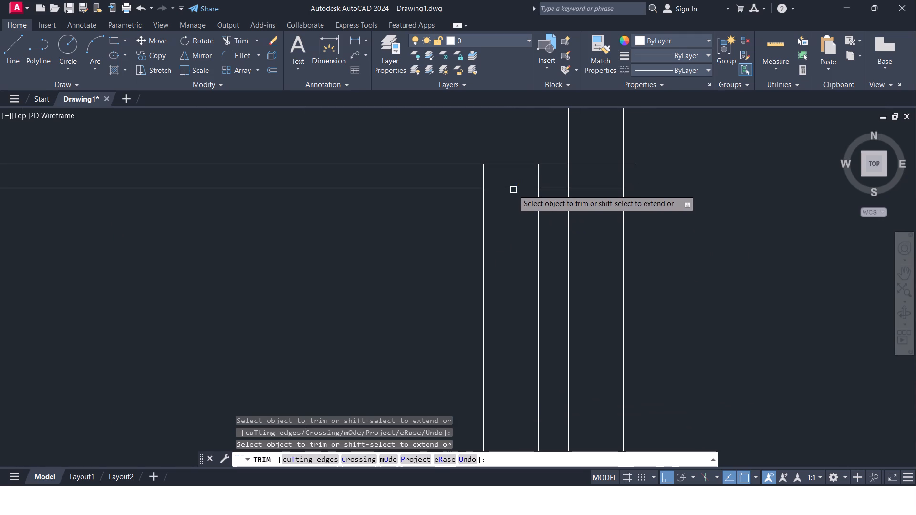
{"action": "left_click", "coordinate": [483, 179]}
{"action": "left_click", "coordinate": [538, 178]}
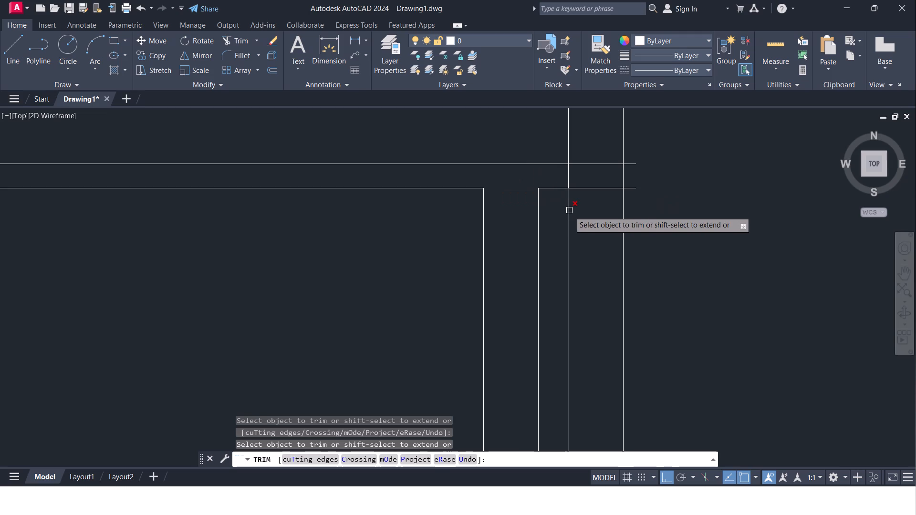
Trim the old right wall's inner line below the lower partition and the partition ends overhanging the outer wall line.
{"action": "left_click", "coordinate": [570, 216]}
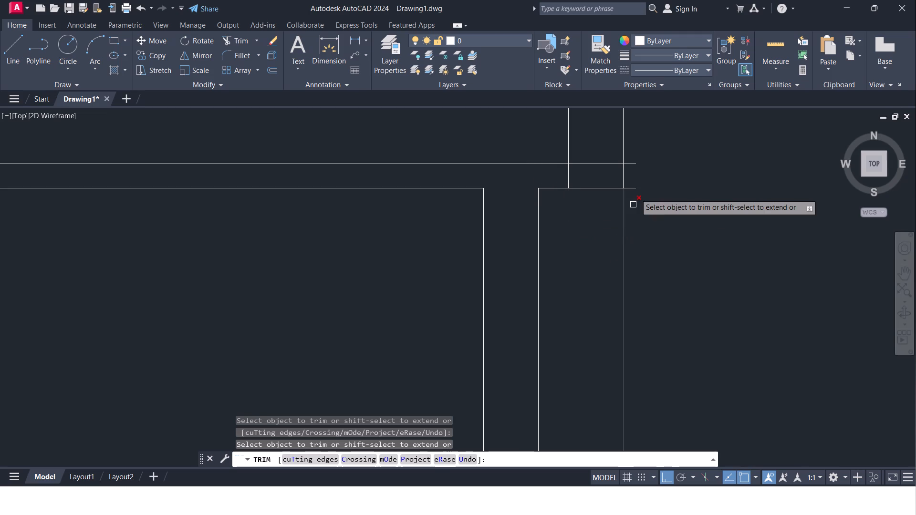
{"action": "left_click", "coordinate": [634, 162]}
{"action": "left_click_drag", "start_coordinate": [634, 185], "coordinate": [634, 190]}
{"action": "left_click_drag", "start_coordinate": [634, 190], "coordinate": [632, 198]}
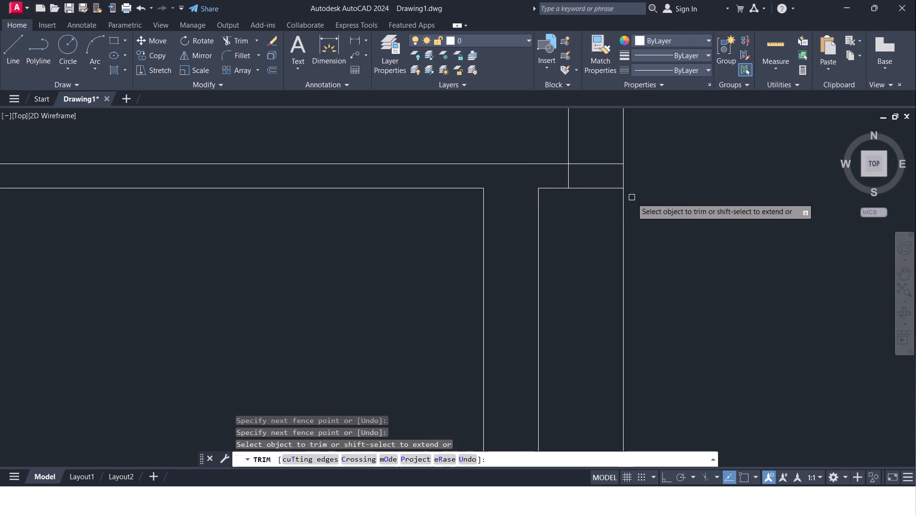
Trim the old right wall's outer line below the partition and the bottom wall line's overhang beyond the new 9" wall.
{"action": "left_click", "coordinate": [621, 215]}
{"action": "scroll", "coordinate": [622, 216], "scroll_direction": "down", "scroll_amount": 4}
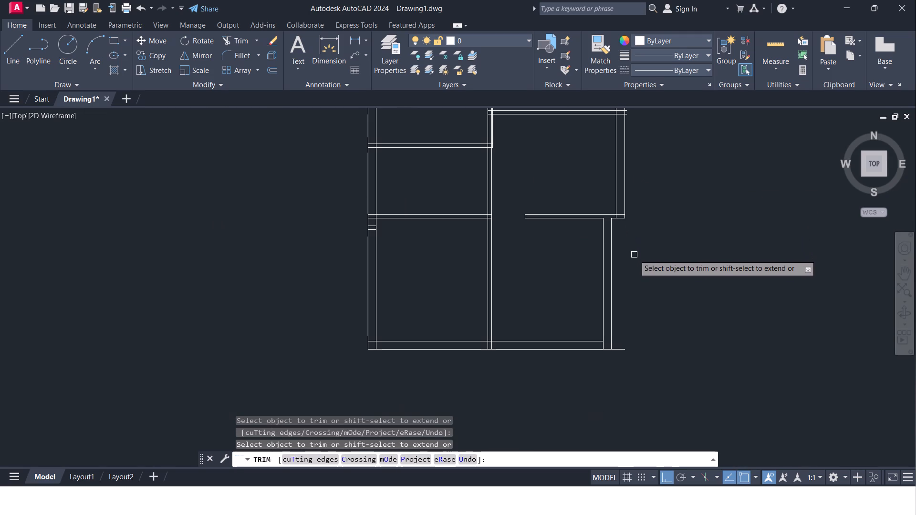
{"action": "middle_click_drag", "start_coordinate": [634, 255], "coordinate": [621, 211]}
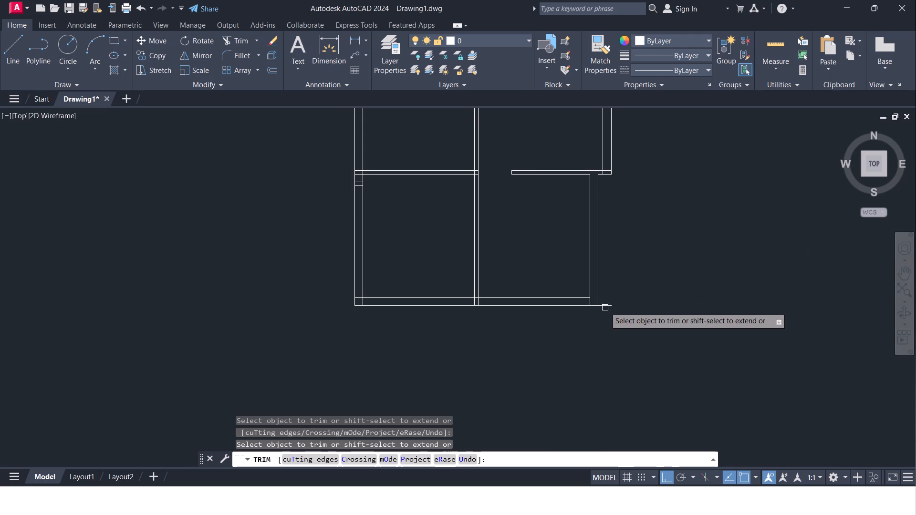
{"action": "left_click", "coordinate": [605, 306]}
Trim the right wall's inner line inside the lower partition and the partition's upper line across the wall thickness.
{"action": "middle_click_drag", "start_coordinate": [617, 252], "coordinate": [610, 287]}
{"action": "scroll", "coordinate": [607, 197], "scroll_direction": "up", "scroll_amount": 1}
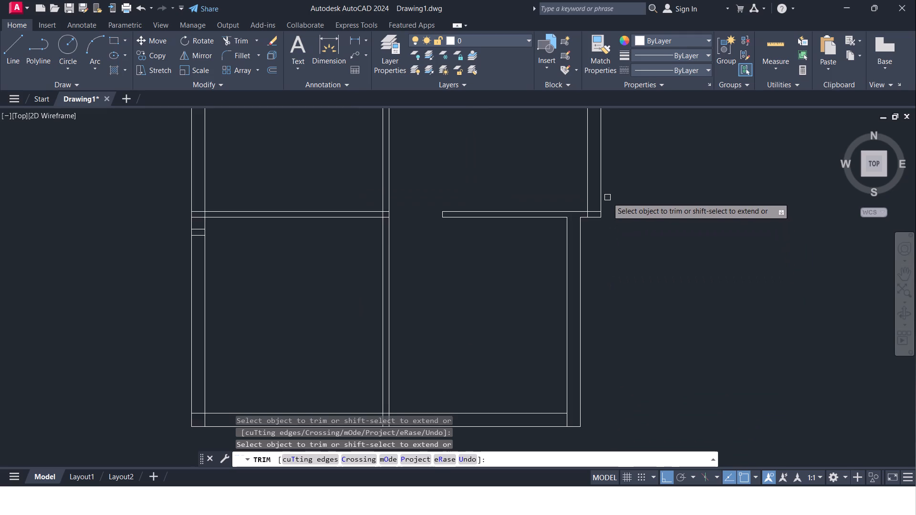
{"action": "scroll", "coordinate": [607, 196], "scroll_direction": "up", "scroll_amount": 2}
{"action": "scroll", "coordinate": [592, 231], "scroll_direction": "up", "scroll_amount": 2}
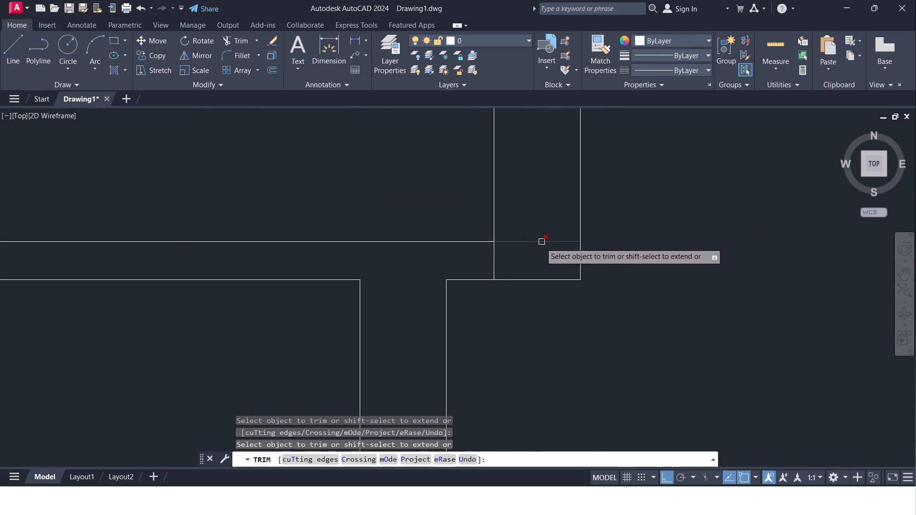
{"action": "left_click", "coordinate": [496, 266]}
{"action": "left_click", "coordinate": [533, 243]}
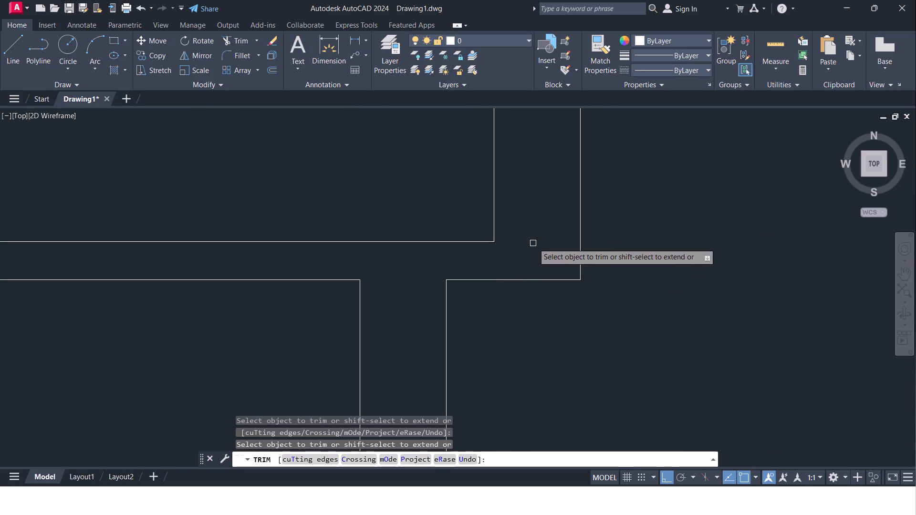
Examine the whole plan and the right column's partition layout.
{"action": "scroll", "coordinate": [534, 243], "scroll_direction": "down", "scroll_amount": 5}
{"action": "middle_click_drag", "start_coordinate": [552, 274], "coordinate": [554, 318]}
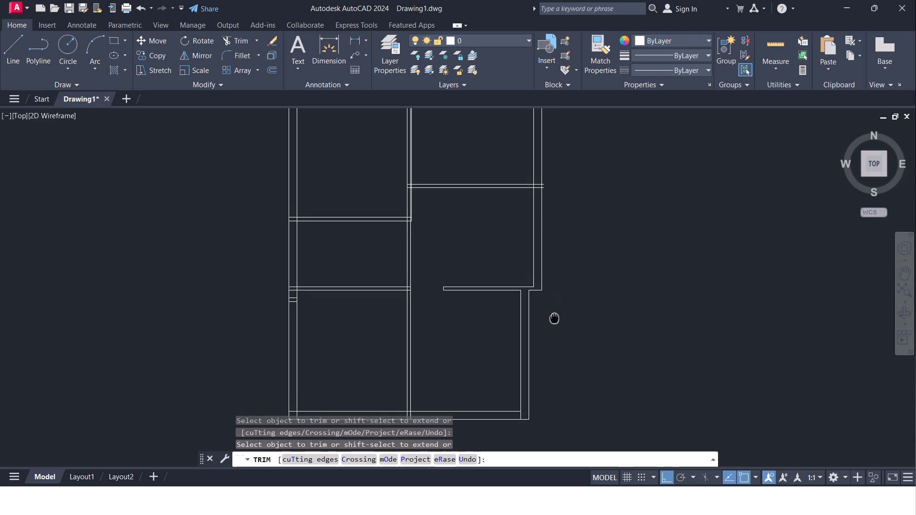
{"action": "middle_click_drag", "start_coordinate": [554, 318], "coordinate": [570, 317]}
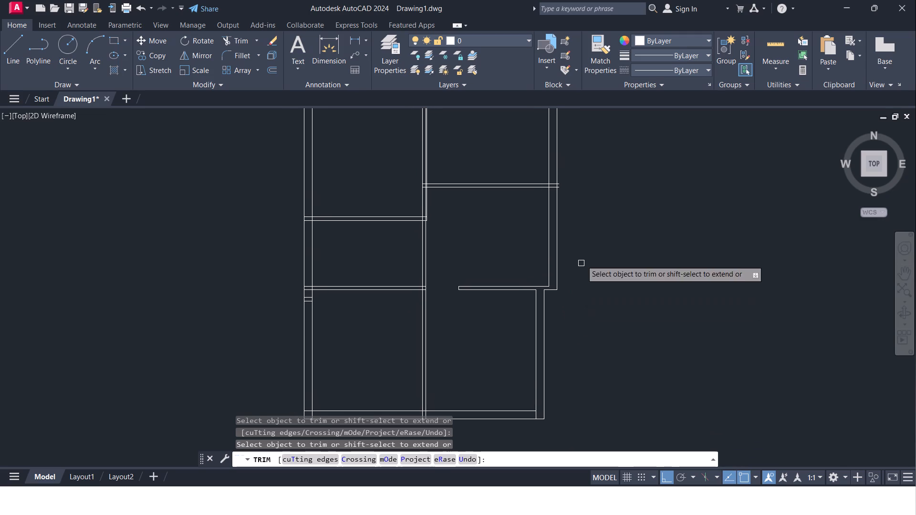
{"action": "middle_click_drag", "start_coordinate": [596, 173], "coordinate": [603, 252]}
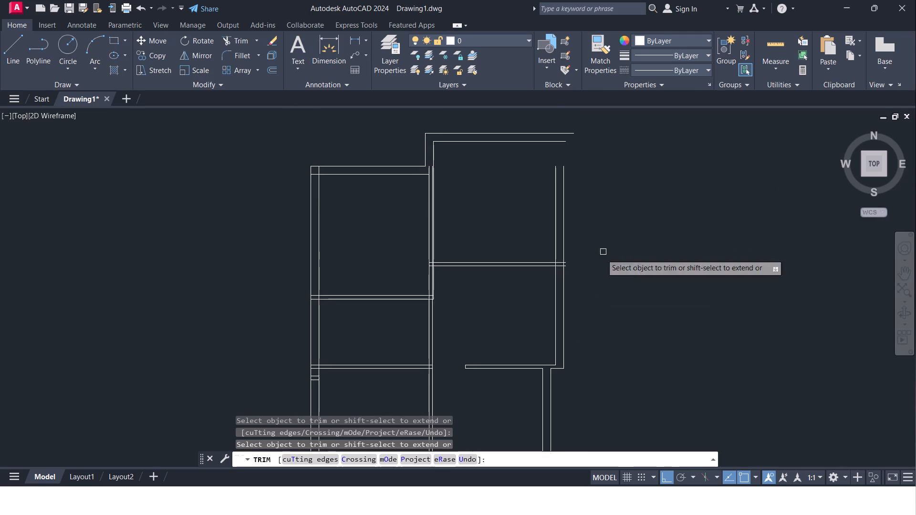
{"action": "scroll", "coordinate": [528, 310], "scroll_direction": "up", "scroll_amount": 1}
{"action": "middle_click_drag", "start_coordinate": [528, 310], "coordinate": [520, 290]}
{"action": "scroll", "coordinate": [520, 290], "scroll_direction": "down", "scroll_amount": 2}
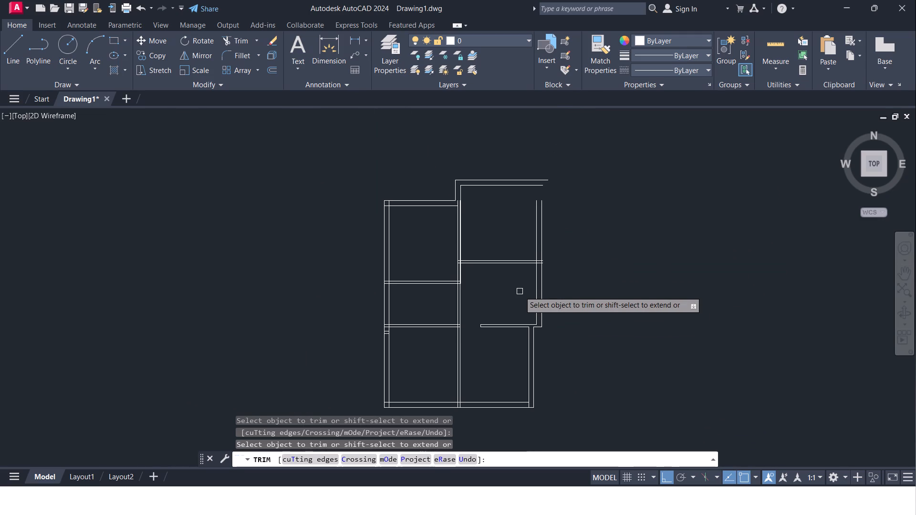
{"action": "middle_click_drag", "start_coordinate": [520, 291], "coordinate": [526, 266]}
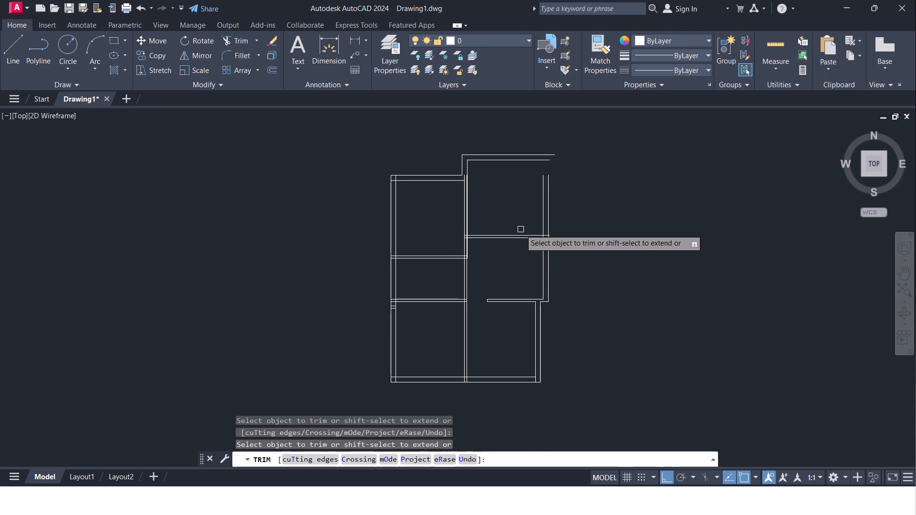
{"action": "scroll", "coordinate": [526, 257], "scroll_direction": "up", "scroll_amount": 2}
{"action": "middle_click_drag", "start_coordinate": [526, 257], "coordinate": [524, 235]}
{"action": "scroll", "coordinate": [524, 235], "scroll_direction": "down", "scroll_amount": 1}
{"action": "key", "text": "Escape"}
Offset the upper line of the right column's lower partition 7' upward.
{"action": "key", "text": "o"}
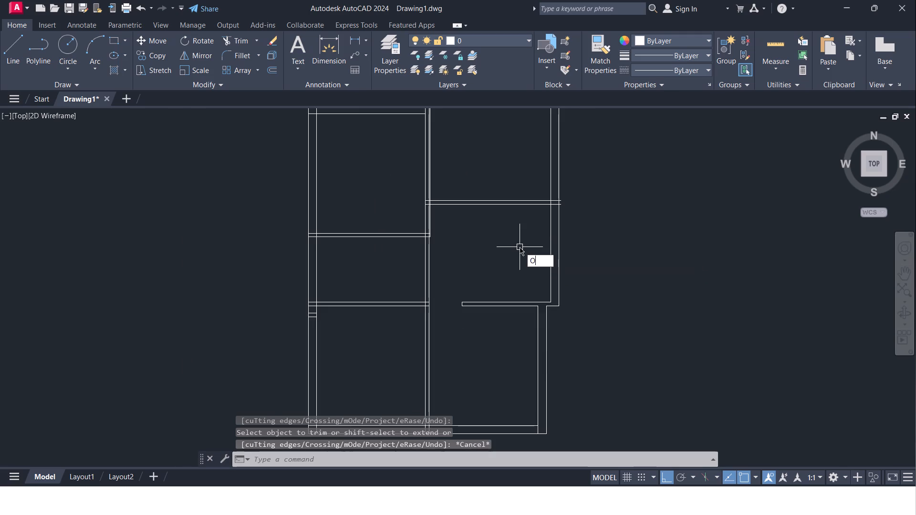
{"action": "key", "text": "Return"}
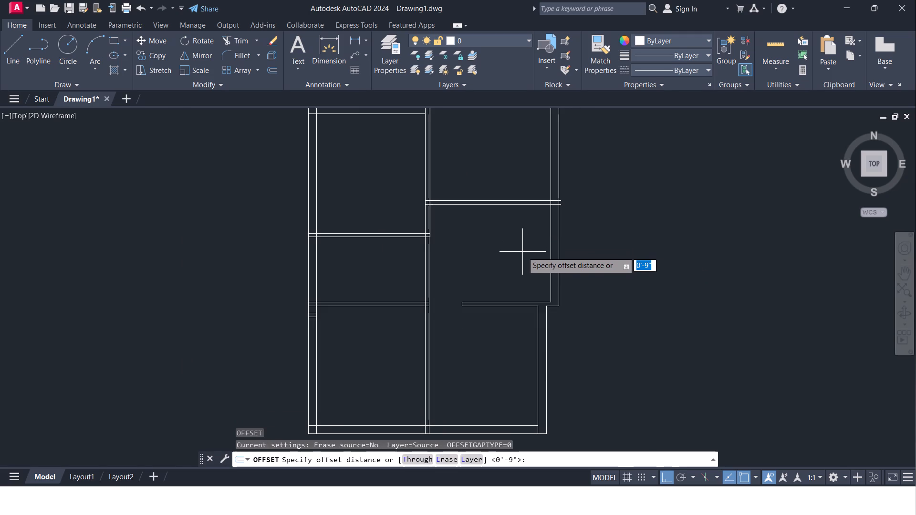
{"action": "type", "text": "7'"}
{"action": "key", "text": "Return"}
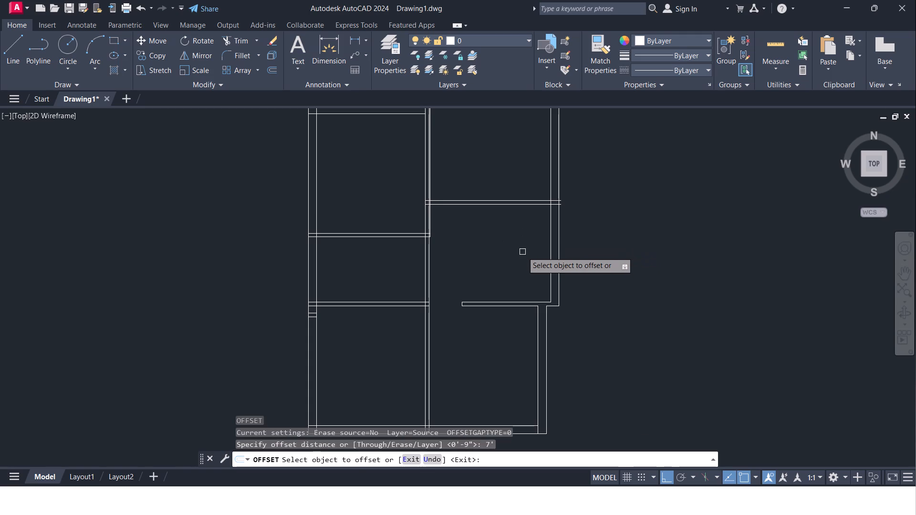
{"action": "left_click", "coordinate": [523, 302]}
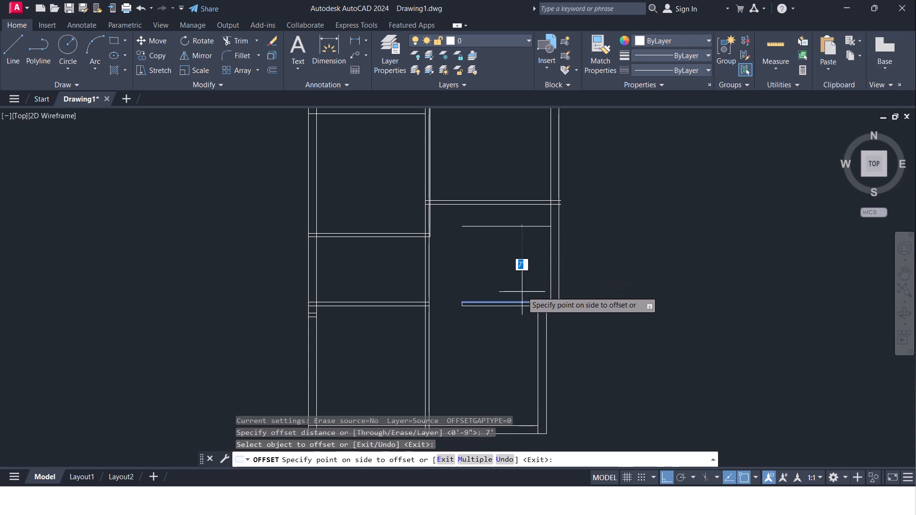
{"action": "left_click", "coordinate": [512, 254]}
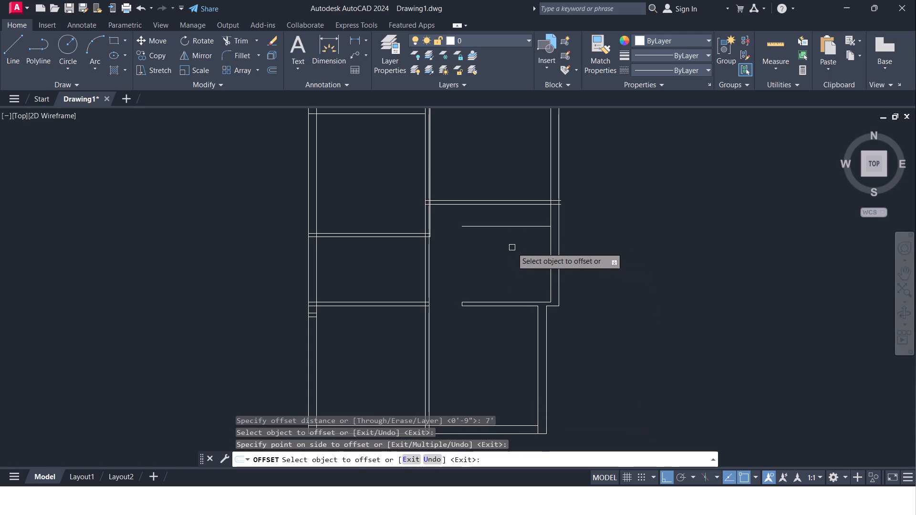
{"action": "middle_click_drag", "start_coordinate": [512, 247], "coordinate": [512, 262]}
{"action": "key", "text": "Return"}
Offset the new 7' line 4" upward to form the partition's thickness.
{"action": "key", "text": "Return"}
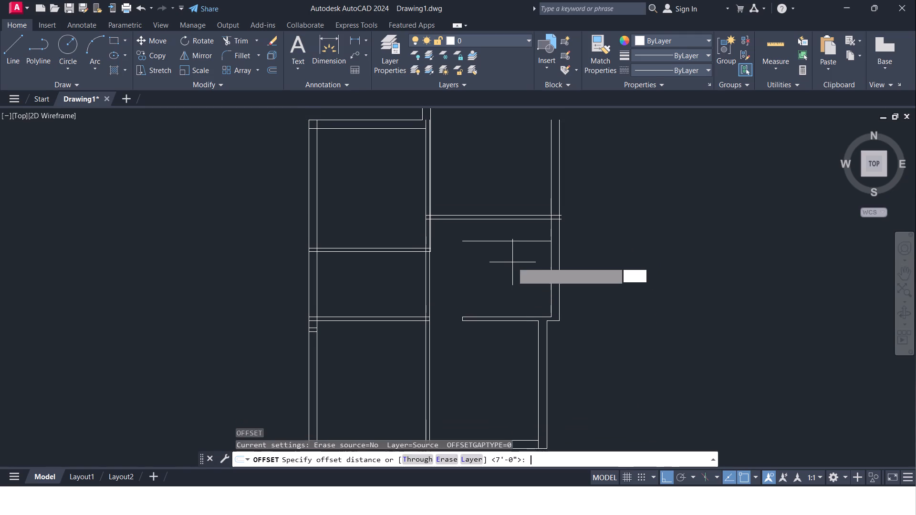
{"action": "type", "text": "4\""}
{"action": "key", "text": "Return"}
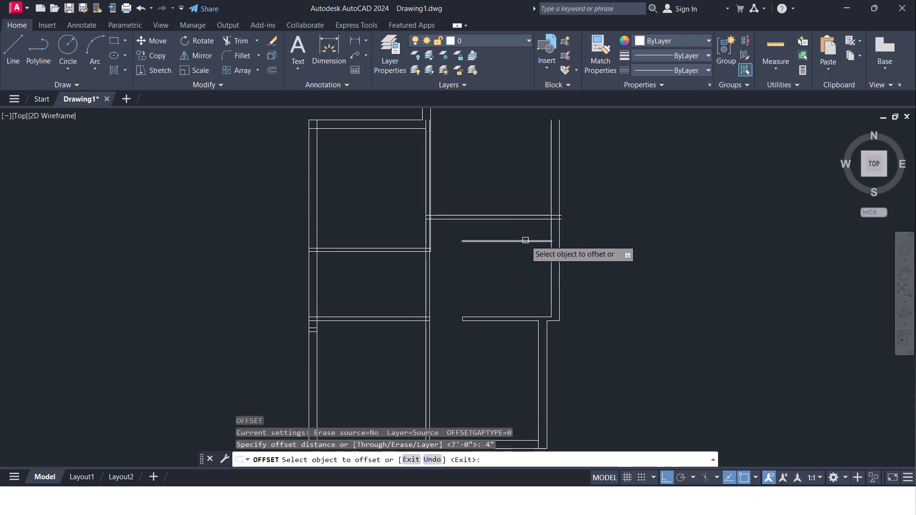
{"action": "left_click", "coordinate": [525, 240]}
{"action": "left_click", "coordinate": [523, 227]}
{"action": "middle_click_drag", "start_coordinate": [523, 229], "coordinate": [520, 259]}
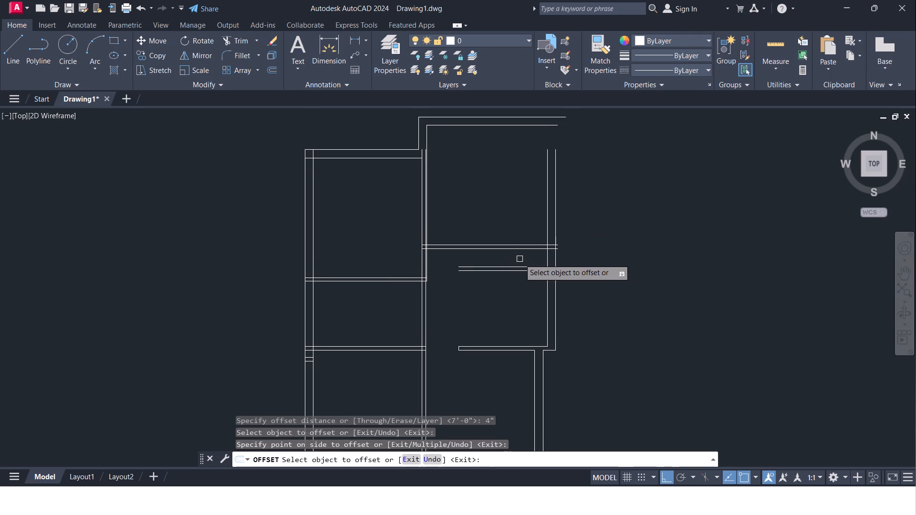
{"action": "key", "text": "Return"}
Offset the upper line of the new 4" partition 8' upward in the right column.
{"action": "key", "text": "Return"}
{"action": "type", "text": "8'"}
{"action": "key", "text": "Return"}
{"action": "left_click", "coordinate": [521, 265]}
{"action": "left_click", "coordinate": [514, 227]}
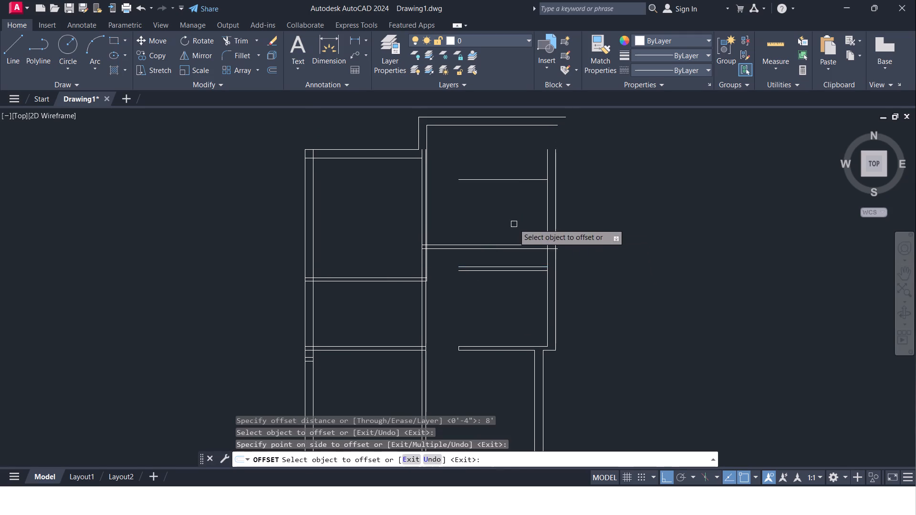
{"action": "middle_click_drag", "start_coordinate": [514, 222], "coordinate": [509, 257]}
{"action": "key", "text": "Escape"}
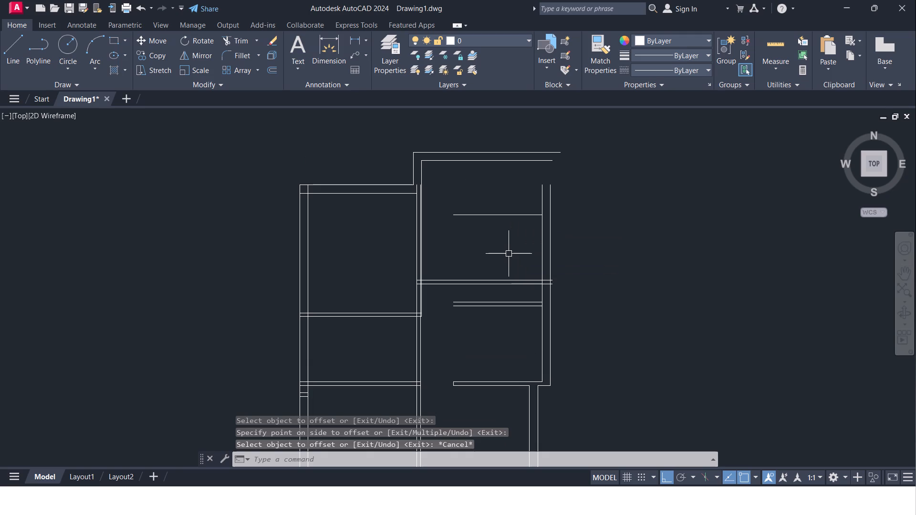
Delete both lines of the old partition just above the new one in the right column.
{"action": "left_click", "coordinate": [498, 280]}
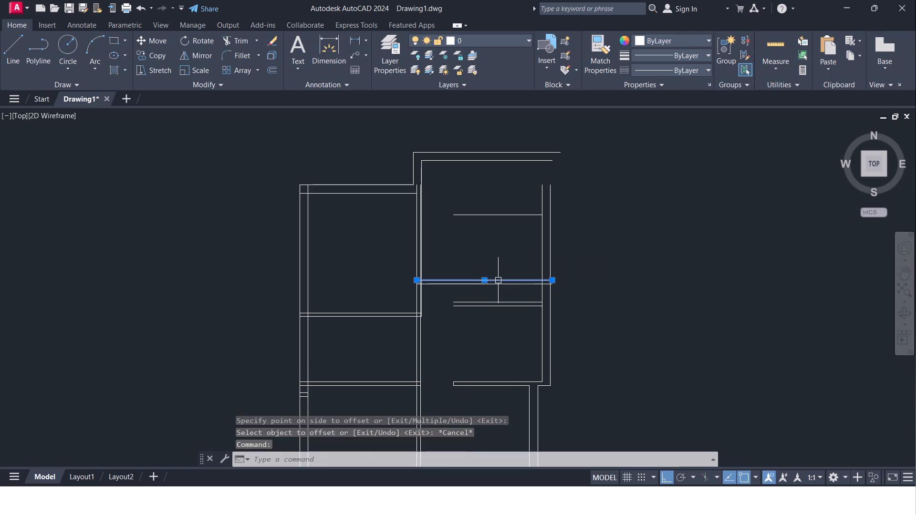
{"action": "left_click", "coordinate": [498, 284]}
{"action": "key", "text": "Delete"}
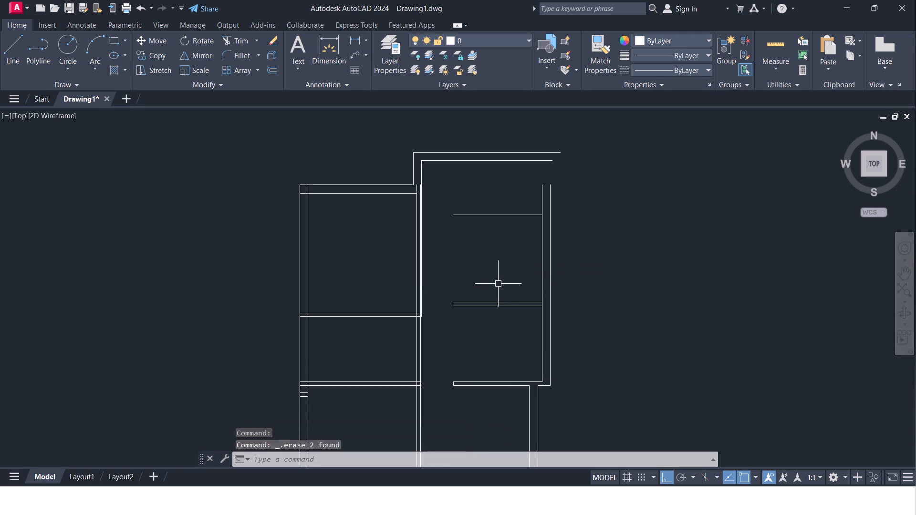
Extend both lines of the new 4" partition to the right wall's outer line and to the middle wall's far line.
{"action": "type", "text": "EX"}
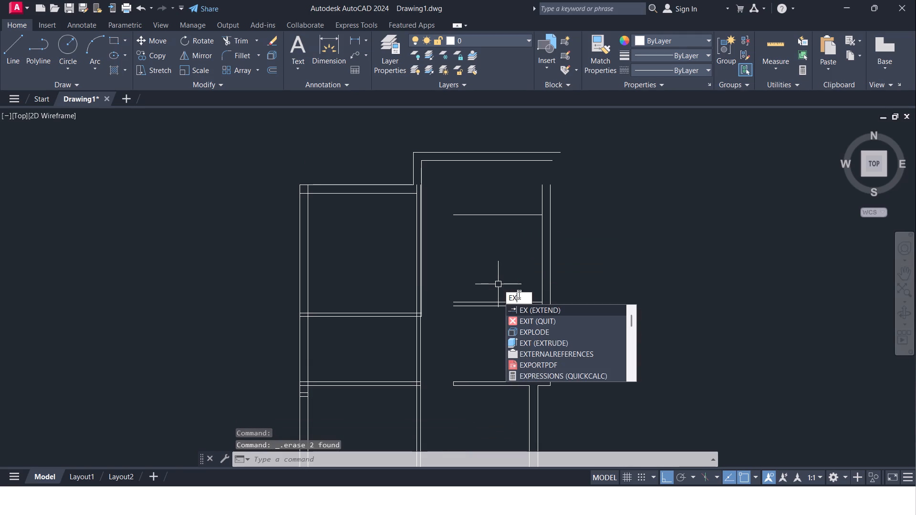
{"action": "left_click", "coordinate": [519, 308]}
{"action": "left_click", "coordinate": [509, 300]}
{"action": "left_click", "coordinate": [501, 300]}
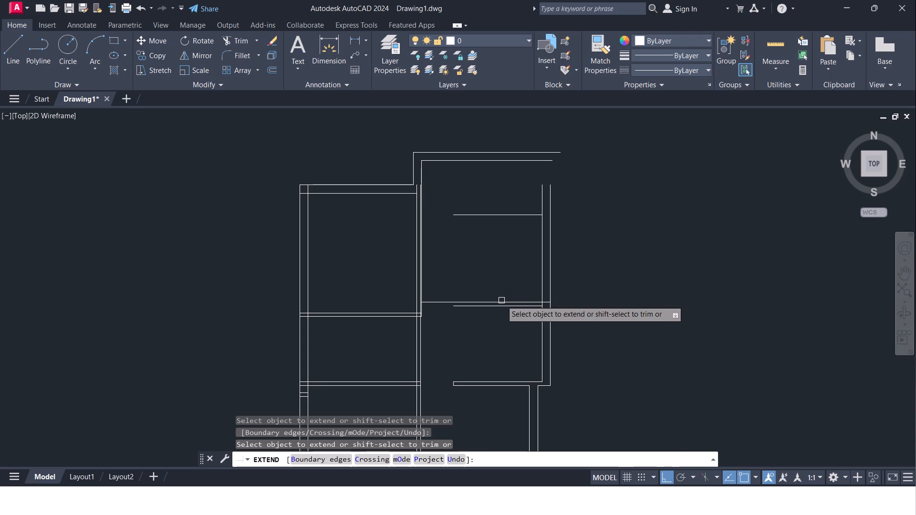
{"action": "left_click", "coordinate": [501, 300]}
{"action": "left_click", "coordinate": [492, 302]}
{"action": "left_click", "coordinate": [477, 302]}
{"action": "left_click", "coordinate": [452, 303]}
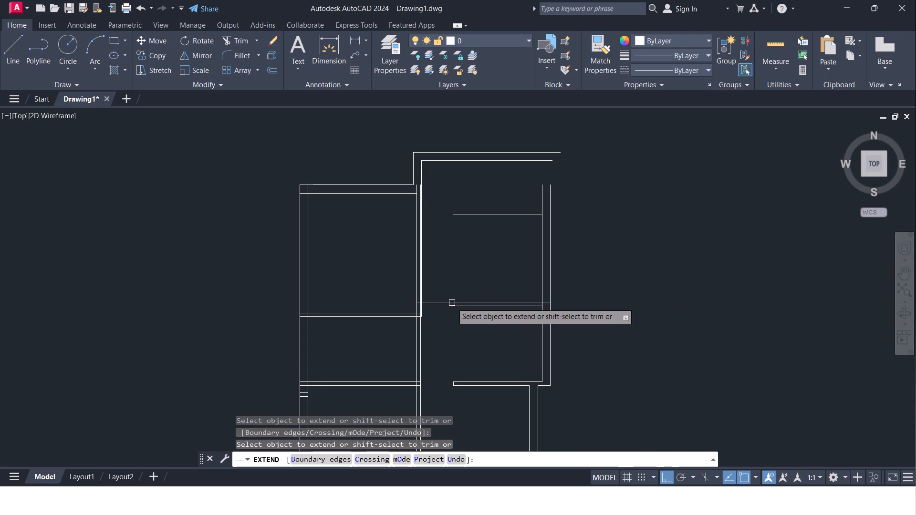
{"action": "left_click", "coordinate": [472, 308]}
{"action": "left_click", "coordinate": [455, 308]}
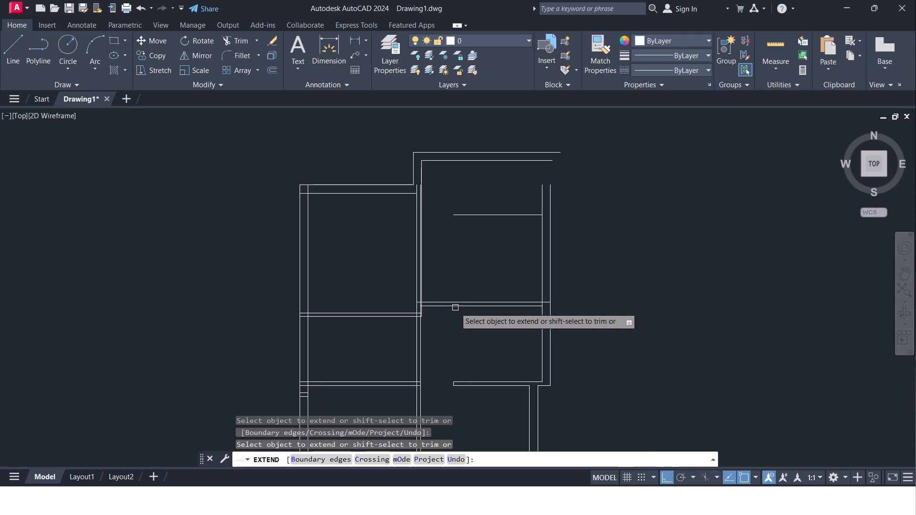
{"action": "left_click", "coordinate": [451, 307]}
{"action": "left_click", "coordinate": [501, 308]}
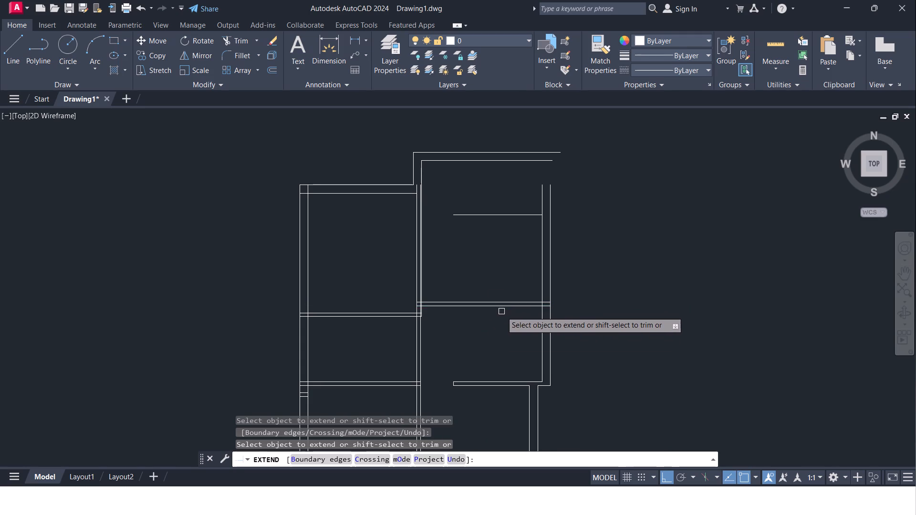
{"action": "middle_click_drag", "start_coordinate": [488, 333], "coordinate": [486, 360]}
{"action": "middle_click_drag", "start_coordinate": [472, 282], "coordinate": [491, 233]}
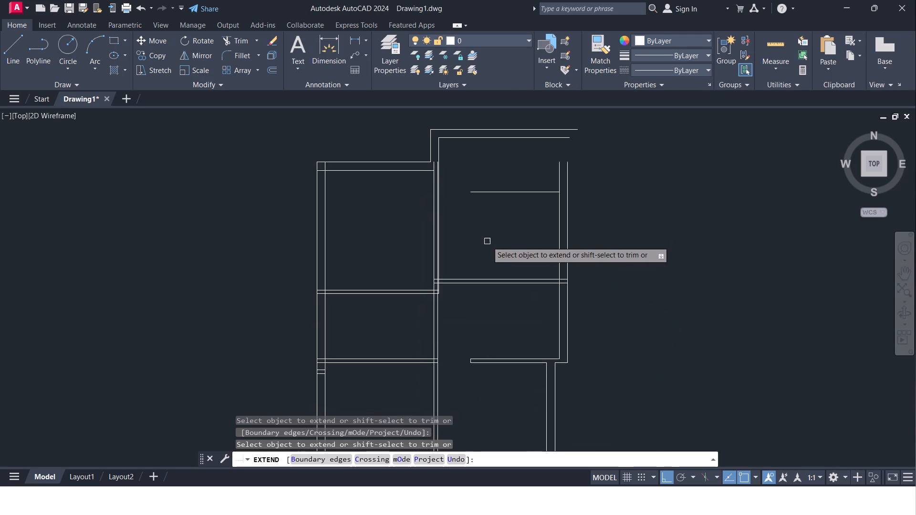
{"action": "key", "text": "Escape"}
Trim the redundant inner line of the middle wall and the adjacent line's stub above the upper-left room's inner wall line.
{"action": "scroll", "coordinate": [448, 242], "scroll_direction": "up", "scroll_amount": 2}
{"action": "middle_click_drag", "start_coordinate": [449, 252], "coordinate": [450, 303]}
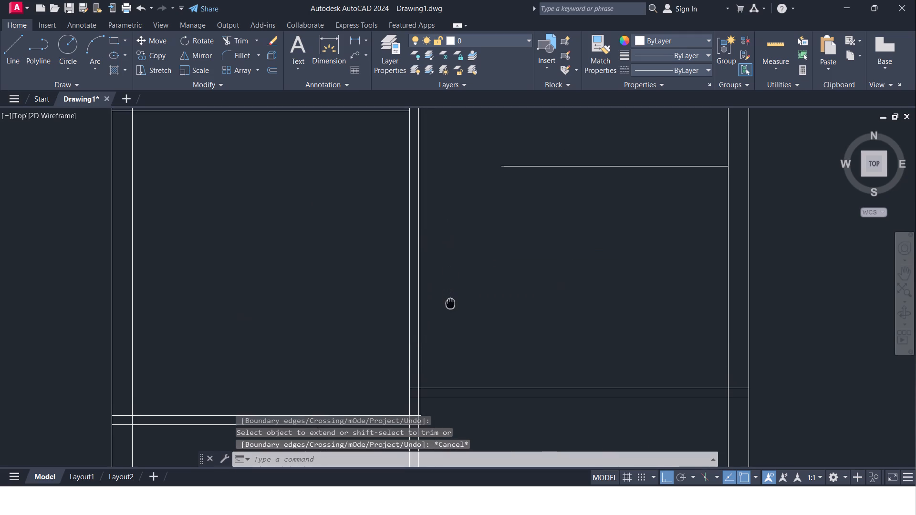
{"action": "middle_click_drag", "start_coordinate": [450, 303], "coordinate": [458, 373]}
{"action": "scroll", "coordinate": [458, 373], "scroll_direction": "down", "scroll_amount": 1}
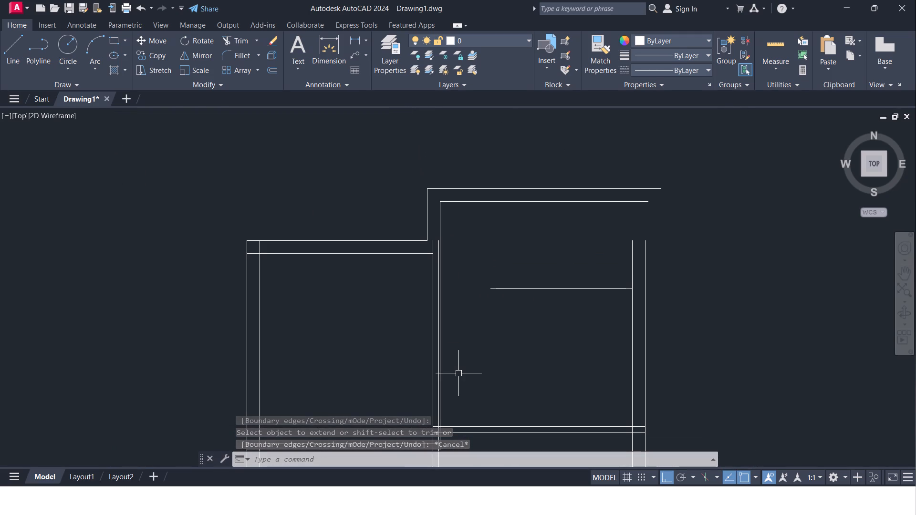
{"action": "middle_click_drag", "start_coordinate": [453, 364], "coordinate": [462, 327]}
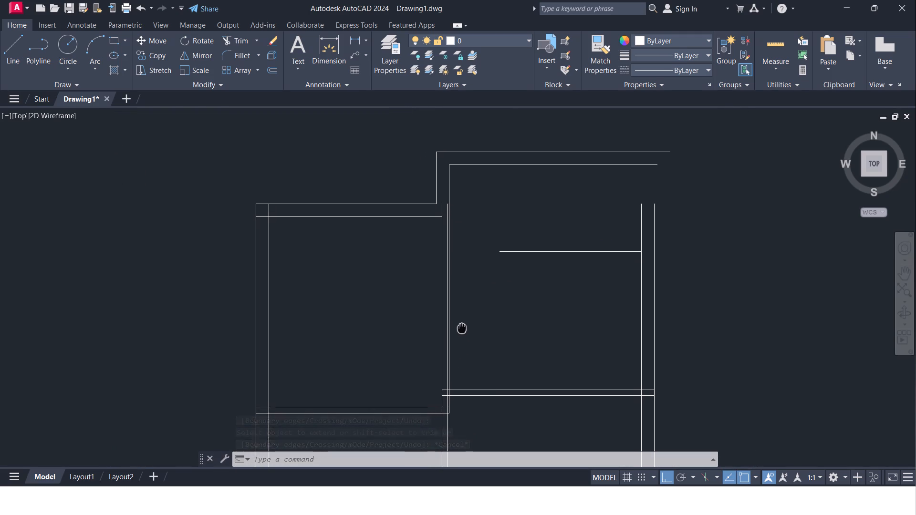
{"action": "middle_click_drag", "start_coordinate": [462, 327], "coordinate": [466, 322]}
{"action": "scroll", "coordinate": [451, 282], "scroll_direction": "up", "scroll_amount": 1}
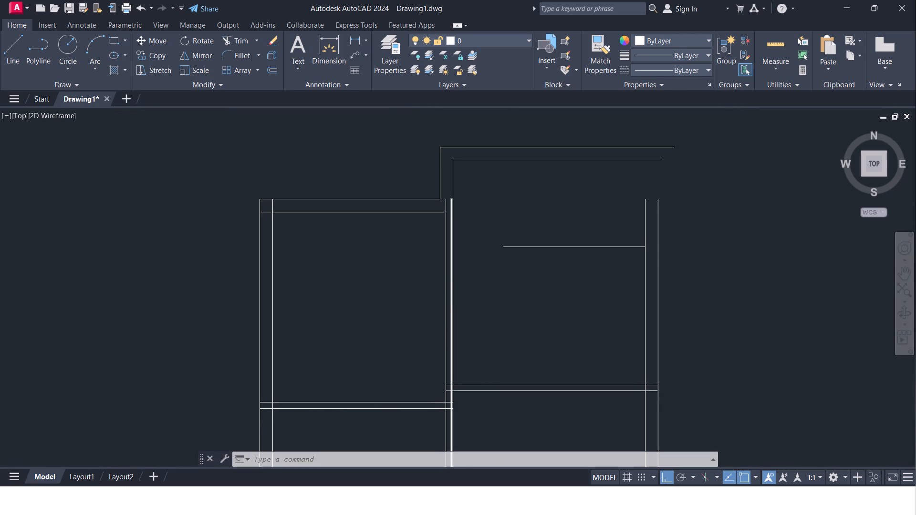
{"action": "middle_click_drag", "start_coordinate": [468, 277], "coordinate": [466, 317]}
{"action": "key", "text": "Escape"}
{"action": "type", "text": "TR"}
{"action": "left_click", "coordinate": [520, 343]}
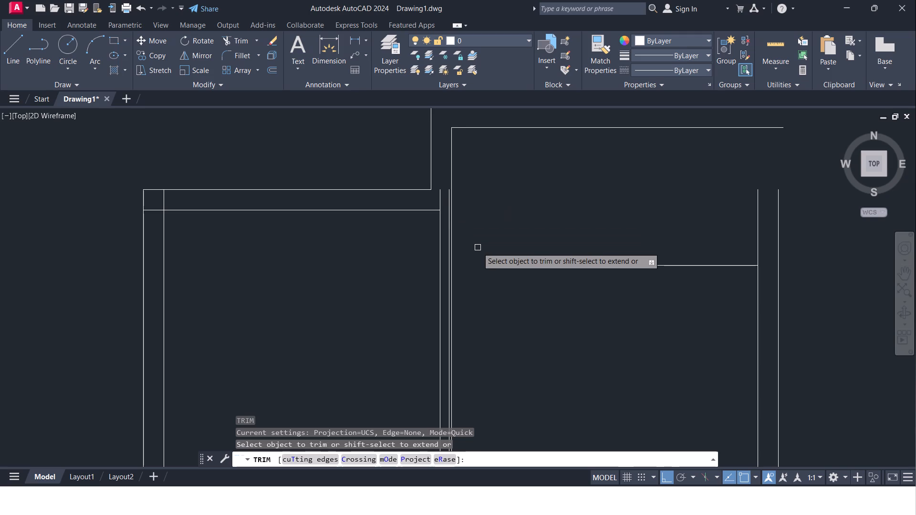
{"action": "left_click", "coordinate": [448, 209]}
{"action": "left_click", "coordinate": [441, 207]}
{"action": "scroll", "coordinate": [453, 222], "scroll_direction": "down", "scroll_amount": 3}
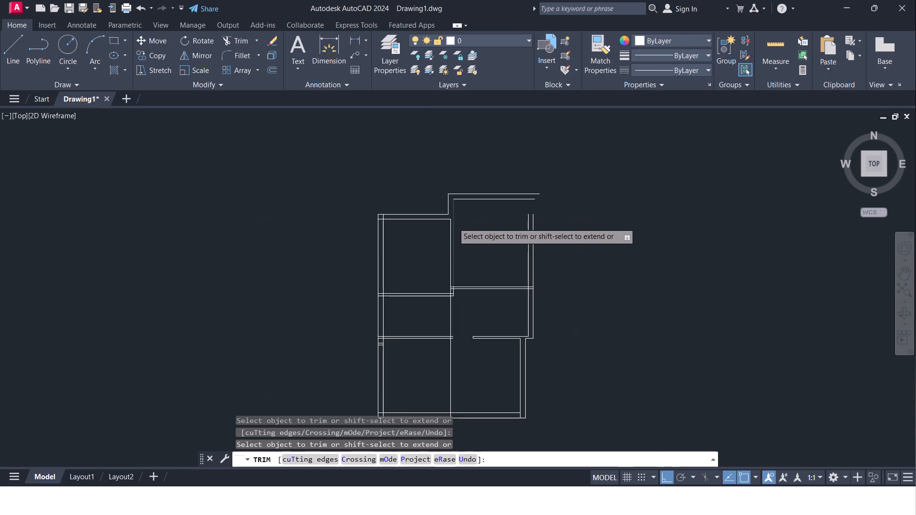
Trim the remaining middle wall line between the left column's two partitions and below its lower partition.
{"action": "middle_click_drag", "start_coordinate": [469, 271], "coordinate": [449, 268]}
{"action": "scroll", "coordinate": [441, 277], "scroll_direction": "up", "scroll_amount": 1}
{"action": "middle_click_drag", "start_coordinate": [440, 275], "coordinate": [465, 232]}
{"action": "left_click", "coordinate": [449, 279]}
{"action": "left_click", "coordinate": [447, 344]}
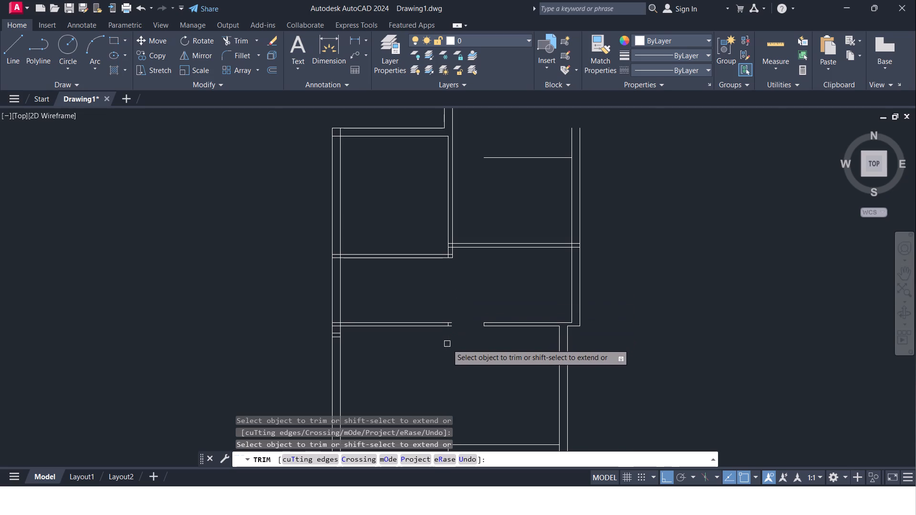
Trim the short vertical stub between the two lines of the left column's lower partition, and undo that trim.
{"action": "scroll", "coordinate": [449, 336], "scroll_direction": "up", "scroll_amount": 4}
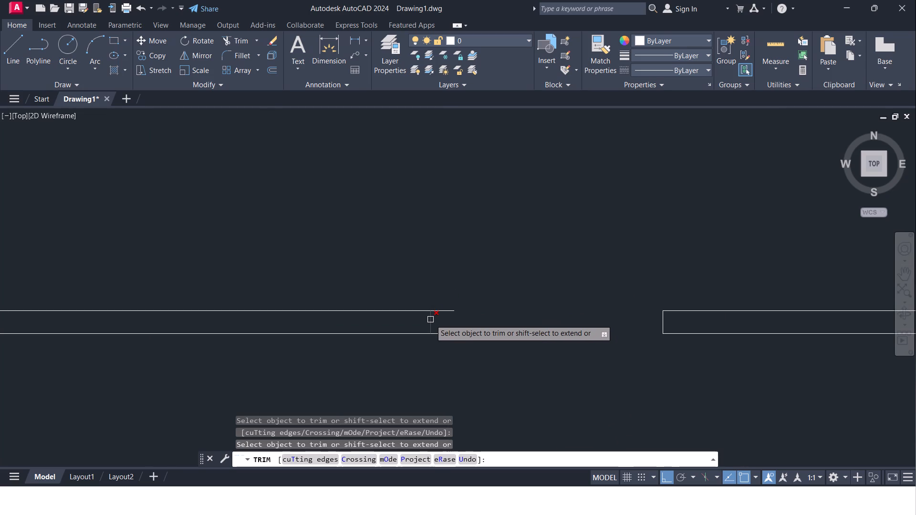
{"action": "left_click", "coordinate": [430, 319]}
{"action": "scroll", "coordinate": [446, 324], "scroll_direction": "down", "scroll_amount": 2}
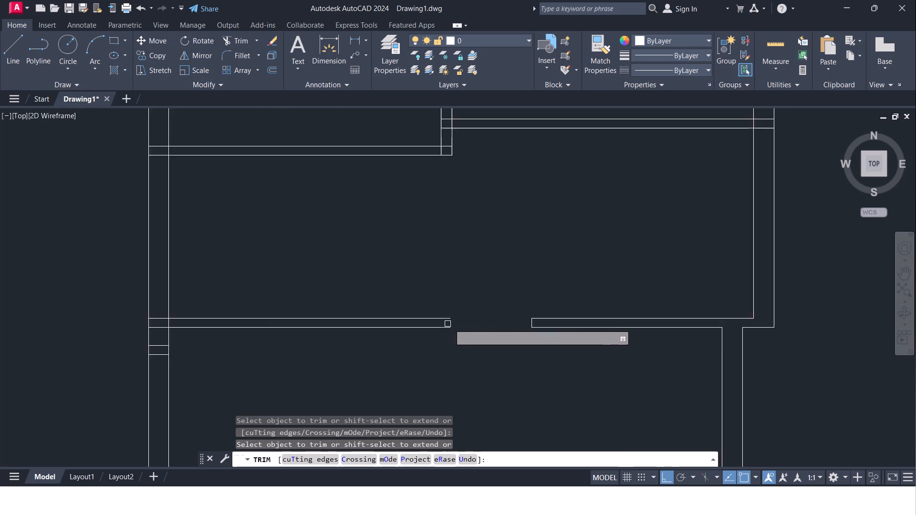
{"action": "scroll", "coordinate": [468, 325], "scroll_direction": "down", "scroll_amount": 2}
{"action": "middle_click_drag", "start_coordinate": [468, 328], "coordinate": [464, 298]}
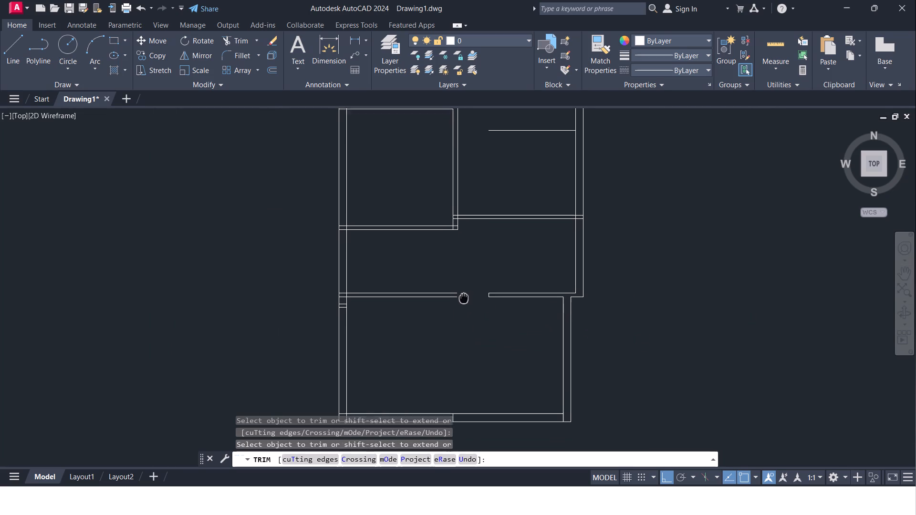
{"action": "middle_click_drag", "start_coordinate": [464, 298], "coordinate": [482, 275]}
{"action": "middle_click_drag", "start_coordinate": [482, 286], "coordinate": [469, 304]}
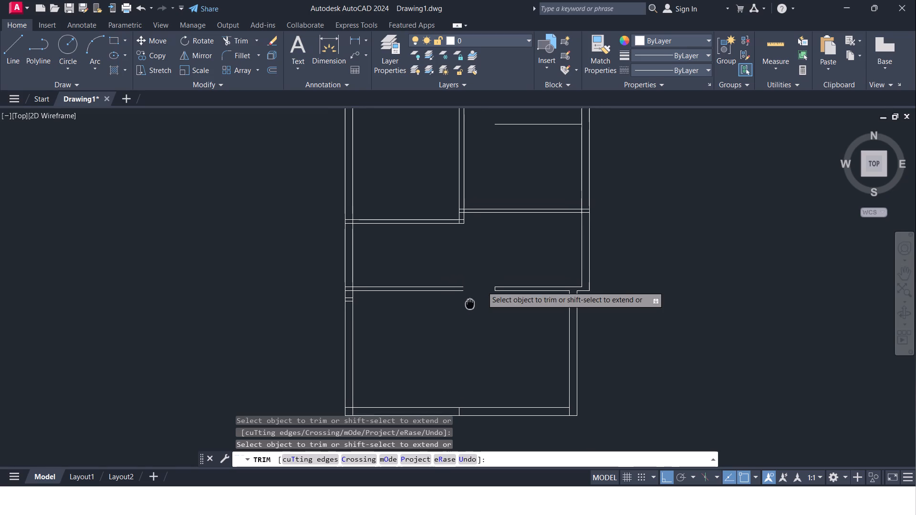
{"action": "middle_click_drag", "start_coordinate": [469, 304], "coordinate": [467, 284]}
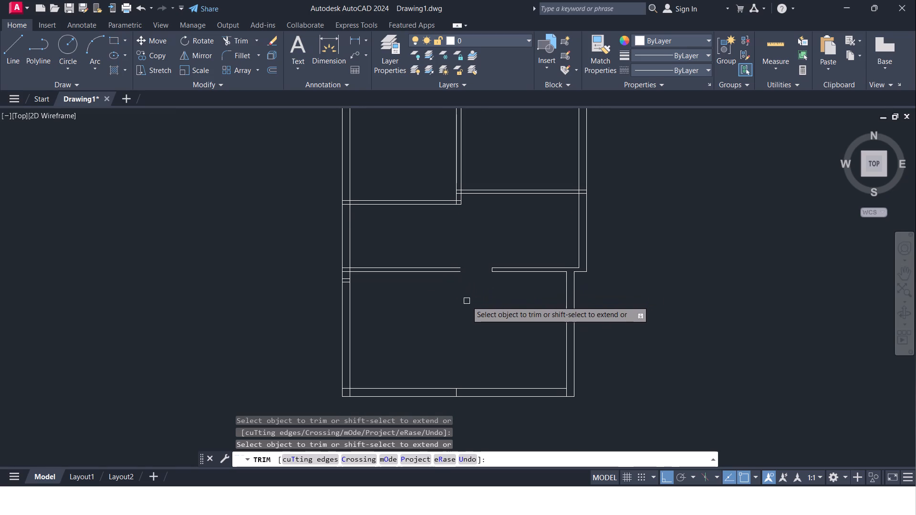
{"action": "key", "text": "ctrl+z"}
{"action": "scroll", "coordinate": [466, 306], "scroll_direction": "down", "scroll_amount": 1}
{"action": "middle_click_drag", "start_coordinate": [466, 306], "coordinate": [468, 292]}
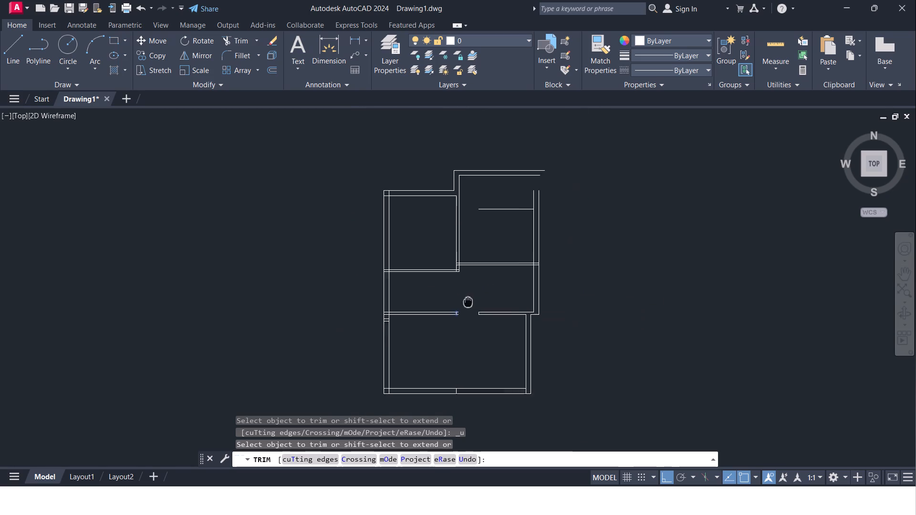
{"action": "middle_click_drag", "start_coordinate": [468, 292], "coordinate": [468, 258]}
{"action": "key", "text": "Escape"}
Extend the middle wall's short stub at the bottom wall up to the left column's lower partition.
{"action": "scroll", "coordinate": [461, 319], "scroll_direction": "up", "scroll_amount": 1}
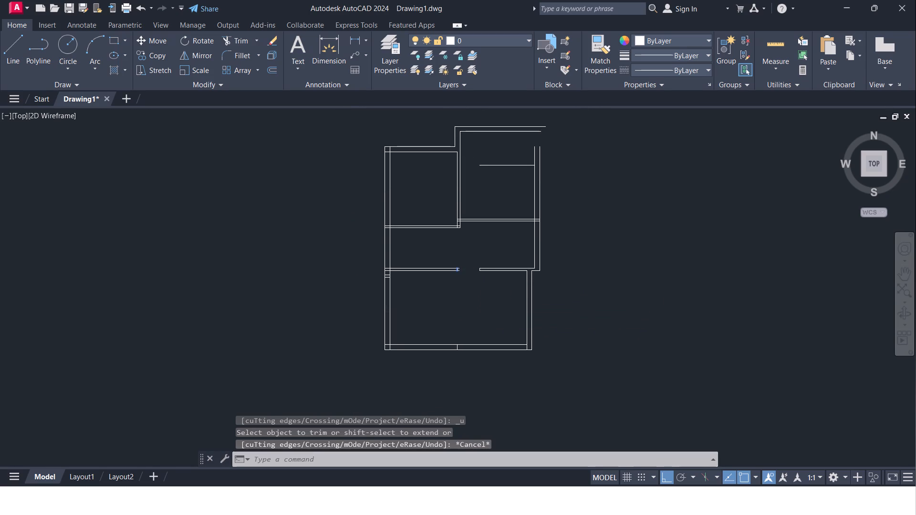
{"action": "middle_click_drag", "start_coordinate": [461, 319], "coordinate": [457, 295]}
{"action": "middle_click_drag", "start_coordinate": [472, 294], "coordinate": [444, 323]}
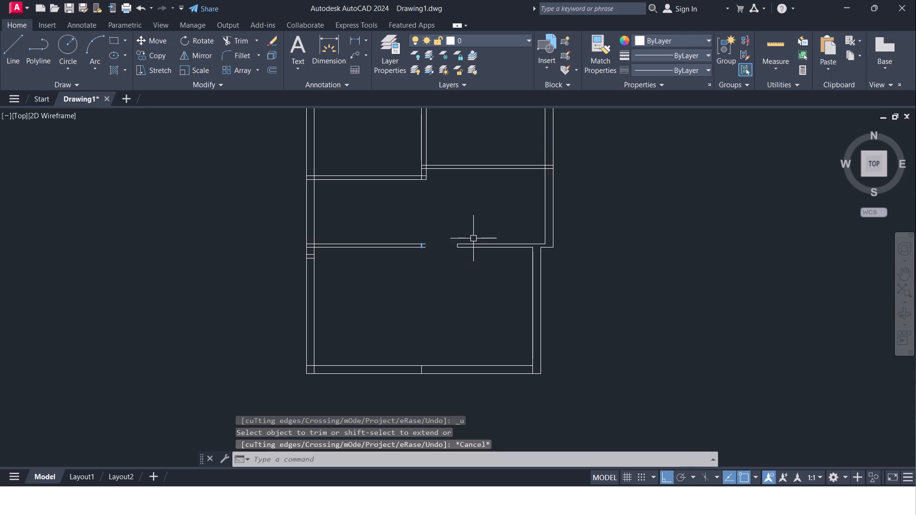
{"action": "middle_click_drag", "start_coordinate": [473, 238], "coordinate": [477, 216]}
{"action": "key", "text": "Escape"}
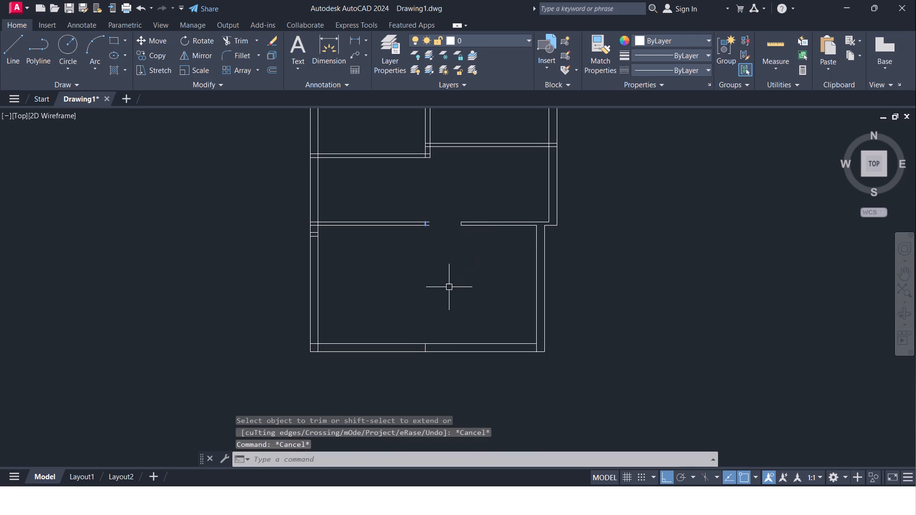
{"action": "type", "text": "EX"}
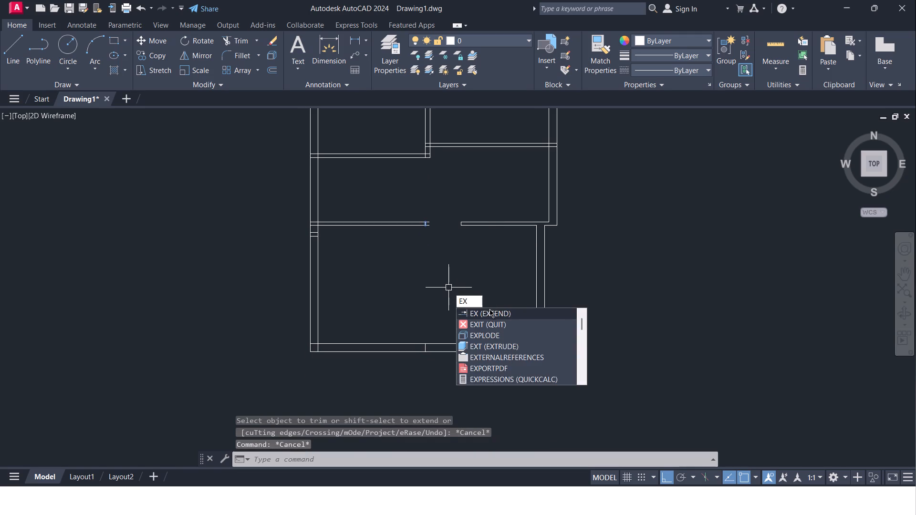
{"action": "left_click", "coordinate": [489, 309]}
{"action": "left_click", "coordinate": [425, 348]}
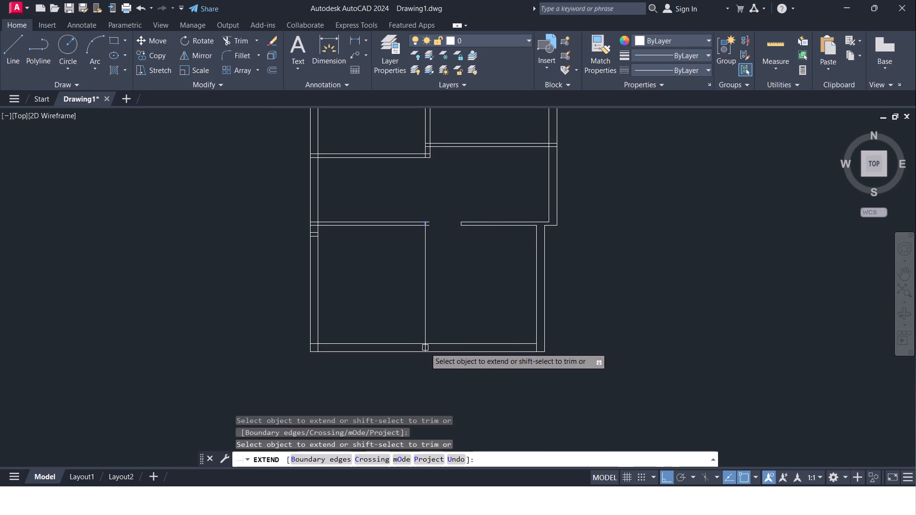
{"action": "left_click", "coordinate": [425, 348]}
{"action": "key", "text": "Escape"}
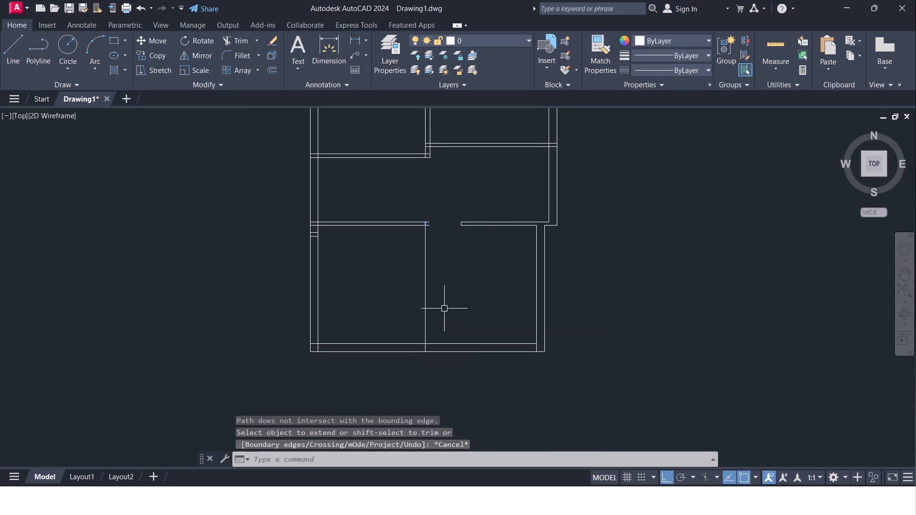
Offset the extended vertical line 4" to its right to form a partition between the two bottom rooms.
{"action": "key", "text": "o"}
{"action": "key", "text": "Return"}
{"action": "type", "text": "4\""}
{"action": "key", "text": "Return"}
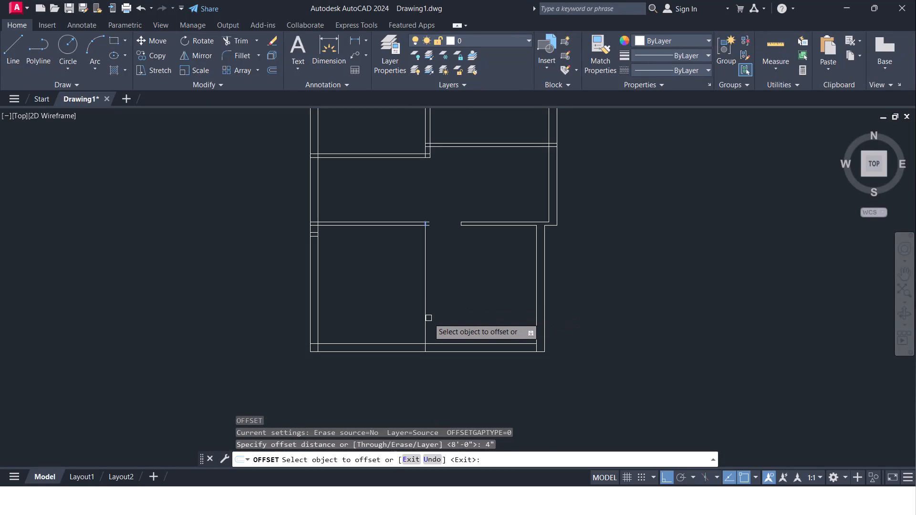
{"action": "left_click", "coordinate": [426, 320]}
{"action": "left_click", "coordinate": [429, 323]}
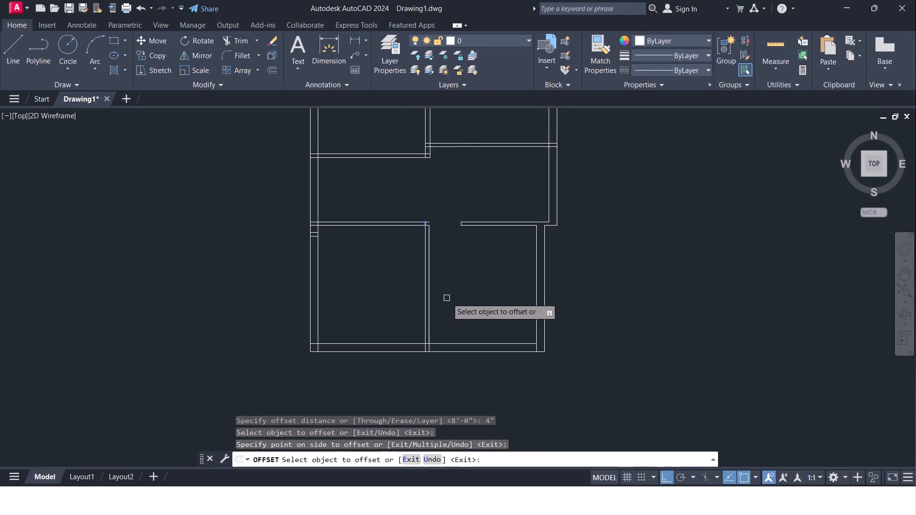
{"action": "key", "text": "Escape"}
Extend the new offset line of the vertical partition up to the upper line of the left column's lower partition.
{"action": "type", "text": "EX"}
{"action": "left_click", "coordinate": [475, 323]}
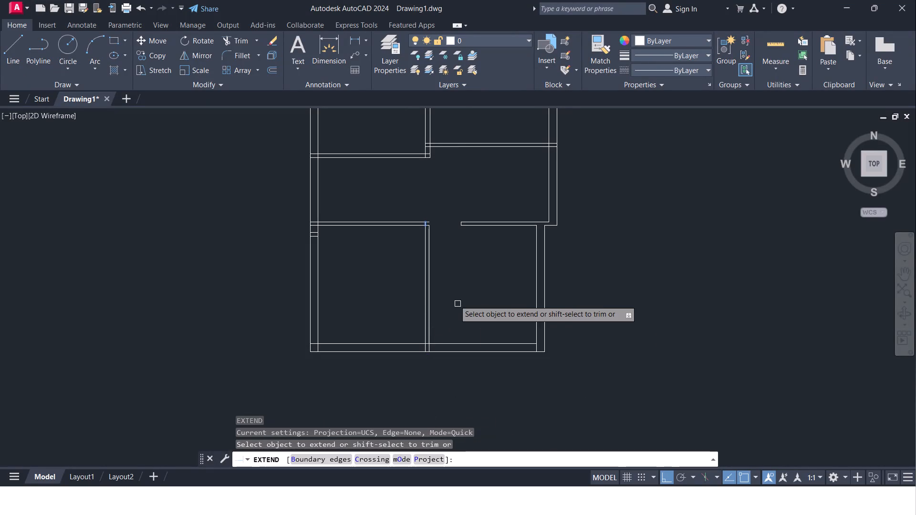
{"action": "left_click", "coordinate": [428, 264]}
{"action": "key", "text": "Escape"}
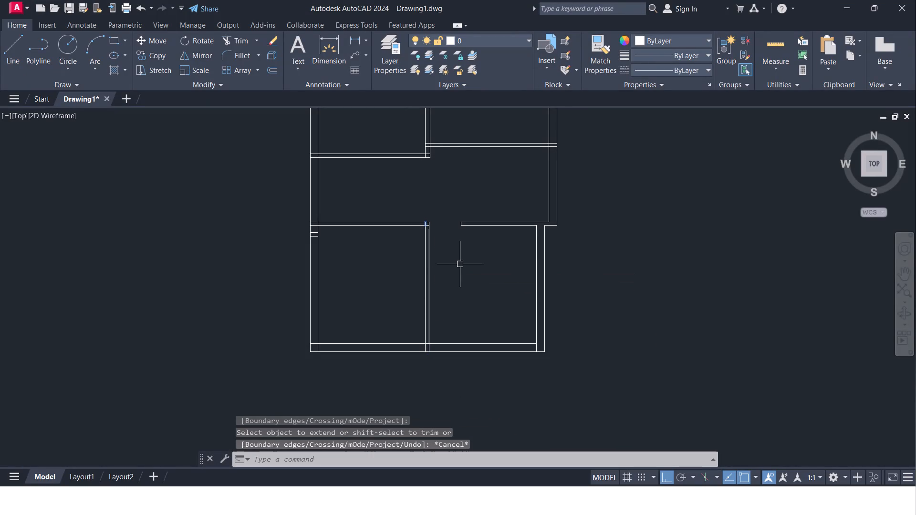
Offset the vertical partition's right line 2" toward the gap in the horizontal partition.
{"action": "middle_click_drag", "start_coordinate": [460, 264], "coordinate": [477, 290]}
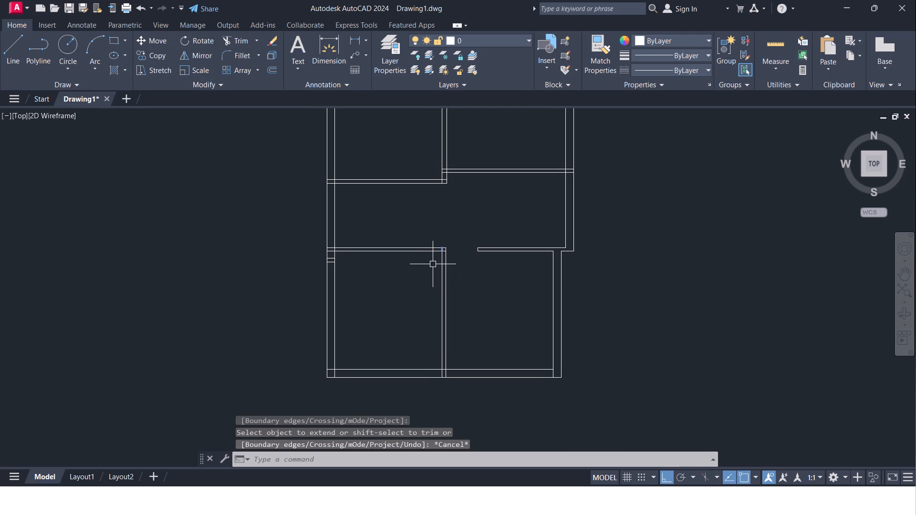
{"action": "scroll", "coordinate": [434, 261], "scroll_direction": "up", "scroll_amount": 1}
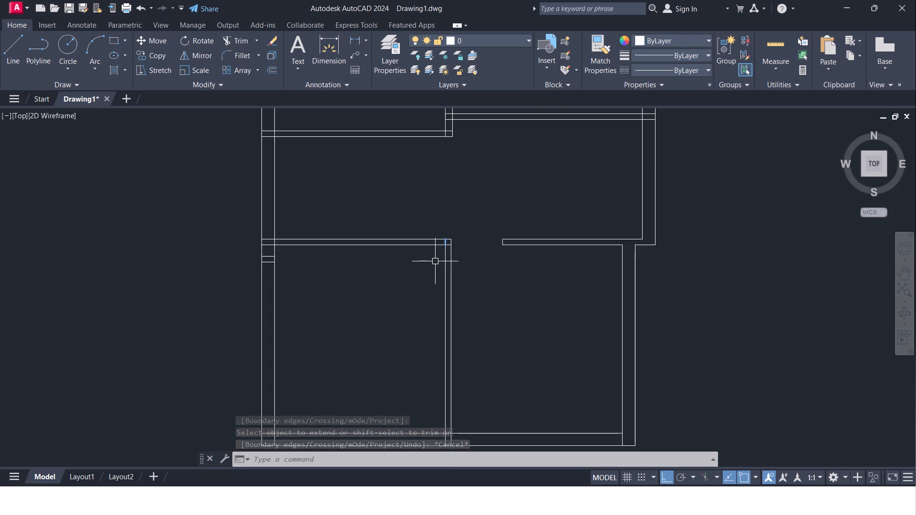
{"action": "scroll", "coordinate": [436, 261], "scroll_direction": "up", "scroll_amount": 1}
{"action": "middle_click_drag", "start_coordinate": [436, 261], "coordinate": [419, 265]}
{"action": "key", "text": "Escape"}
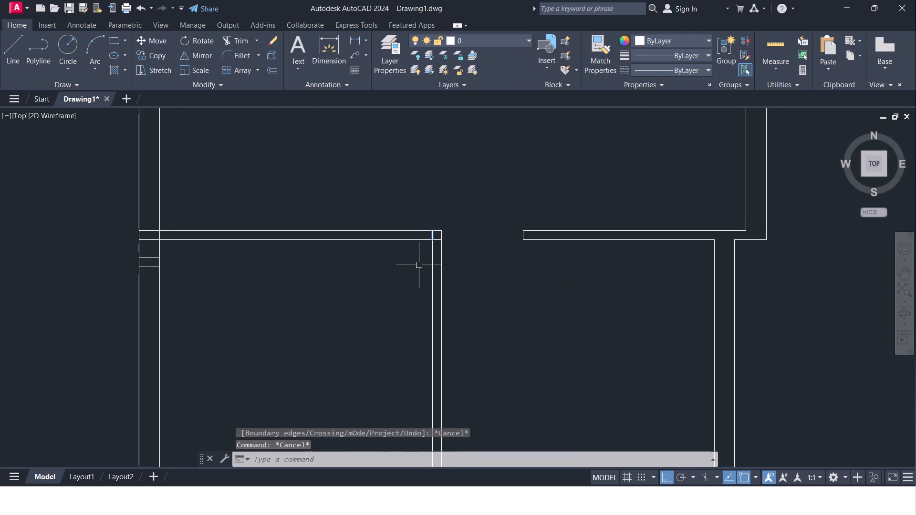
{"action": "key", "text": "o"}
{"action": "key", "text": "Return"}
{"action": "key", "text": "2"}
{"action": "key", "text": "shift+quotedbl"}
{"action": "key", "text": "Return"}
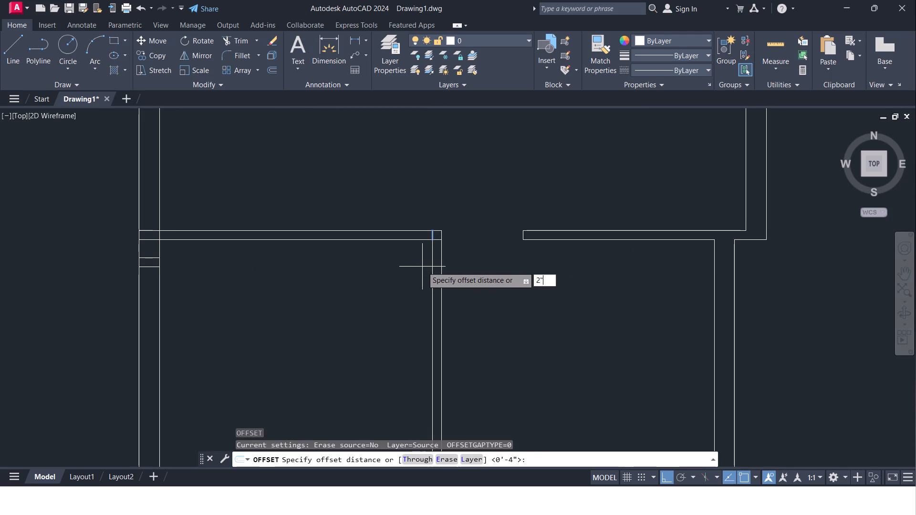
{"action": "left_click", "coordinate": [442, 268]}
{"action": "left_click", "coordinate": [461, 272]}
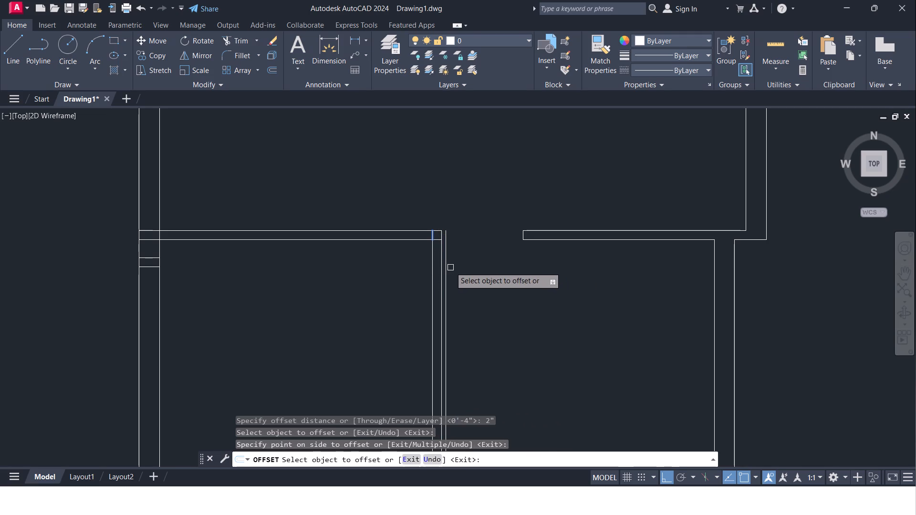
{"action": "key", "text": "Escape"}
Extend both lines of the left column's lower partition to the 2" offset line.
{"action": "type", "text": "EX"}
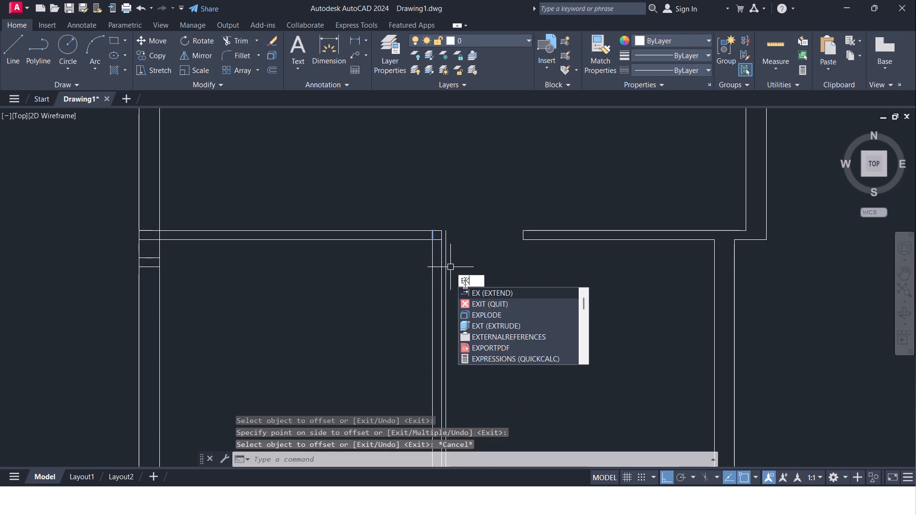
{"action": "left_click", "coordinate": [466, 288]}
{"action": "left_click", "coordinate": [423, 239]}
{"action": "left_click", "coordinate": [423, 230]}
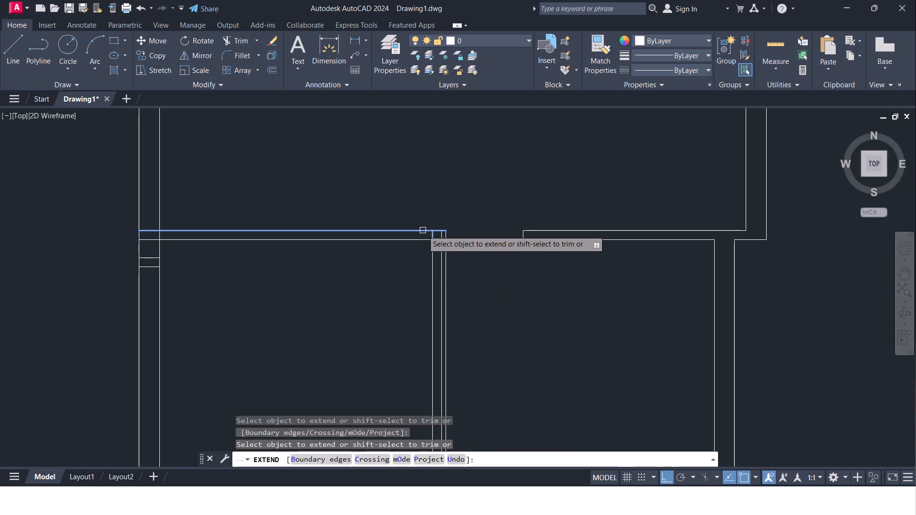
{"action": "key", "text": "Escape"}
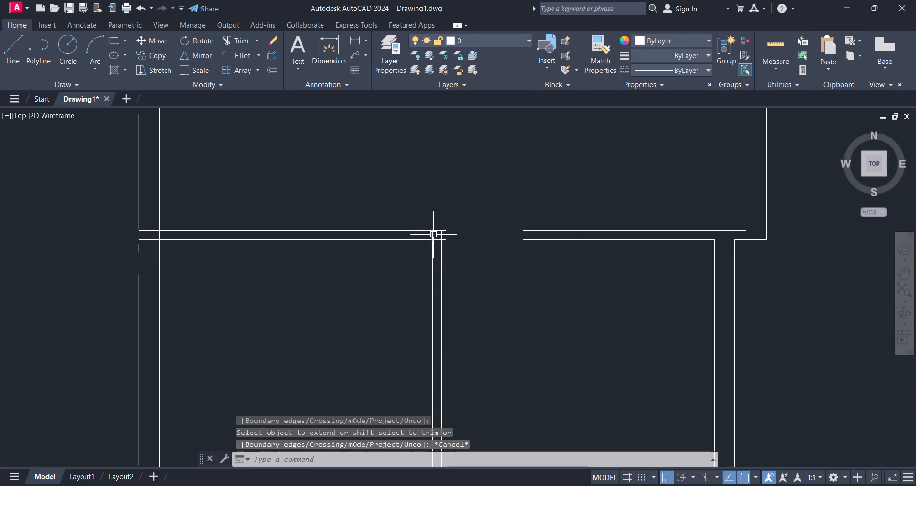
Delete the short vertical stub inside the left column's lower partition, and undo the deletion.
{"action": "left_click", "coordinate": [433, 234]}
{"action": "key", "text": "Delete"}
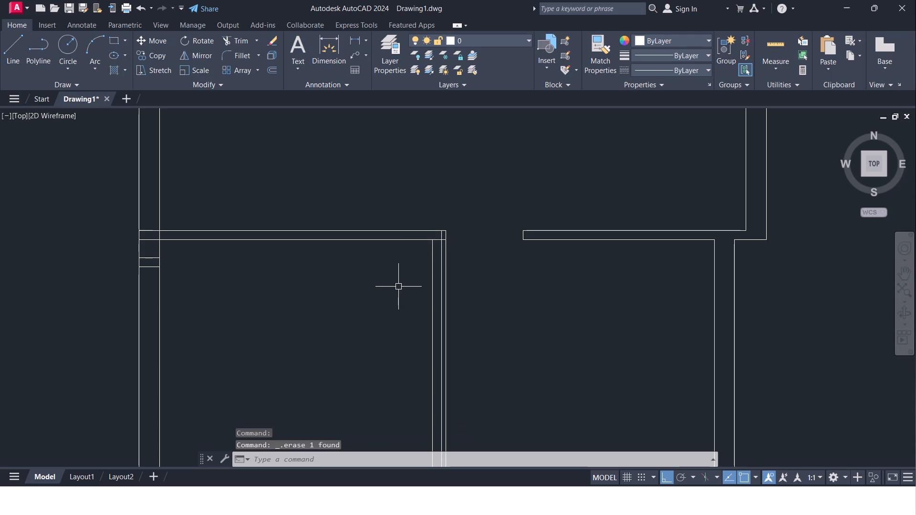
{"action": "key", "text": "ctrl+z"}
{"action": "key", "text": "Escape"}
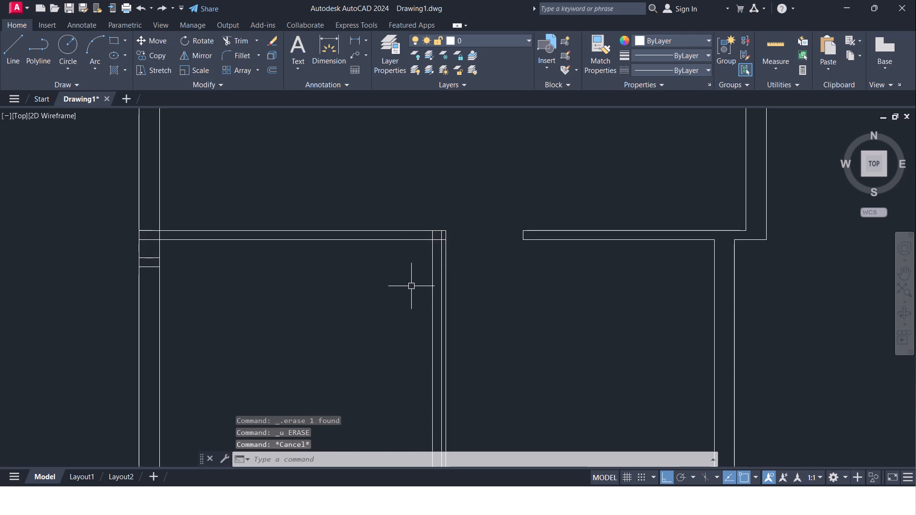
Trim the 2" offset line below the horizontal partition and the lines crossing its junction with the vertical partition, leaving a capped 2" end.
{"action": "type", "text": "TR"}
{"action": "key", "text": "Return"}
{"action": "key", "text": "Return"}
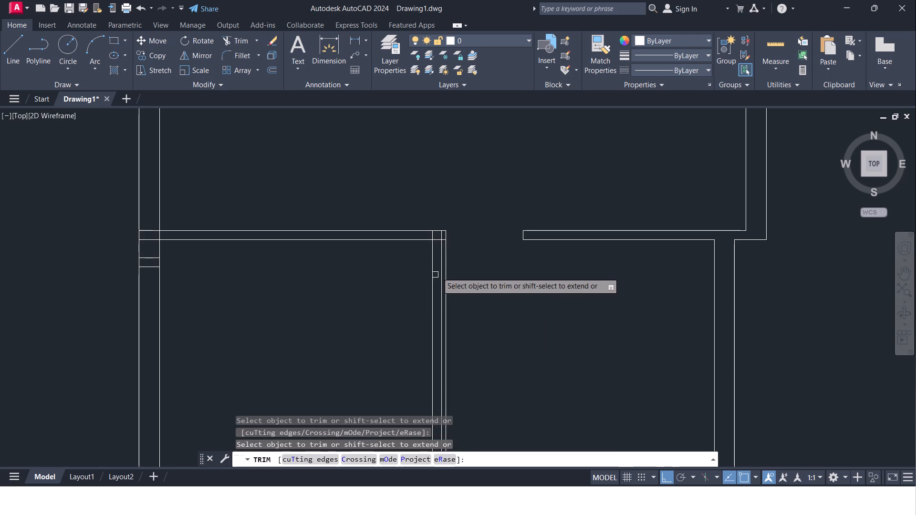
{"action": "left_click", "coordinate": [446, 264]}
{"action": "scroll", "coordinate": [437, 241], "scroll_direction": "up", "scroll_amount": 2}
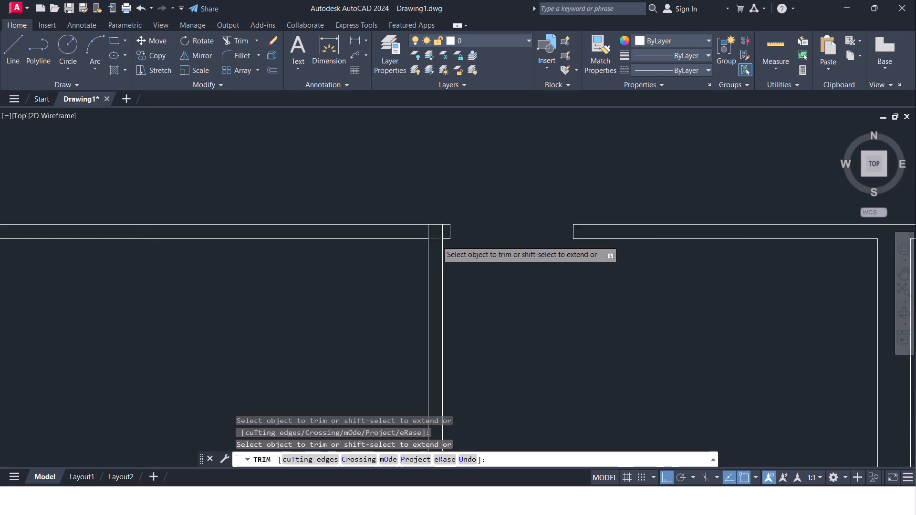
{"action": "left_click", "coordinate": [437, 241]}
{"action": "left_click", "coordinate": [423, 230]}
{"action": "left_click", "coordinate": [444, 225]}
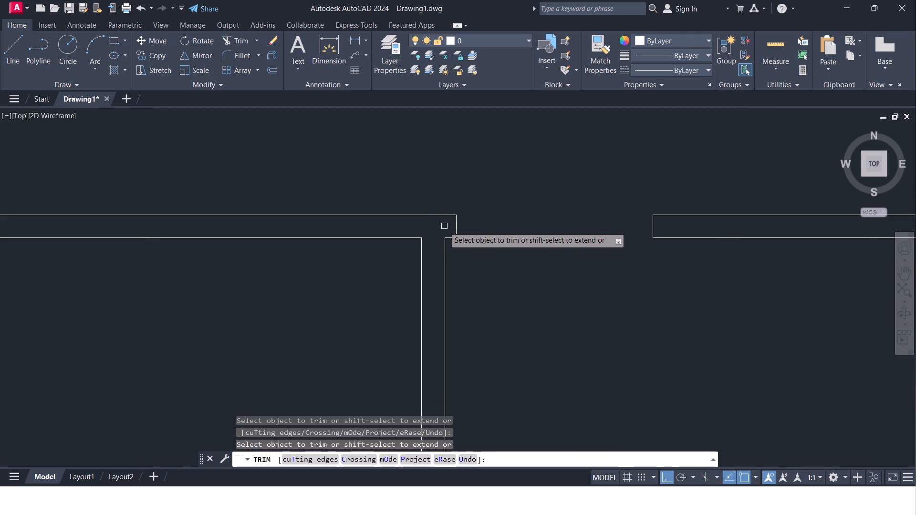
{"action": "scroll", "coordinate": [444, 227], "scroll_direction": "down", "scroll_amount": 2}
{"action": "scroll", "coordinate": [480, 249], "scroll_direction": "down", "scroll_amount": 2}
{"action": "middle_click_drag", "start_coordinate": [495, 266], "coordinate": [495, 268]}
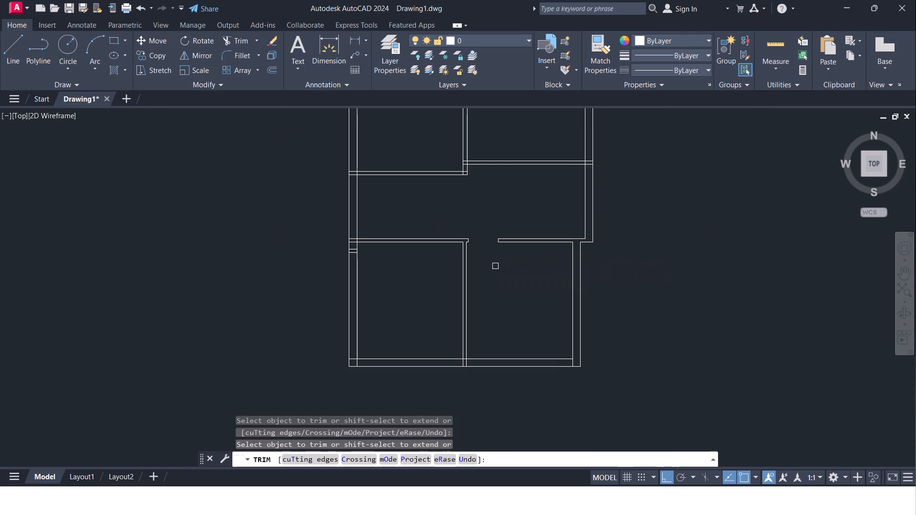
{"action": "middle_click_drag", "start_coordinate": [495, 268], "coordinate": [478, 285]}
{"action": "scroll", "coordinate": [490, 274], "scroll_direction": "up", "scroll_amount": 1}
{"action": "middle_click_drag", "start_coordinate": [490, 273], "coordinate": [465, 307]}
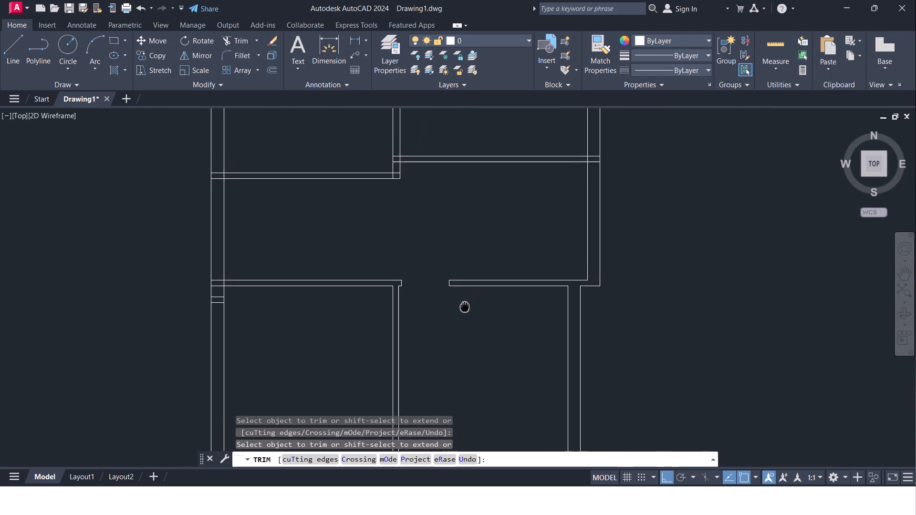
{"action": "middle_click_drag", "start_coordinate": [465, 307], "coordinate": [456, 311]}
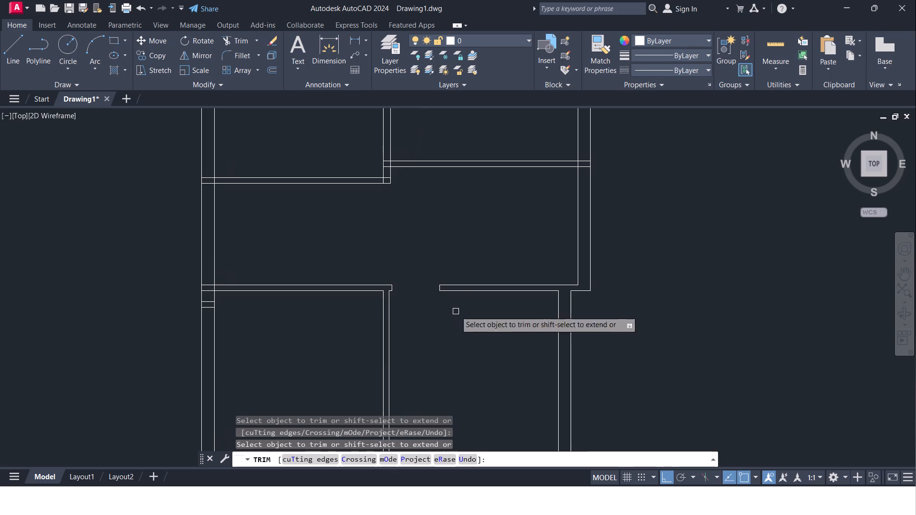
{"action": "middle_click_drag", "start_coordinate": [475, 256], "coordinate": [461, 275]}
{"action": "key", "text": "Escape"}
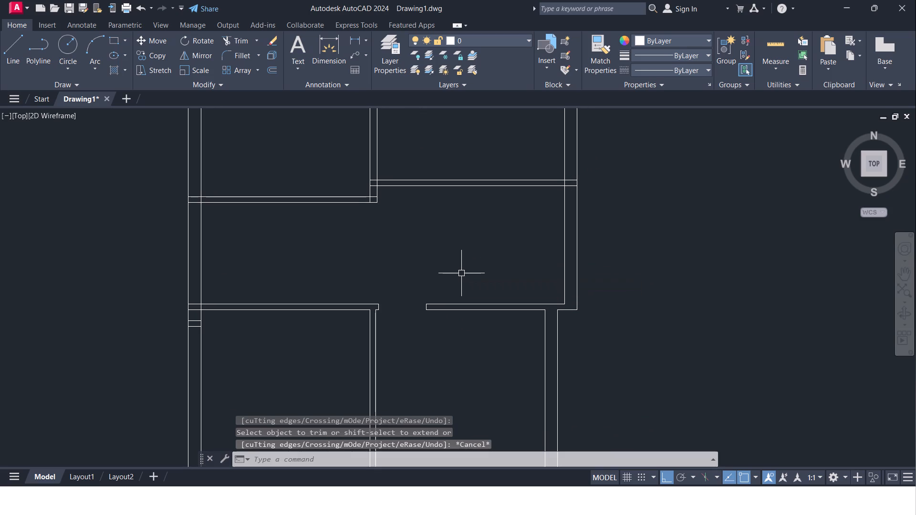
Offset the right exterior wall's inner line 8' inward, across the two right-hand rooms.
{"action": "key", "text": "o"}
{"action": "key", "text": "Return"}
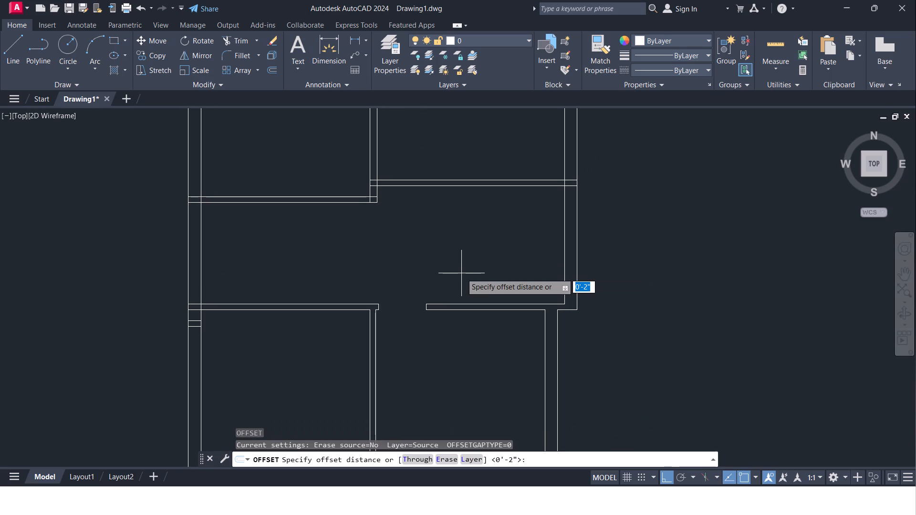
{"action": "type", "text": "8'"}
{"action": "key", "text": "Return"}
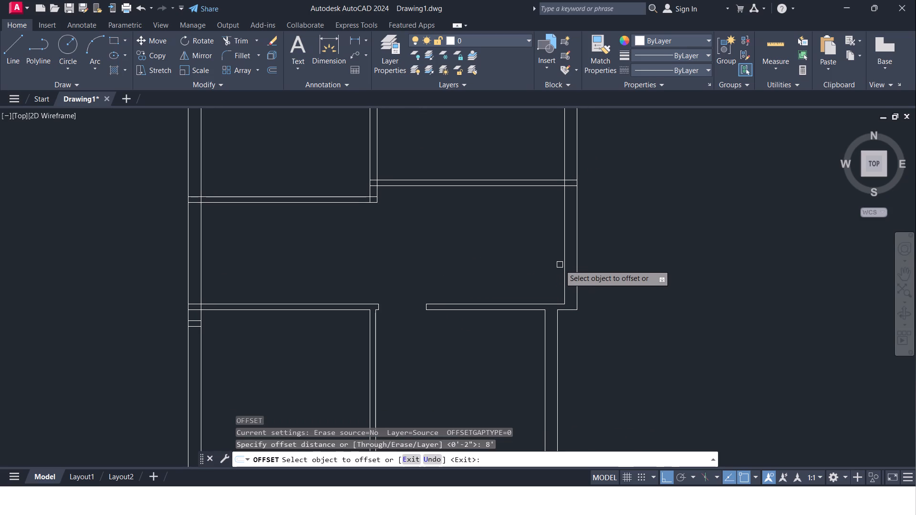
{"action": "left_click", "coordinate": [562, 266]}
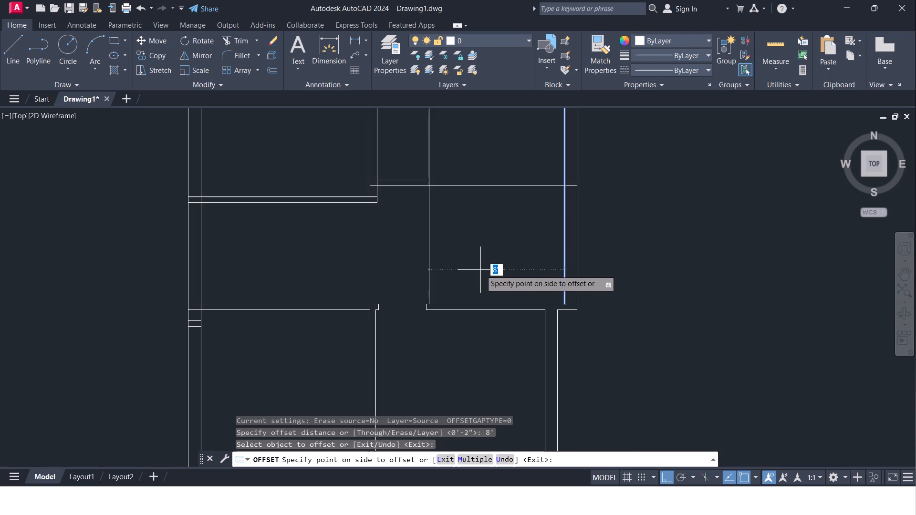
{"action": "left_click", "coordinate": [468, 270]}
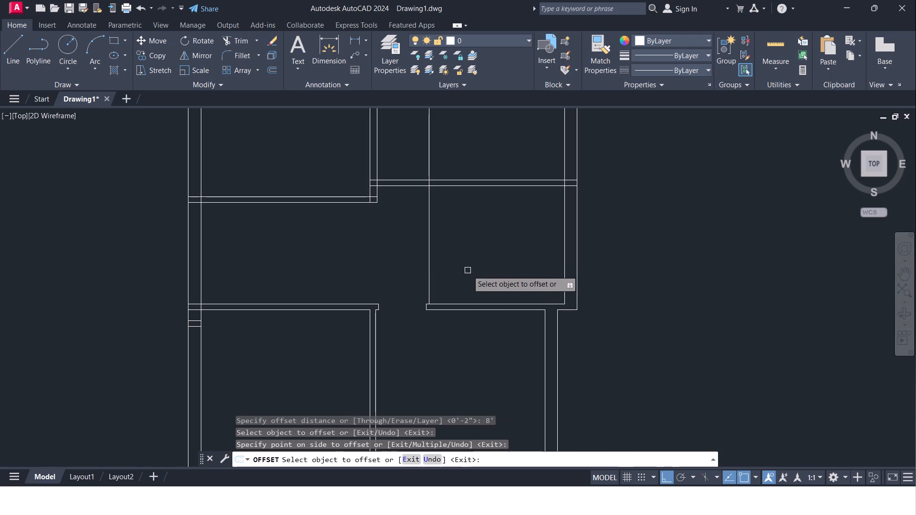
{"action": "key", "text": "Return"}
Offset the new vertical line 4" toward the gap to form the partition's second line.
{"action": "key", "text": "Return"}
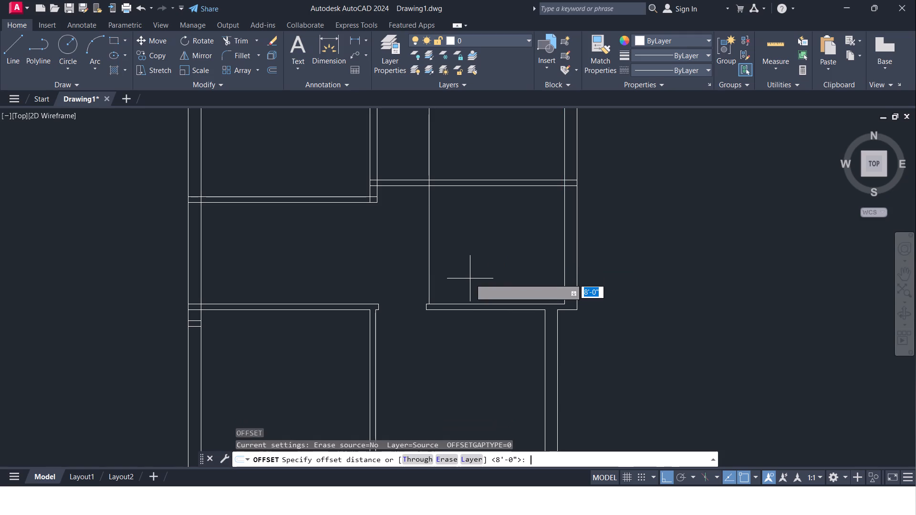
{"action": "type", "text": "4\""}
{"action": "key", "text": "Return"}
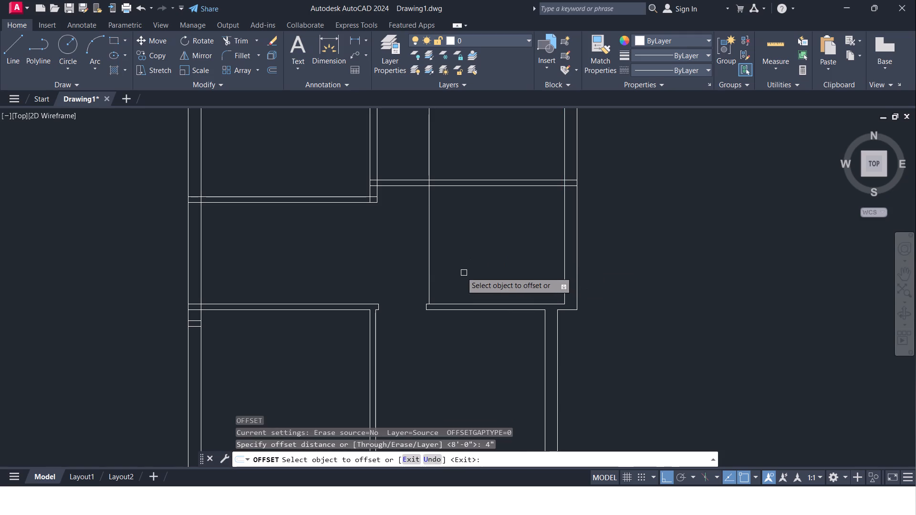
{"action": "left_click", "coordinate": [431, 271]}
{"action": "left_click", "coordinate": [409, 271]}
{"action": "middle_click_drag", "start_coordinate": [411, 272], "coordinate": [411, 257]}
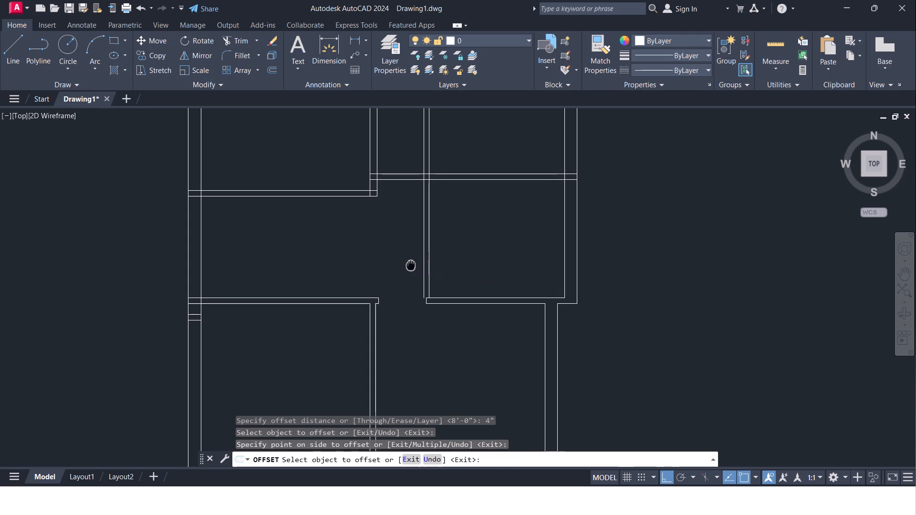
{"action": "middle_click_drag", "start_coordinate": [411, 257], "coordinate": [411, 239]}
{"action": "key", "text": "Escape"}
Stretch the lower end of the new partition's left line about 1' down, past the horizontal partition.
{"action": "scroll", "coordinate": [423, 287], "scroll_direction": "up", "scroll_amount": 2}
{"action": "key", "text": "Escape"}
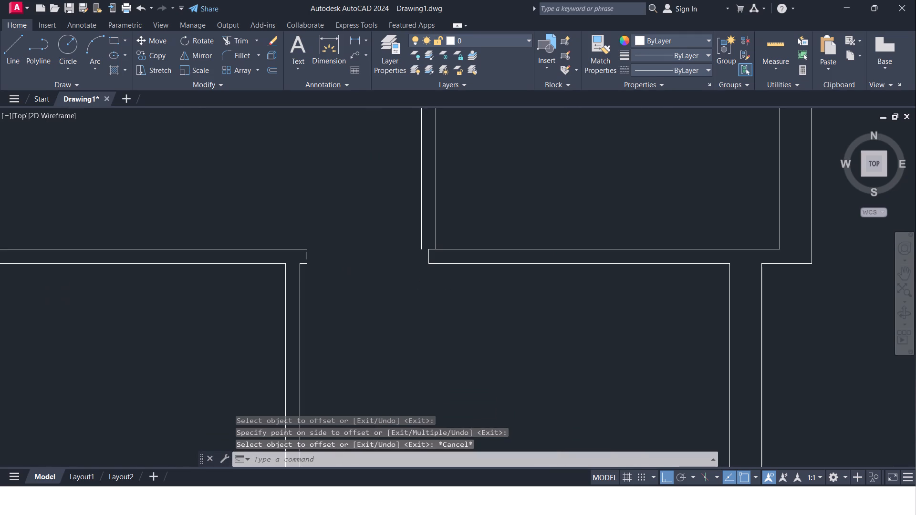
{"action": "left_click", "coordinate": [421, 239]}
{"action": "left_click", "coordinate": [420, 250]}
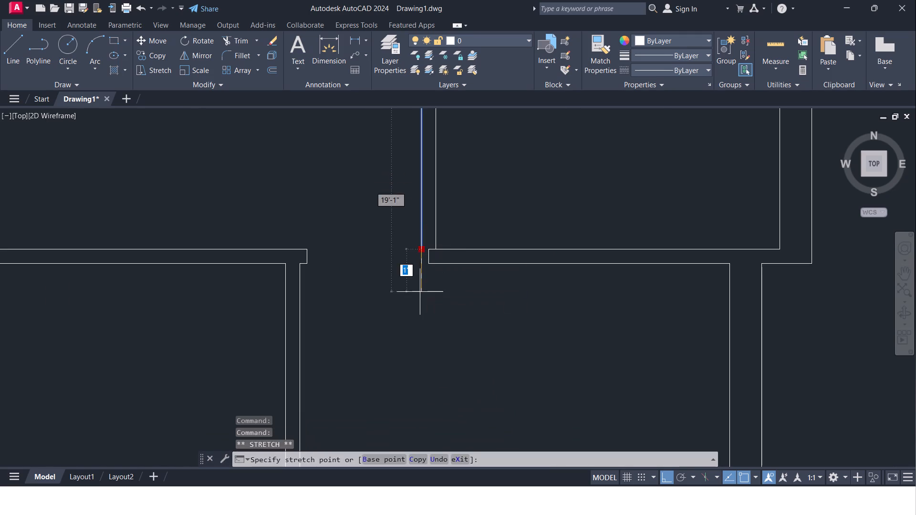
{"action": "left_click", "coordinate": [420, 292]}
{"action": "key", "text": "Escape"}
Extend both lines of the right-hand horizontal partition to the new vertical partition's left line.
{"action": "key", "text": "e"}
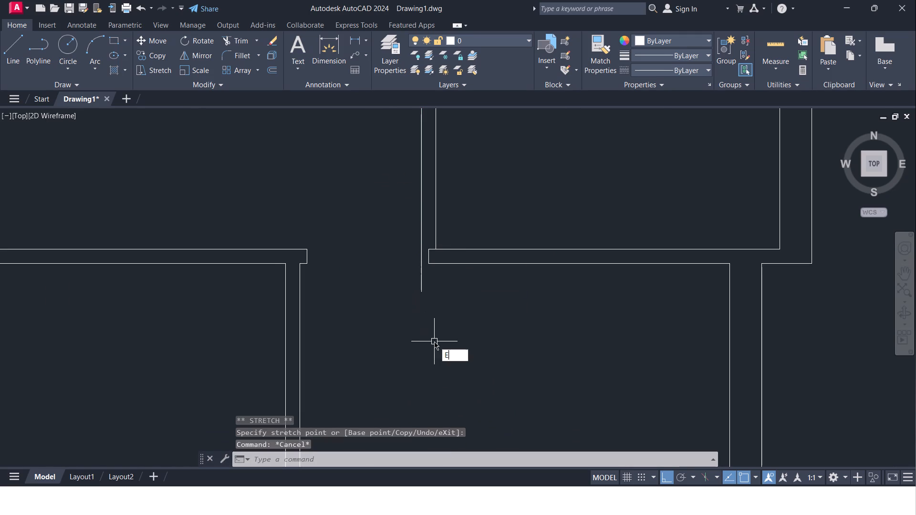
{"action": "key", "text": "x"}
{"action": "left_click", "coordinate": [506, 364]}
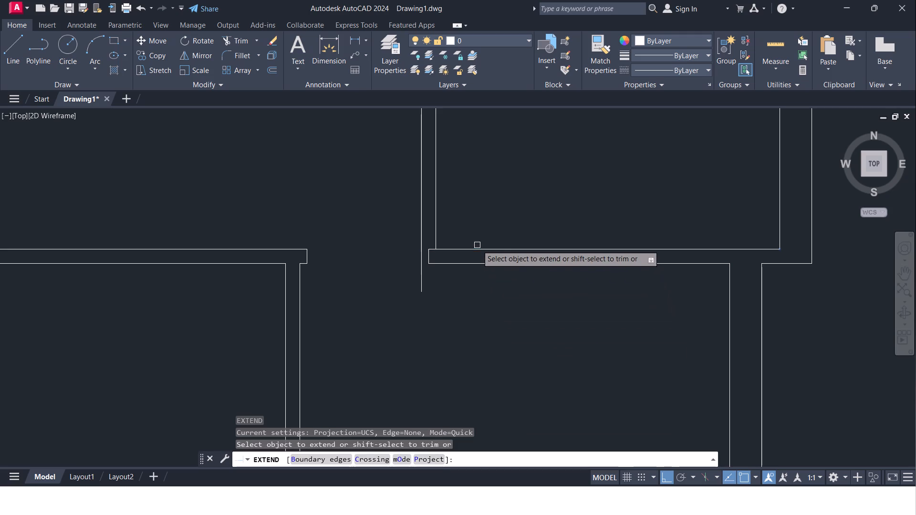
{"action": "left_click", "coordinate": [477, 245]}
{"action": "left_click", "coordinate": [476, 250]}
{"action": "left_click", "coordinate": [472, 266]}
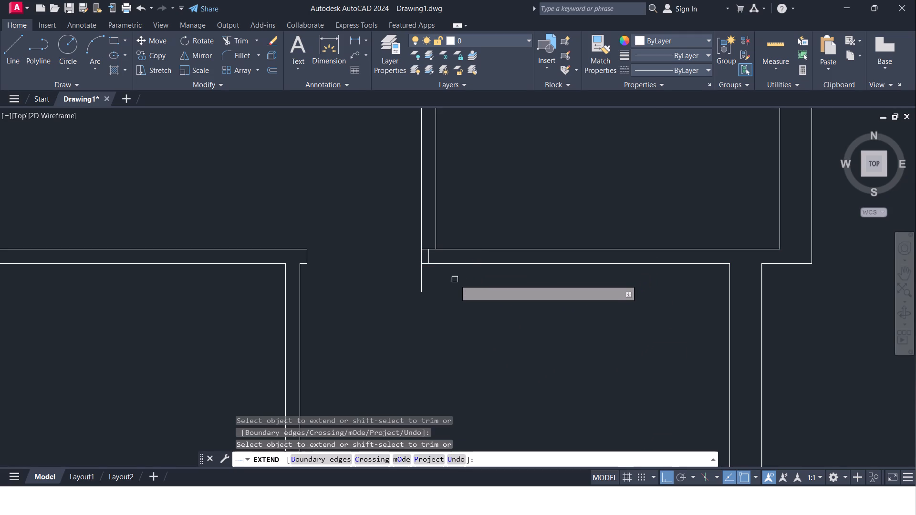
{"action": "middle_click_drag", "start_coordinate": [454, 280], "coordinate": [453, 288]}
{"action": "key", "text": "Escape"}
Trim the vertical line's overhang below the horizontal partition and remove the old end cap inside the corner.
{"action": "key", "text": "t"}
{"action": "key", "text": "r"}
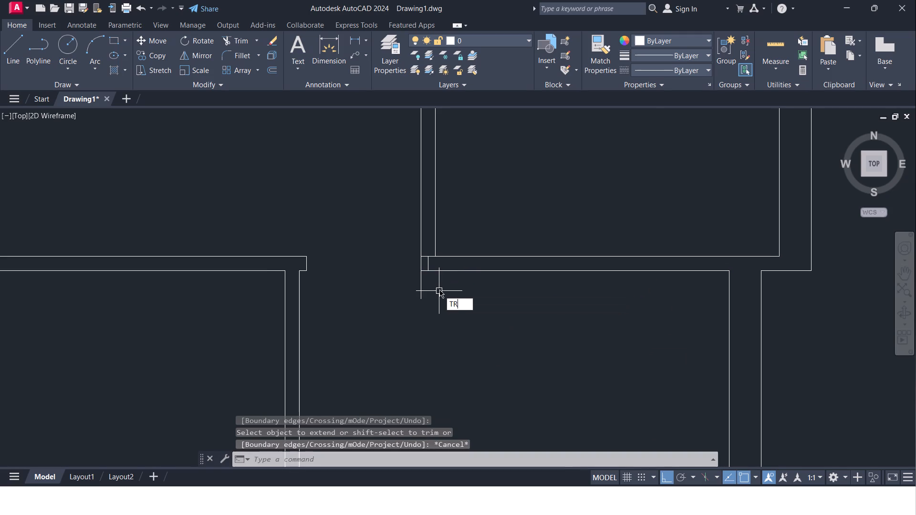
{"action": "left_click", "coordinate": [458, 315]}
{"action": "left_click", "coordinate": [419, 286]}
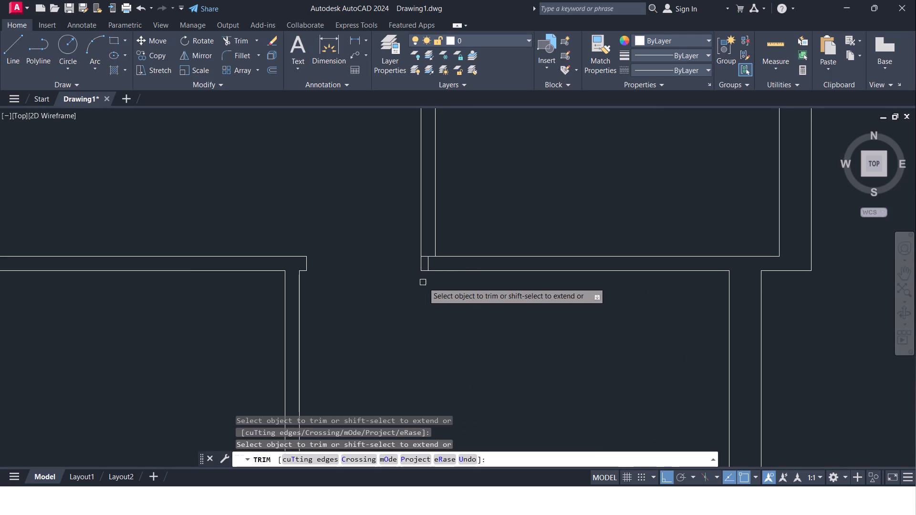
{"action": "scroll", "coordinate": [426, 278], "scroll_direction": "up", "scroll_amount": 2}
{"action": "left_click", "coordinate": [427, 245]}
{"action": "key", "text": "Escape"}
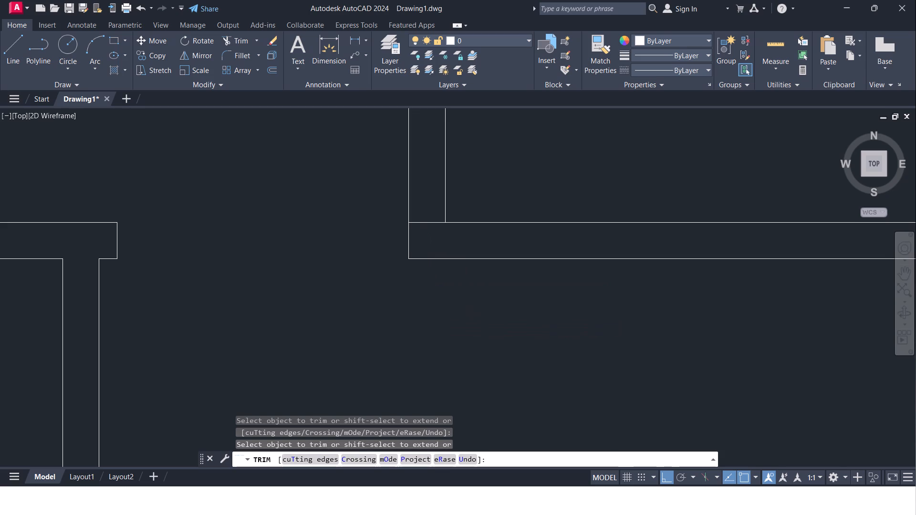
Extend the new vertical partition's right line down to the horizontal partition's lower line.
{"action": "type", "text": "EX"}
{"action": "left_click", "coordinate": [502, 343]}
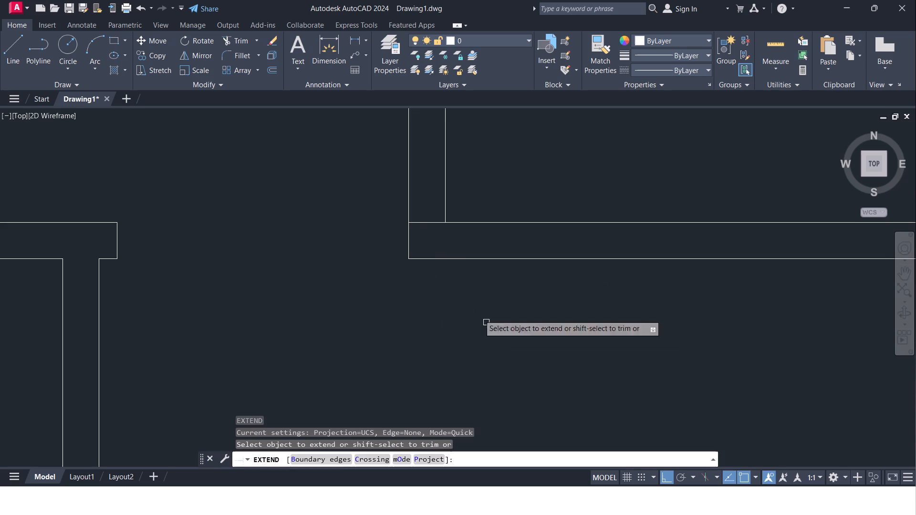
{"action": "left_click", "coordinate": [443, 207]}
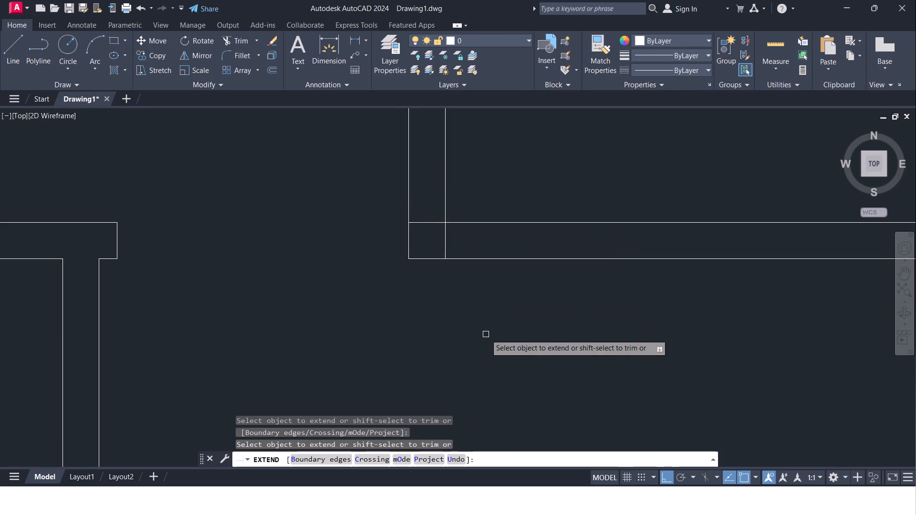
{"action": "middle_click_drag", "start_coordinate": [486, 334], "coordinate": [479, 350]}
{"action": "scroll", "coordinate": [479, 350], "scroll_direction": "down", "scroll_amount": 2}
{"action": "middle_click_drag", "start_coordinate": [473, 337], "coordinate": [470, 349]}
{"action": "key", "text": "Escape"}
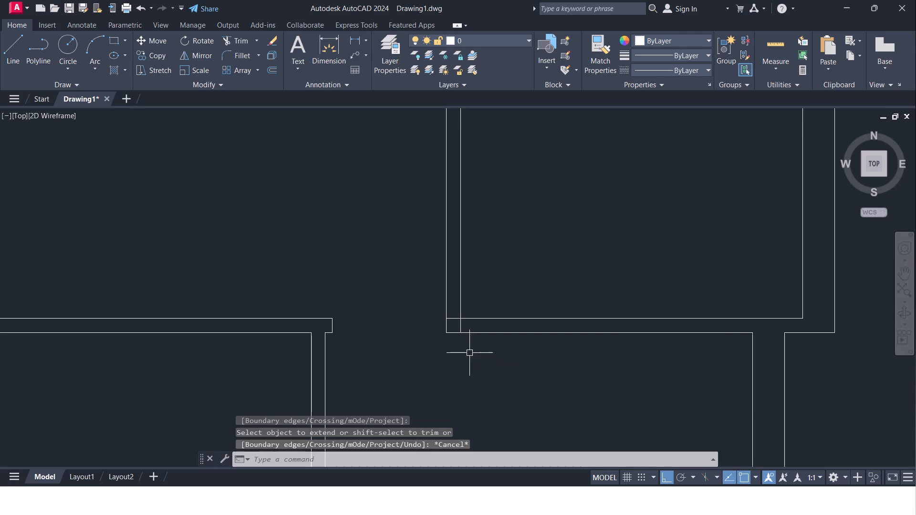
Offset the upper line of the right-hand room's bottom partition 2" upward into the room.
{"action": "key", "text": "o"}
{"action": "key", "text": "Return"}
{"action": "key", "text": "2"}
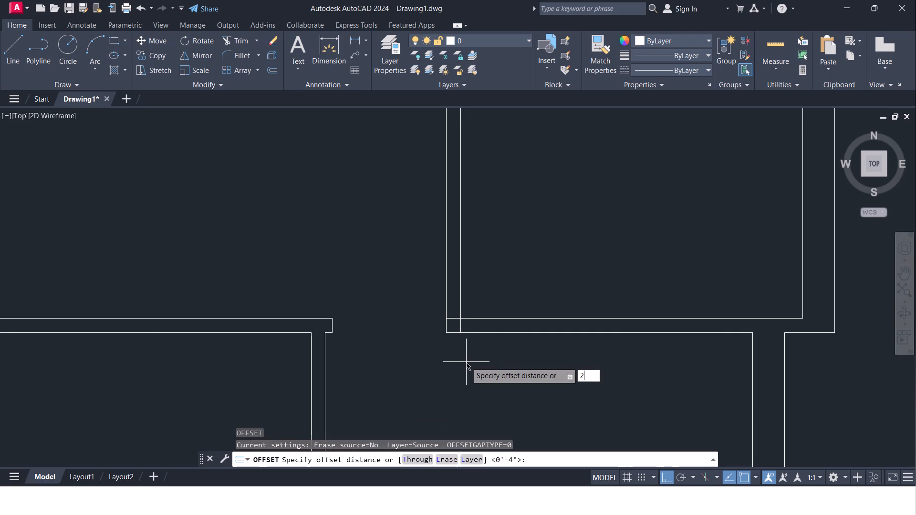
{"action": "key", "text": "shift+quotedbl"}
{"action": "key", "text": "Return"}
{"action": "left_click", "coordinate": [484, 320]}
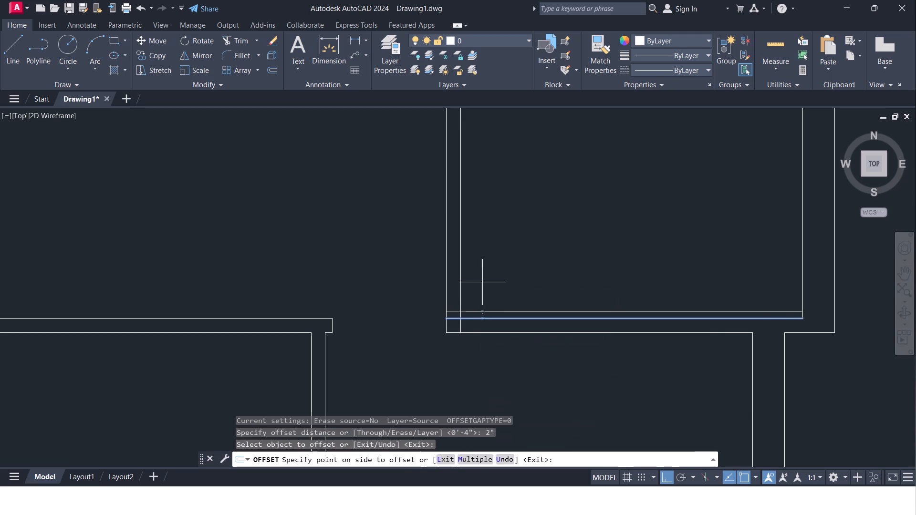
{"action": "left_click", "coordinate": [482, 282]}
{"action": "middle_click_drag", "start_coordinate": [482, 282], "coordinate": [486, 314]}
{"action": "scroll", "coordinate": [486, 314], "scroll_direction": "down", "scroll_amount": 2}
{"action": "middle_click_drag", "start_coordinate": [503, 260], "coordinate": [497, 340]}
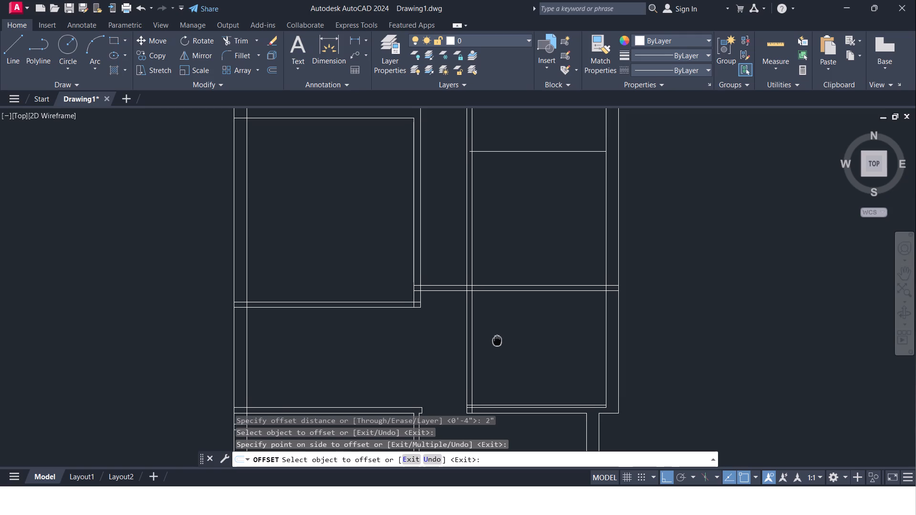
{"action": "middle_click_drag", "start_coordinate": [497, 340], "coordinate": [497, 352]}
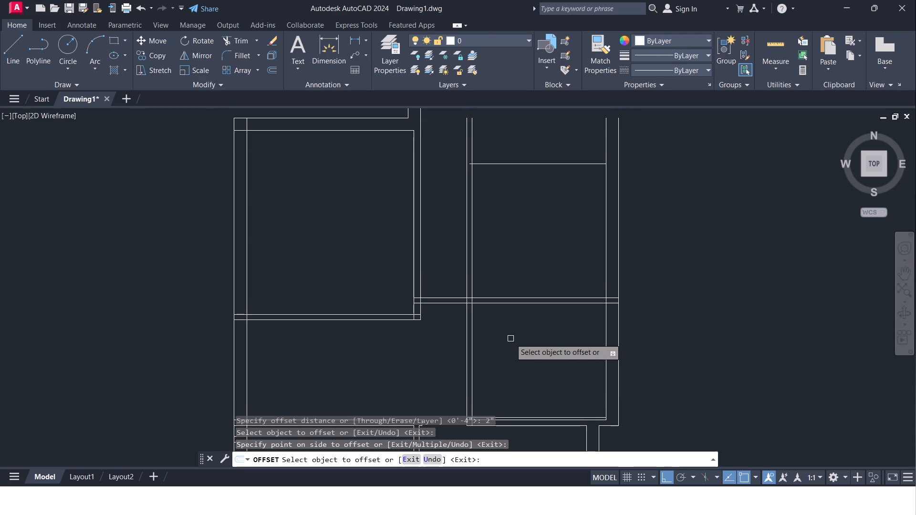
{"action": "middle_click_drag", "start_coordinate": [510, 339], "coordinate": [488, 326]}
{"action": "key", "text": "Escape"}
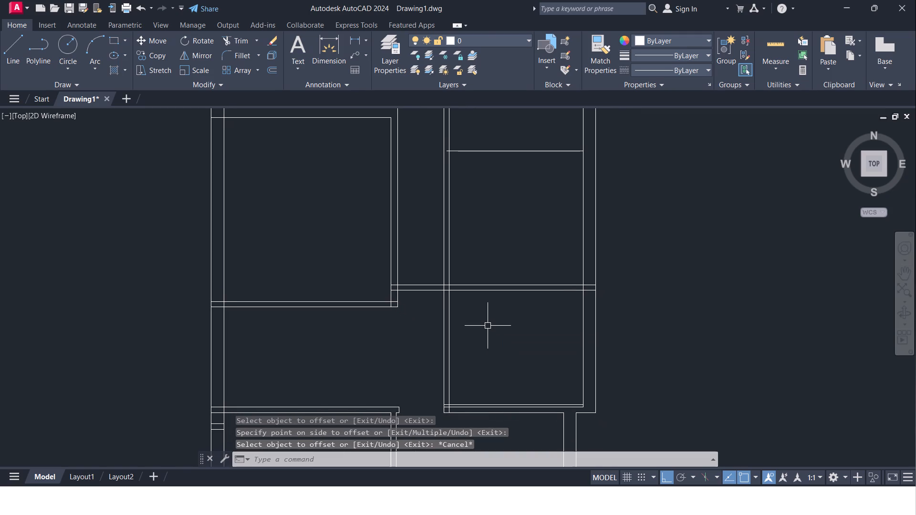
Offset the single horizontal line at the top of the upper right room 4" upward to form a partition.
{"action": "middle_click_drag", "start_coordinate": [488, 326], "coordinate": [488, 375]}
{"action": "key", "text": "o"}
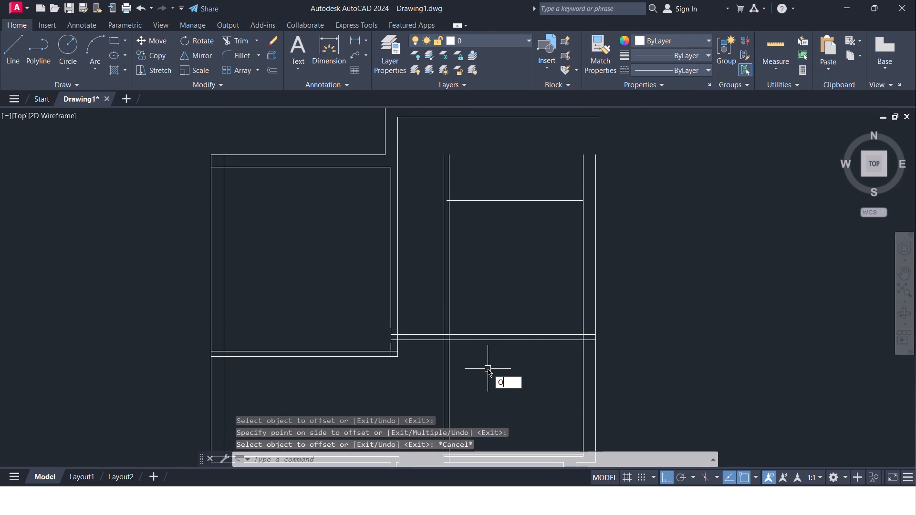
{"action": "key", "text": "Return"}
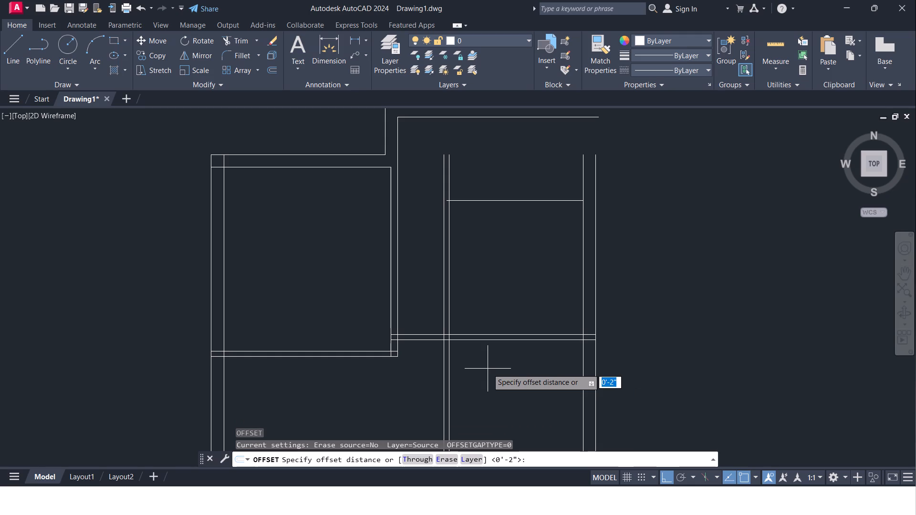
{"action": "key", "text": "4"}
{"action": "key", "text": "shift+quotedbl"}
{"action": "key", "text": "Return"}
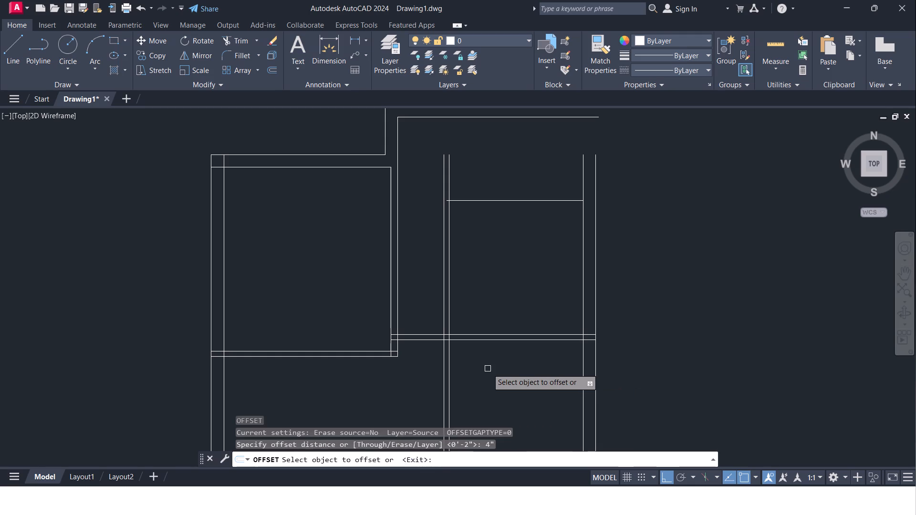
{"action": "left_click", "coordinate": [525, 200]}
{"action": "left_click", "coordinate": [531, 175]}
{"action": "key", "text": "Escape"}
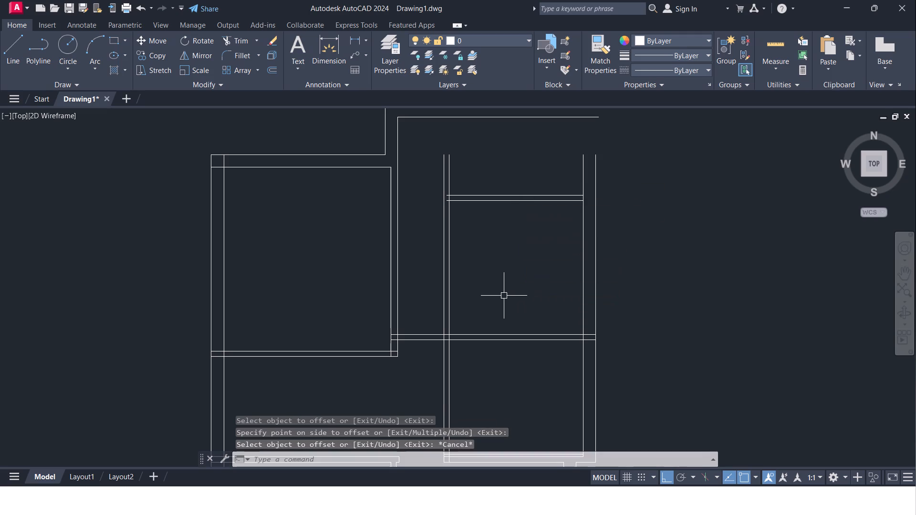
Extend both lines of the new top partition to the vertical partition's left line and the exterior wall's outer line.
{"action": "key", "text": "e"}
{"action": "key", "text": "x"}
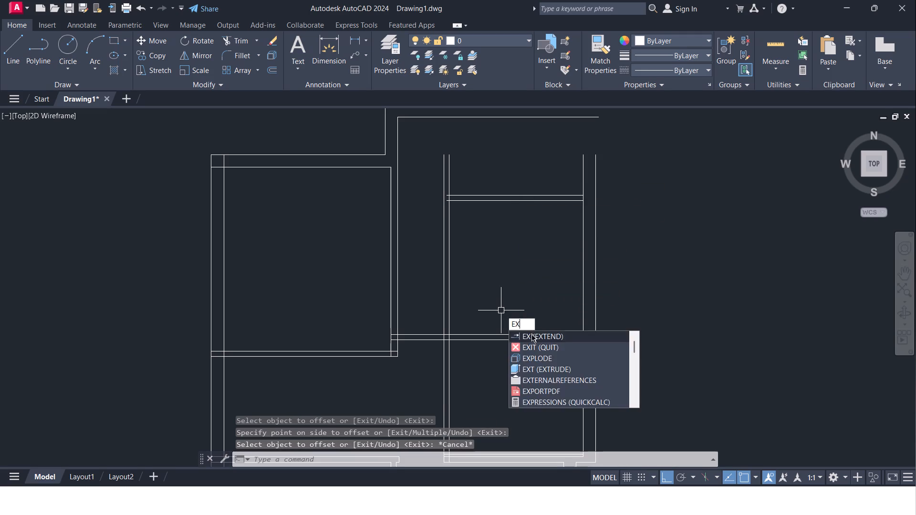
{"action": "left_click", "coordinate": [531, 334]}
{"action": "left_click", "coordinate": [468, 194]}
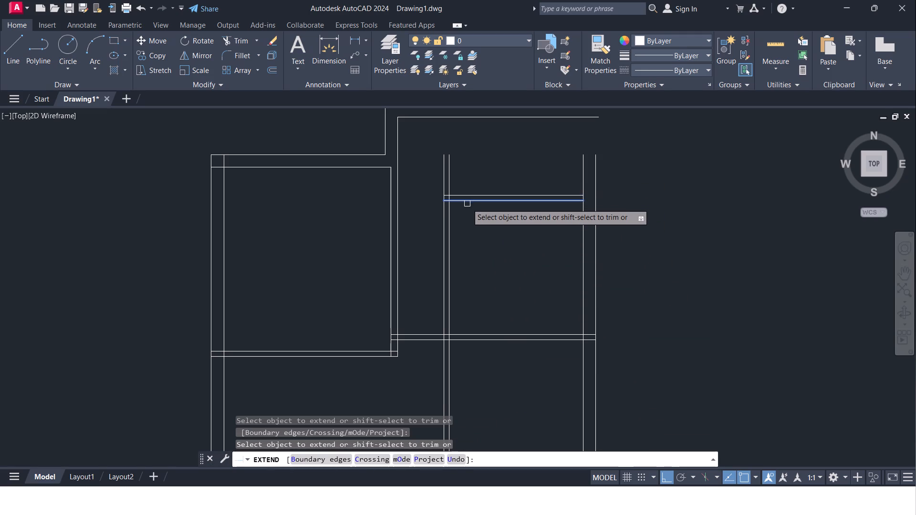
{"action": "left_click", "coordinate": [467, 204]}
{"action": "left_click", "coordinate": [522, 201]}
{"action": "left_click", "coordinate": [527, 193]}
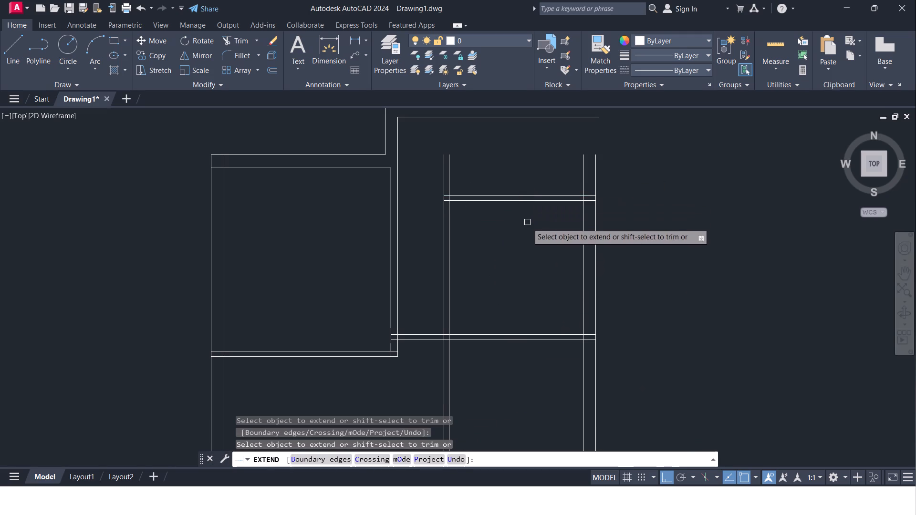
{"action": "middle_click_drag", "start_coordinate": [527, 223], "coordinate": [519, 274]}
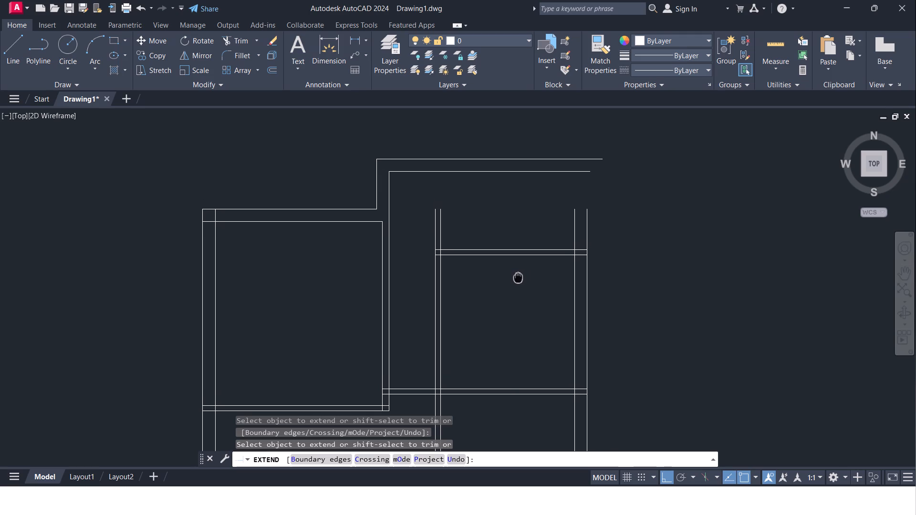
{"action": "middle_click_drag", "start_coordinate": [519, 274], "coordinate": [530, 209]}
{"action": "scroll", "coordinate": [530, 209], "scroll_direction": "down", "scroll_amount": 2}
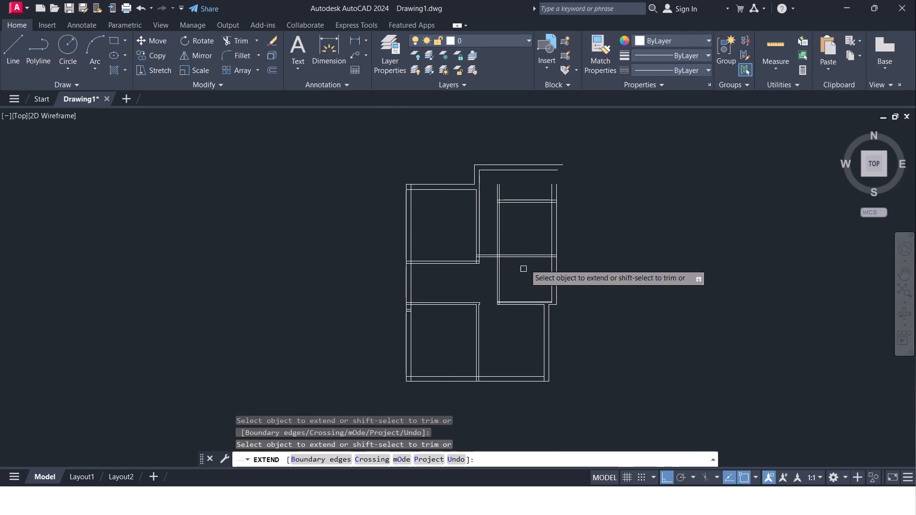
{"action": "middle_click_drag", "start_coordinate": [529, 217], "coordinate": [520, 291]}
{"action": "scroll", "coordinate": [514, 270], "scroll_direction": "up", "scroll_amount": 2}
{"action": "middle_click_drag", "start_coordinate": [514, 268], "coordinate": [515, 248]}
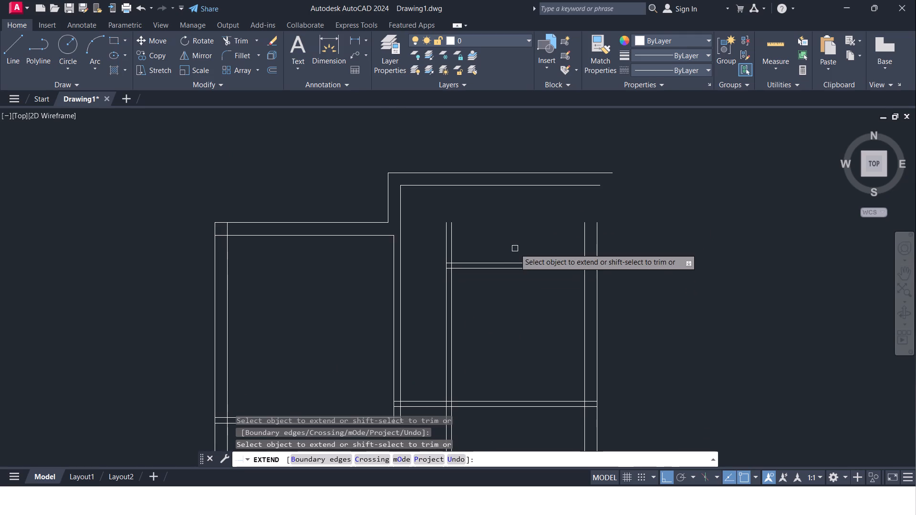
{"action": "key", "text": "Escape"}
Trim the vertical partition and right-hand exterior wall lines that project above the upper right room's top partition.
{"action": "type", "text": "TR"}
{"action": "left_click", "coordinate": [528, 267]}
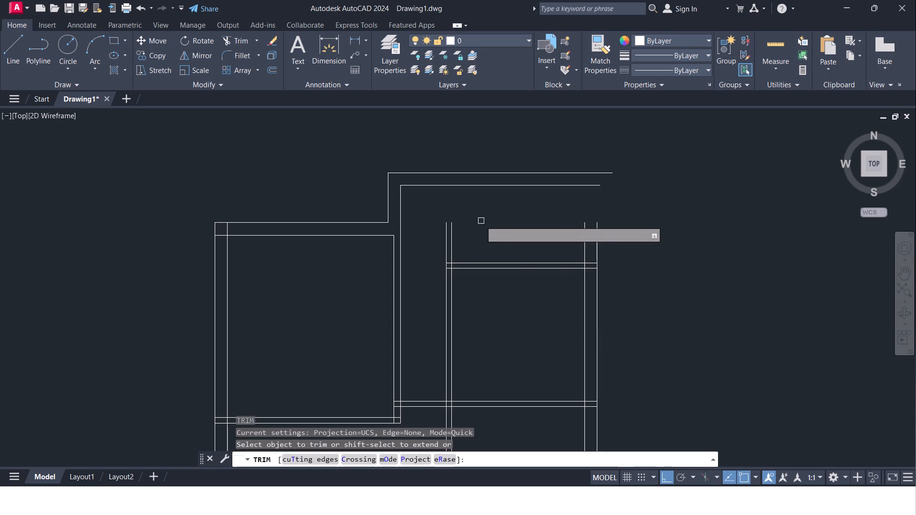
{"action": "left_click_drag", "start_coordinate": [436, 224], "coordinate": [461, 250]}
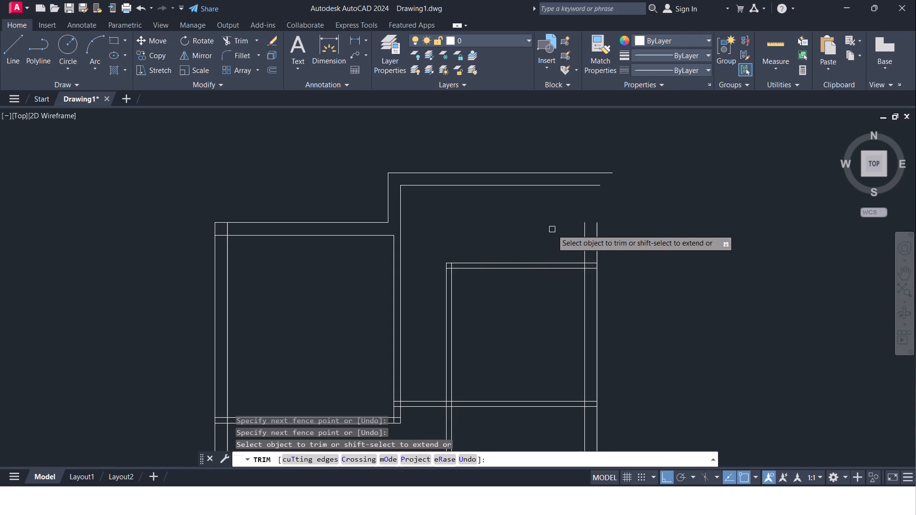
{"action": "left_click_drag", "start_coordinate": [552, 229], "coordinate": [559, 234]}
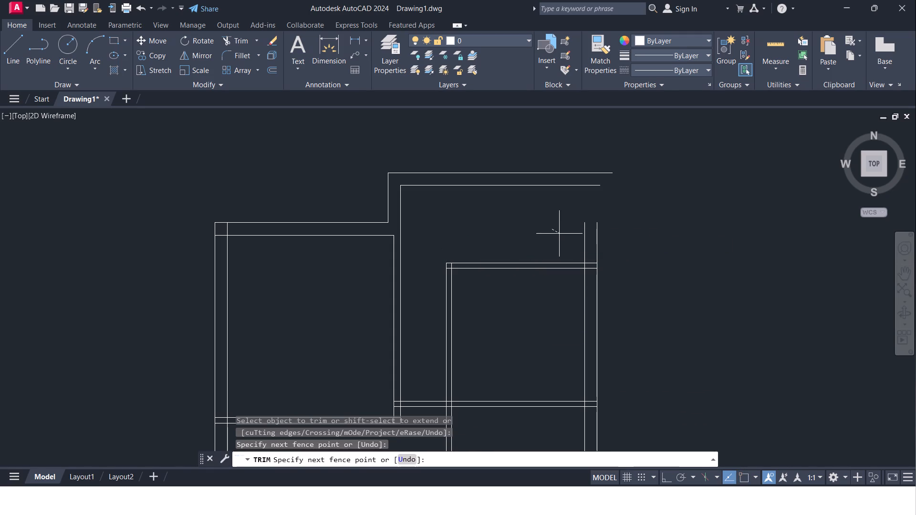
{"action": "left_click_drag", "start_coordinate": [559, 234], "coordinate": [607, 256]}
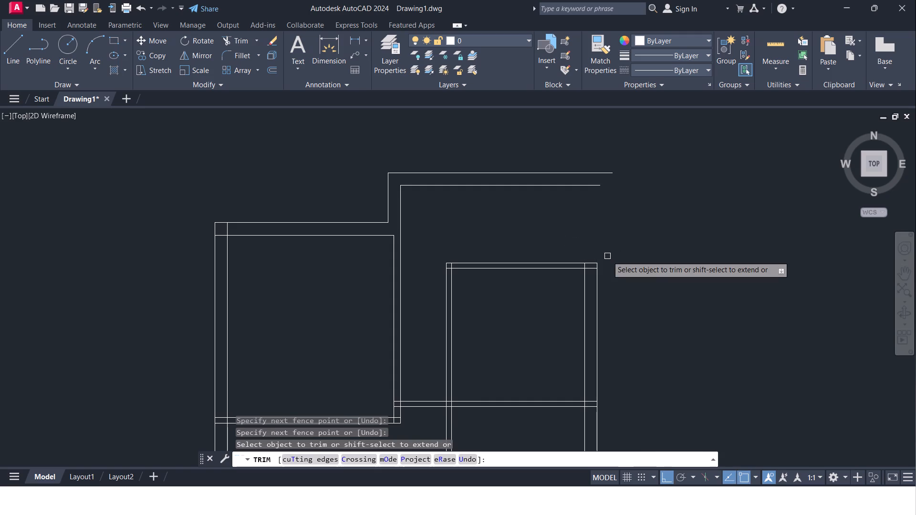
{"action": "middle_click_drag", "start_coordinate": [604, 254], "coordinate": [577, 232]}
{"action": "key", "text": "Escape"}
Offset the upper line of the upper right room's top partition 11' upward.
{"action": "middle_click_drag", "start_coordinate": [503, 281], "coordinate": [503, 299]}
{"action": "key", "text": "o"}
{"action": "key", "text": "Return"}
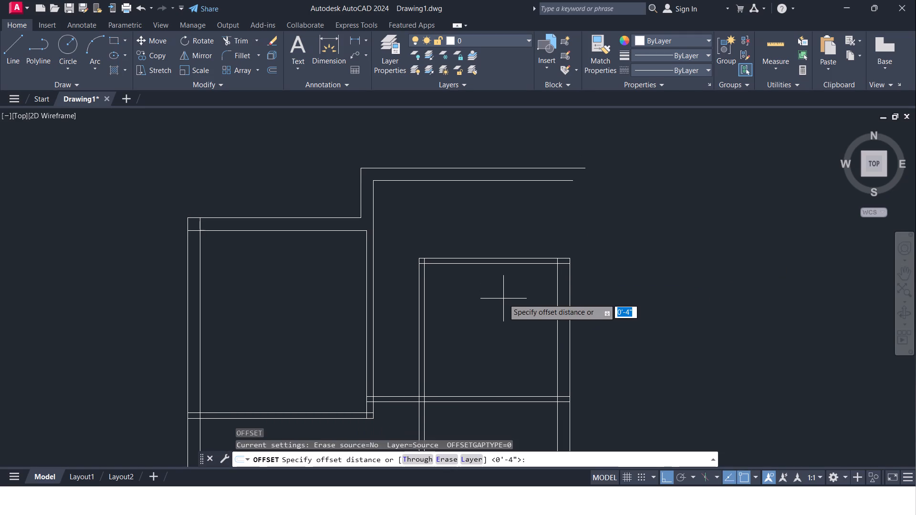
{"action": "type", "text": "11'"}
{"action": "key", "text": "Return"}
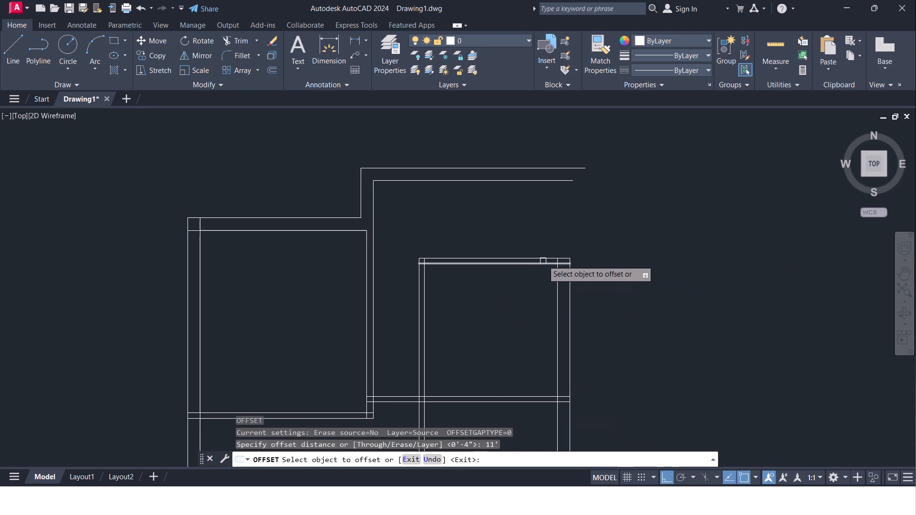
{"action": "left_click", "coordinate": [543, 259]}
{"action": "middle_click_drag", "start_coordinate": [525, 195], "coordinate": [520, 278]}
{"action": "left_click", "coordinate": [522, 222]}
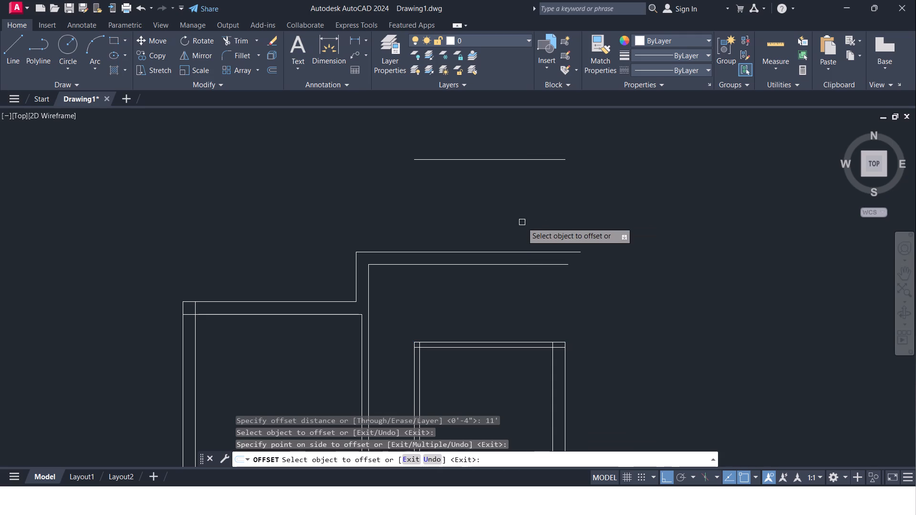
{"action": "key", "text": "Return"}
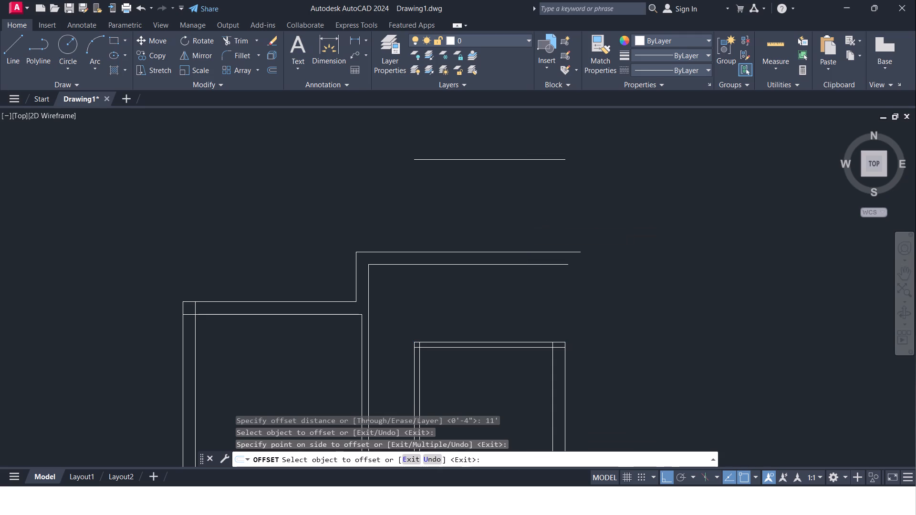
Offset the new topmost horizontal line 9" upward to form the top exterior wall.
{"action": "key", "text": "Return"}
{"action": "key", "text": "9"}
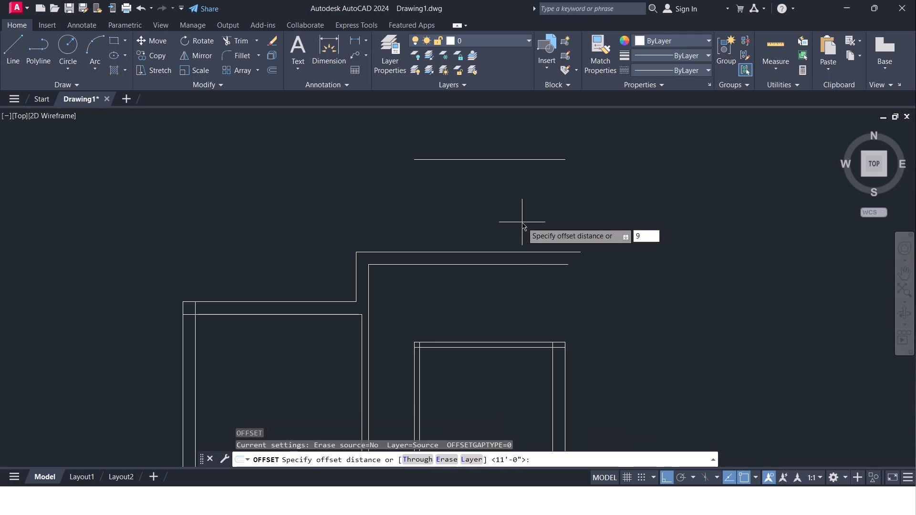
{"action": "key", "text": "shift+quotedbl"}
{"action": "key", "text": "Return"}
{"action": "left_click", "coordinate": [558, 161]}
{"action": "left_click", "coordinate": [554, 136]}
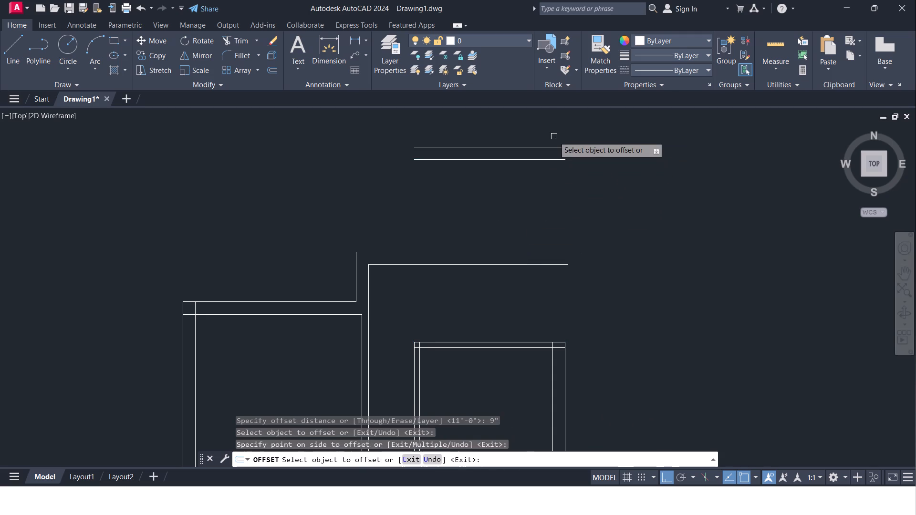
{"action": "middle_click_drag", "start_coordinate": [559, 194], "coordinate": [554, 174]}
{"action": "key", "text": "Escape"}
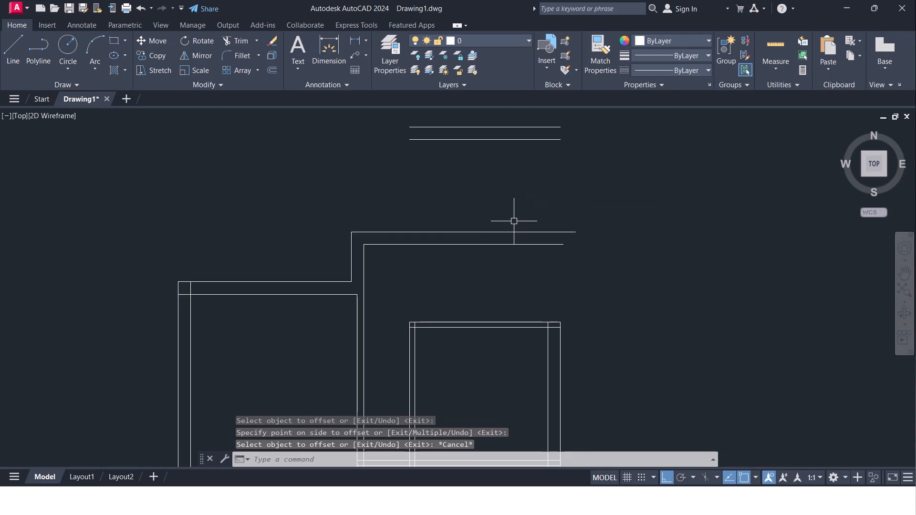
Erase the two old horizontal wall lines running between the new top wall and the upper right room.
{"action": "middle_click_drag", "start_coordinate": [514, 220], "coordinate": [511, 237]}
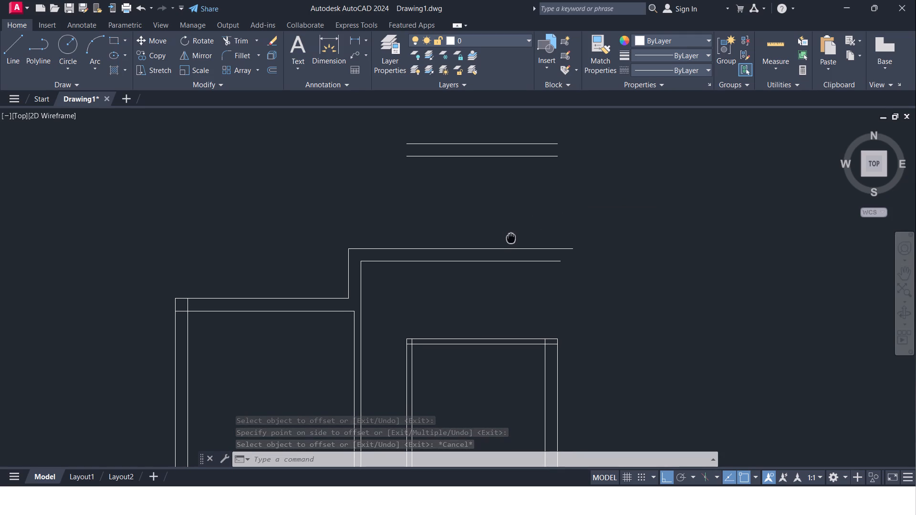
{"action": "middle_click_drag", "start_coordinate": [511, 237], "coordinate": [510, 239]}
{"action": "key", "text": "Escape"}
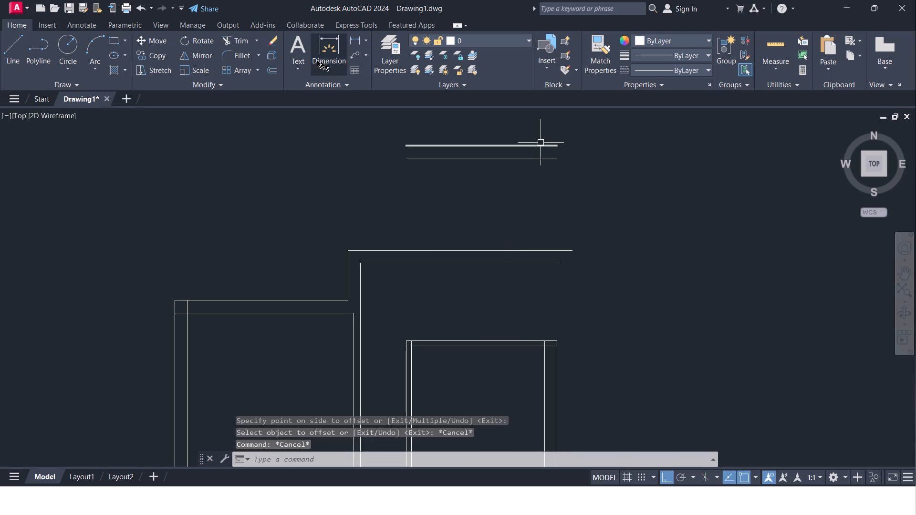
{"action": "left_click", "coordinate": [469, 251]}
{"action": "left_click", "coordinate": [469, 263]}
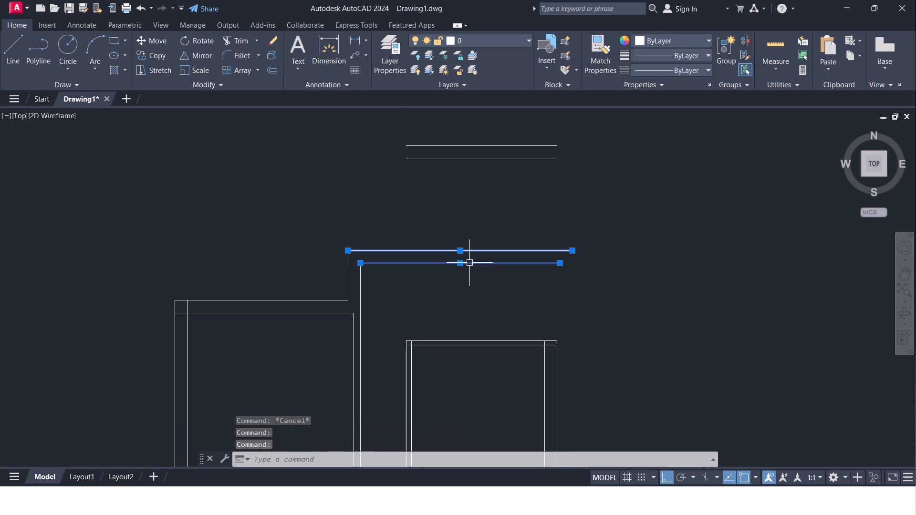
{"action": "key", "text": "Delete"}
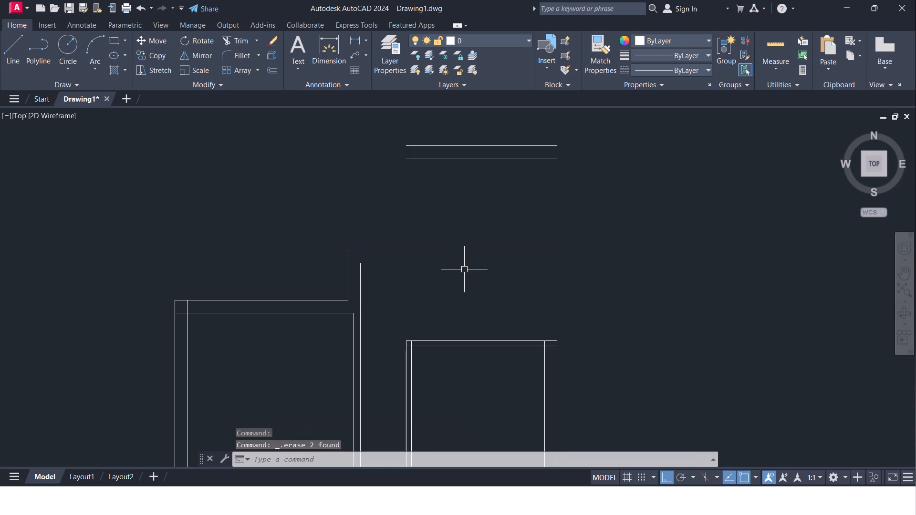
{"action": "key", "text": "Escape"}
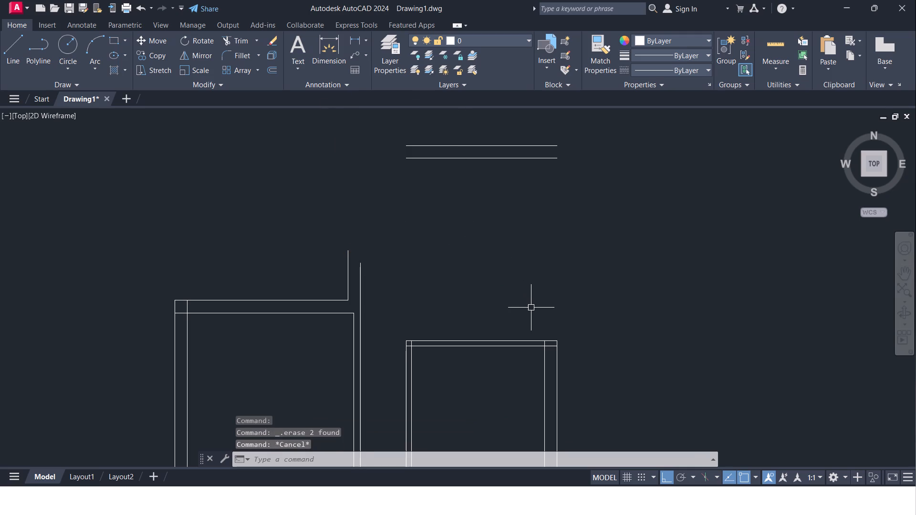
Extend both right-hand exterior wall lines up to the new top wall's upper line.
{"action": "key", "text": "r"}
{"action": "key", "text": "BackSpace"}
{"action": "key", "text": "Escape"}
{"action": "type", "text": "EX"}
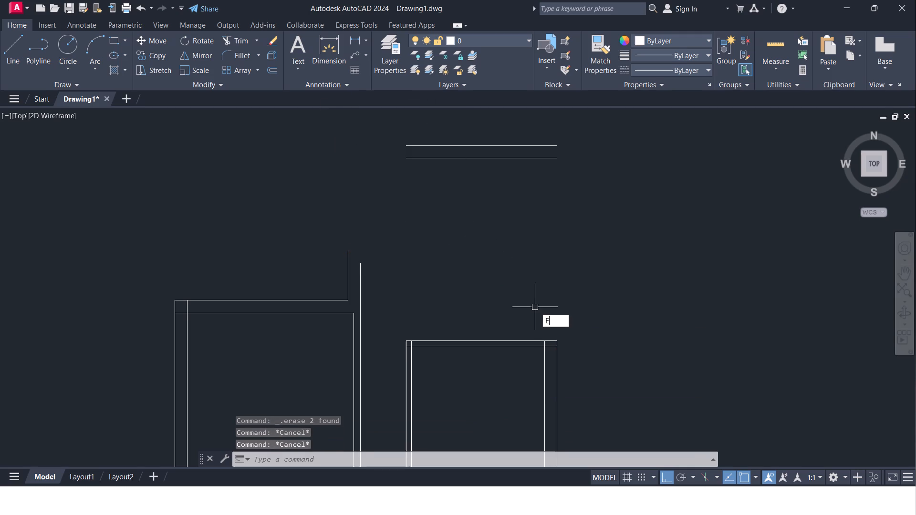
{"action": "left_click", "coordinate": [562, 332]}
{"action": "left_click", "coordinate": [555, 366]}
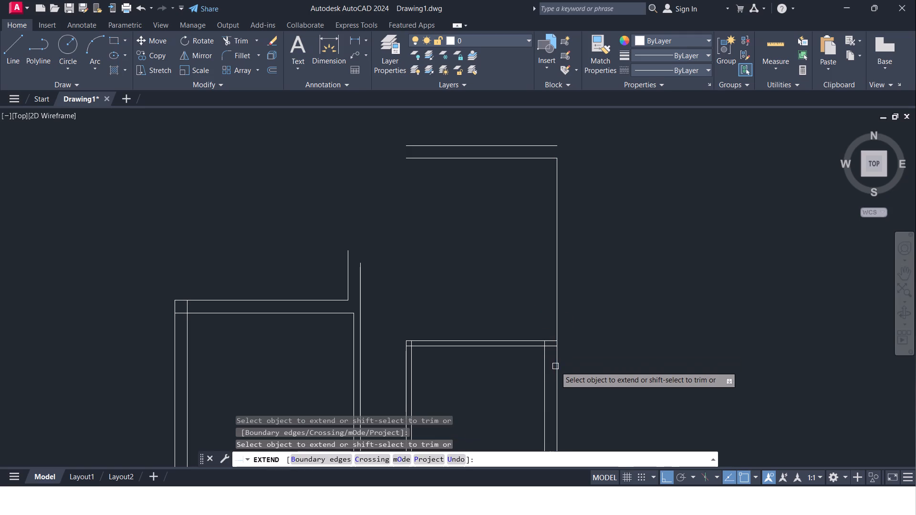
{"action": "left_click", "coordinate": [555, 366]}
{"action": "left_click", "coordinate": [543, 385]}
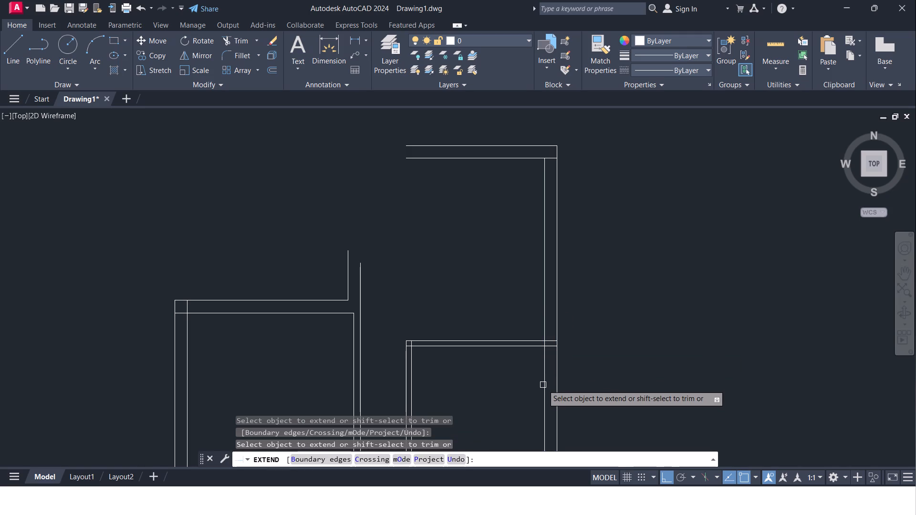
{"action": "left_click", "coordinate": [543, 385]}
{"action": "left_click", "coordinate": [543, 372]}
{"action": "key", "text": "Escape"}
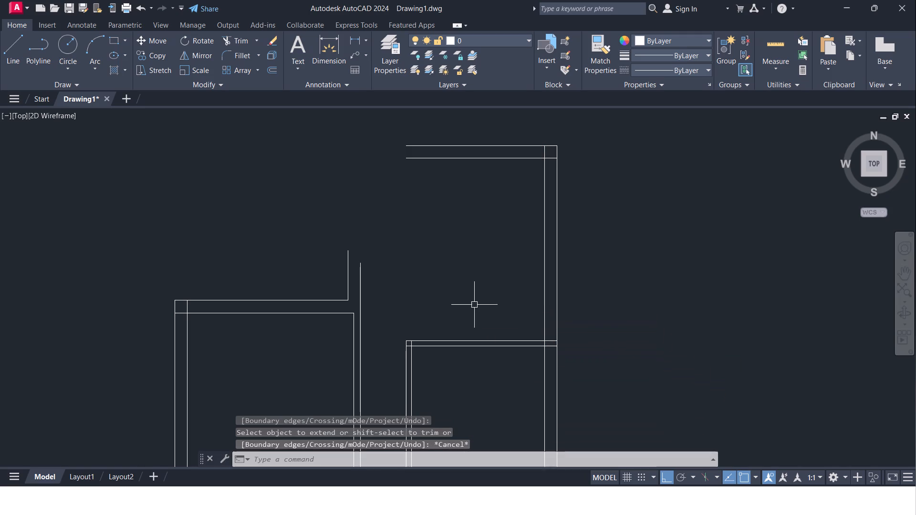
Offset the inner line of the right-hand exterior wall 12' to the left.
{"action": "key", "text": "o"}
{"action": "key", "text": "Return"}
{"action": "type", "text": "12"}
{"action": "key", "text": "apostrophe"}
{"action": "key", "text": "Return"}
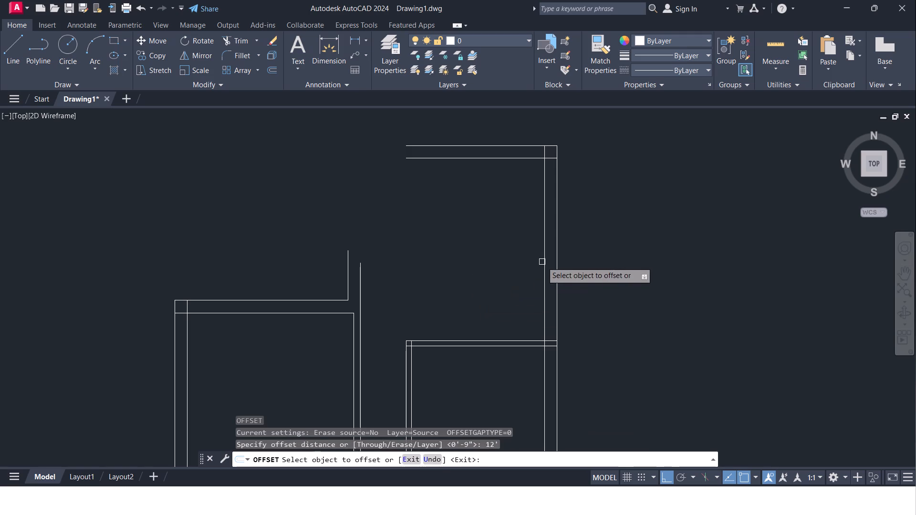
{"action": "left_click", "coordinate": [542, 262]}
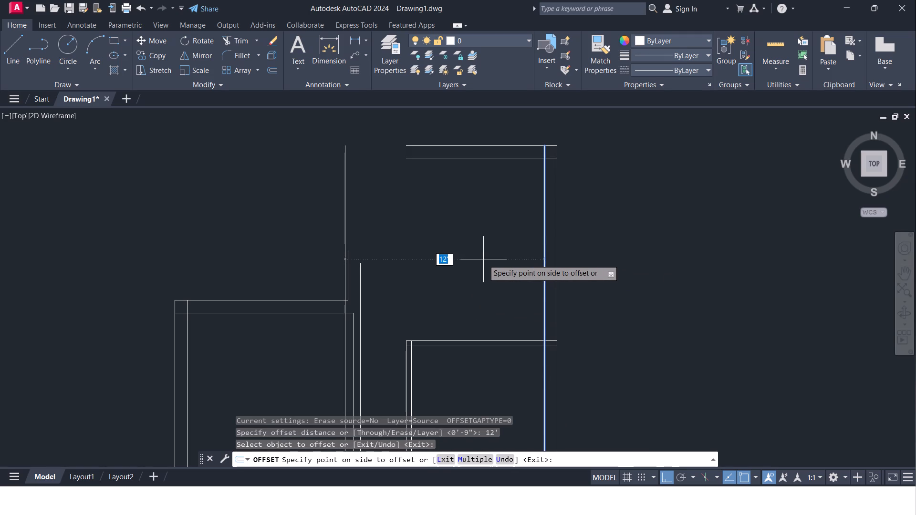
{"action": "left_click", "coordinate": [483, 259]}
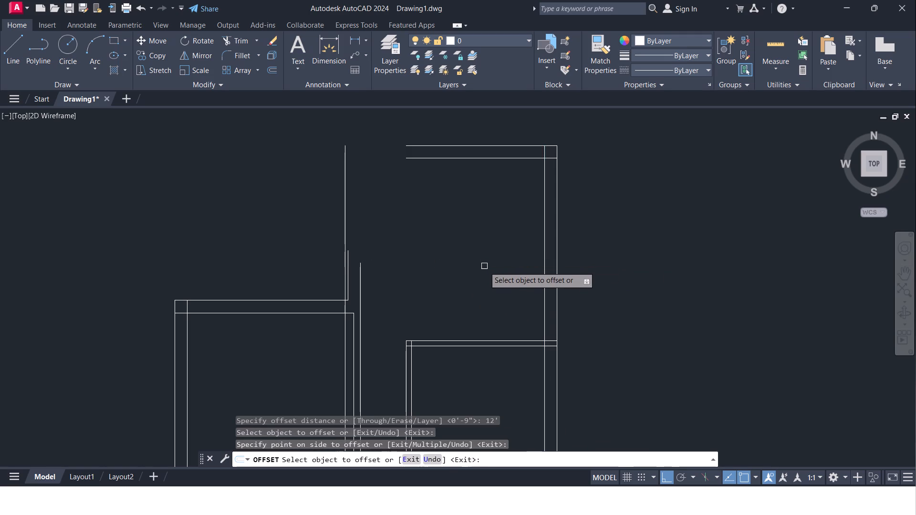
{"action": "key", "text": "Escape"}
Extend both lines of the top wall leftward to the new vertical line.
{"action": "key", "text": "e"}
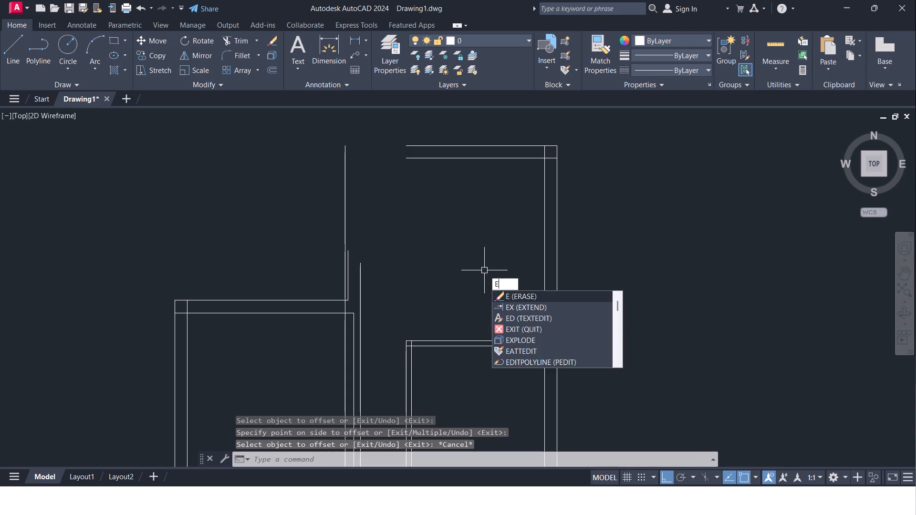
{"action": "key", "text": "x"}
{"action": "left_click", "coordinate": [512, 293]}
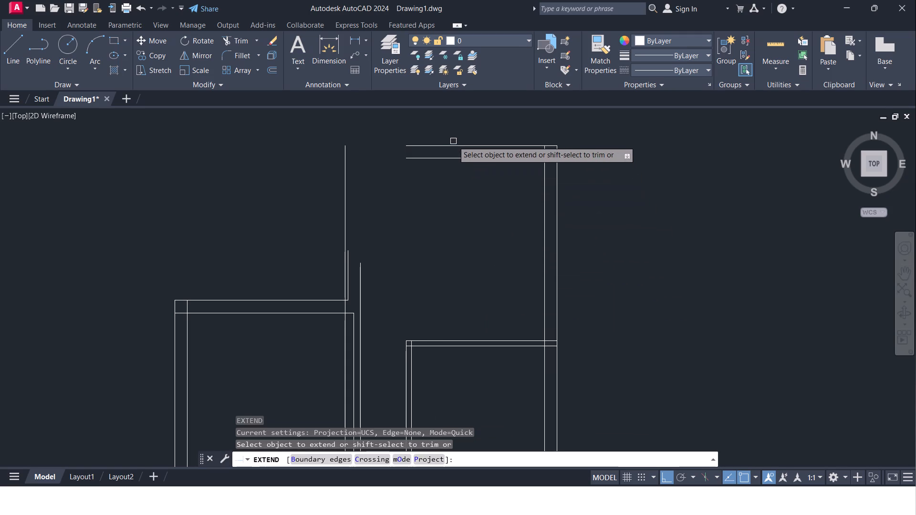
{"action": "left_click", "coordinate": [453, 146]}
{"action": "left_click", "coordinate": [454, 159]}
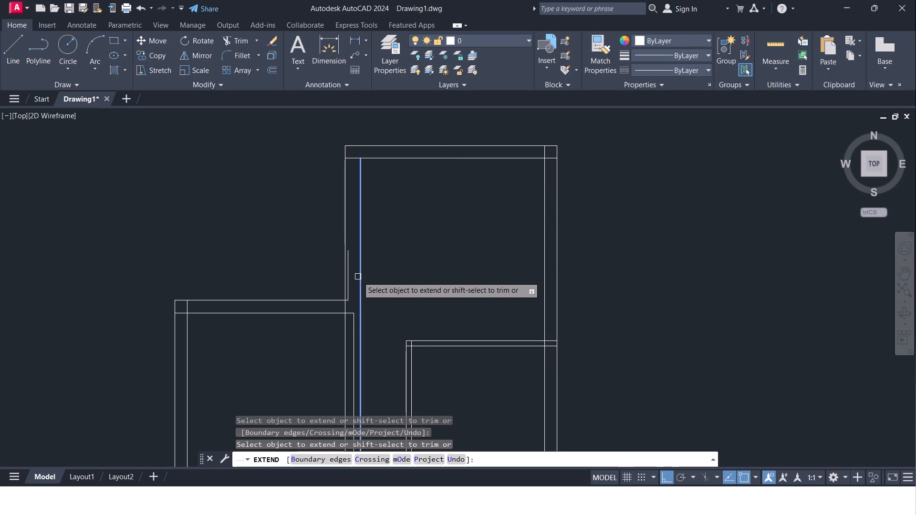
Extend the existing vertical wall line just right of the new vertical line up to the top wall's lower line.
{"action": "left_click", "coordinate": [359, 277]}
{"action": "scroll", "coordinate": [353, 285], "scroll_direction": "up", "scroll_amount": 1}
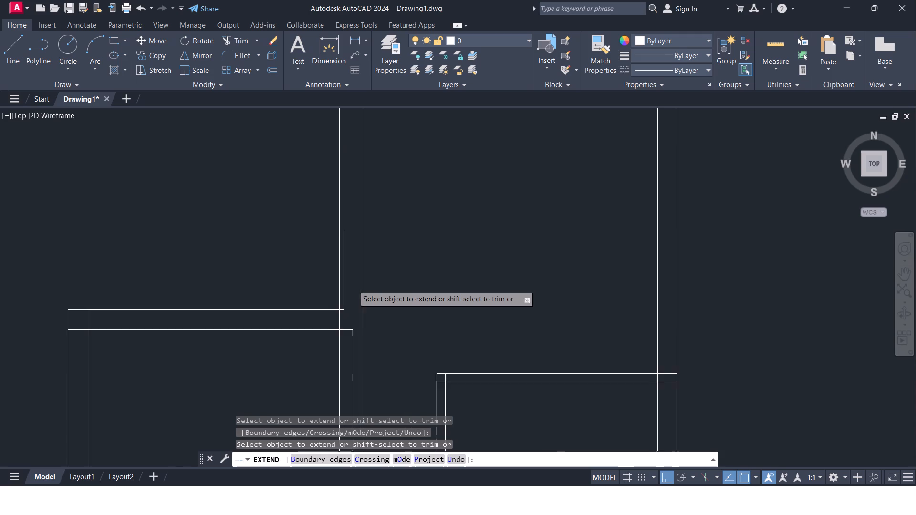
{"action": "middle_click_drag", "start_coordinate": [353, 285], "coordinate": [381, 258]}
{"action": "scroll", "coordinate": [381, 258], "scroll_direction": "down", "scroll_amount": 3}
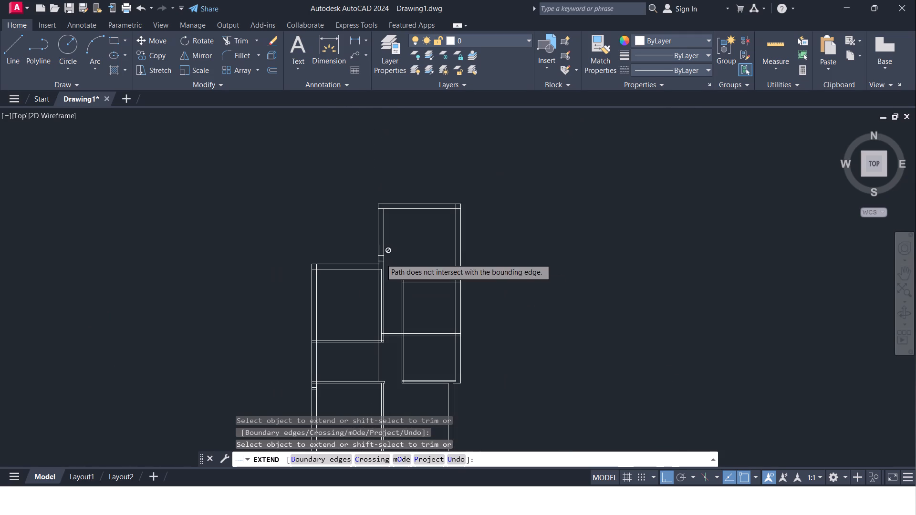
{"action": "scroll", "coordinate": [380, 261], "scroll_direction": "up", "scroll_amount": 3}
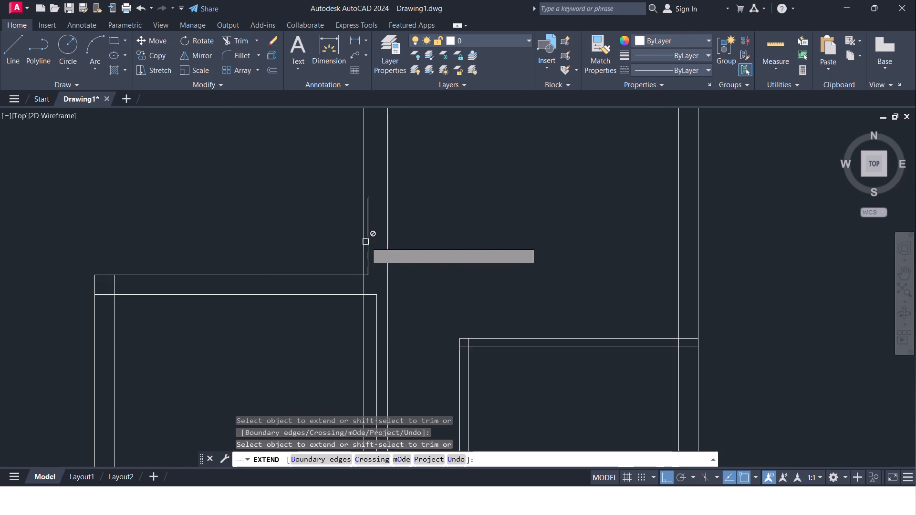
{"action": "key", "text": "Escape"}
Trim away the short leftover vertical line above the left room's top right corner, beside the new vertical line.
{"action": "type", "text": "TR"}
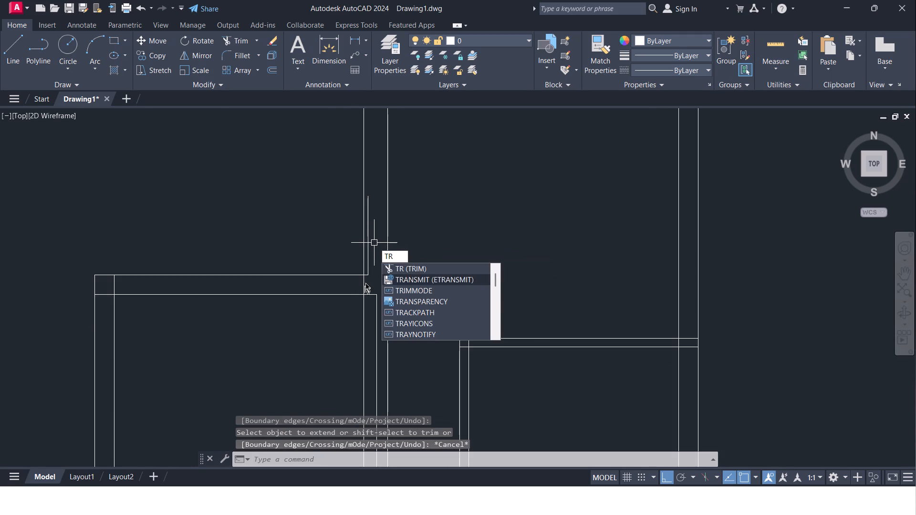
{"action": "key", "text": "Escape"}
{"action": "scroll", "coordinate": [394, 270], "scroll_direction": "down", "scroll_amount": 2}
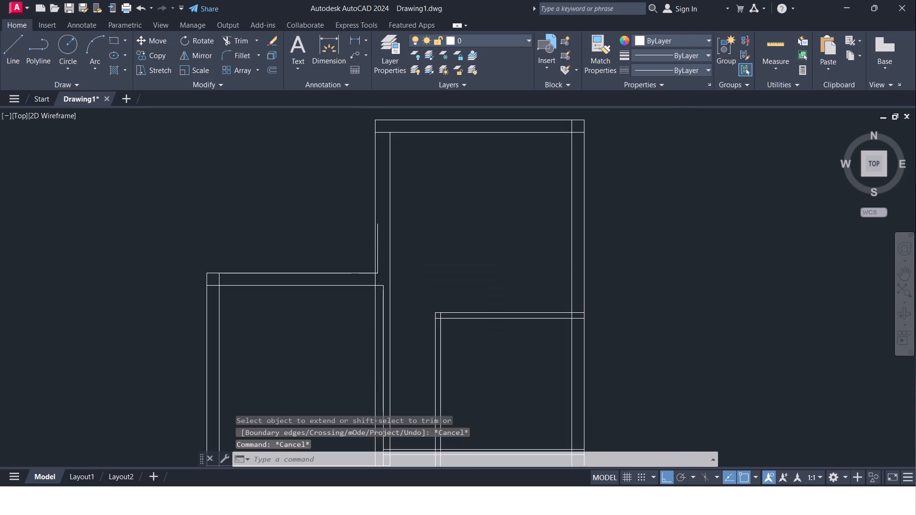
{"action": "scroll", "coordinate": [393, 268], "scroll_direction": "up", "scroll_amount": 2}
{"action": "key", "text": "t"}
{"action": "key", "text": "r"}
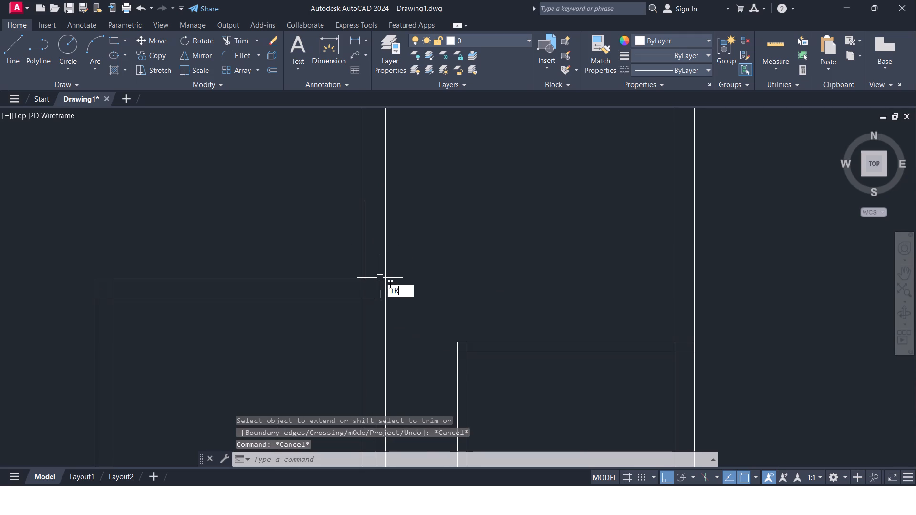
{"action": "left_click", "coordinate": [397, 302]}
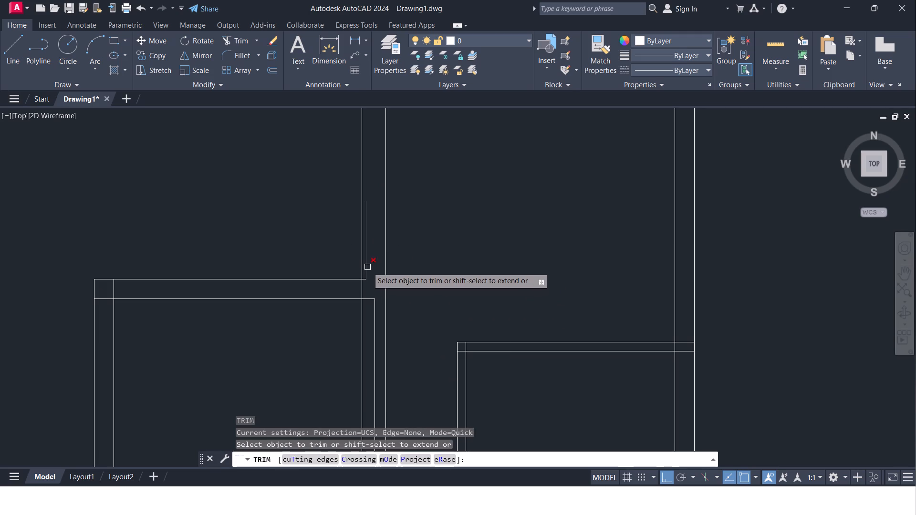
{"action": "left_click", "coordinate": [367, 267]}
{"action": "middle_click_drag", "start_coordinate": [420, 300], "coordinate": [455, 252]}
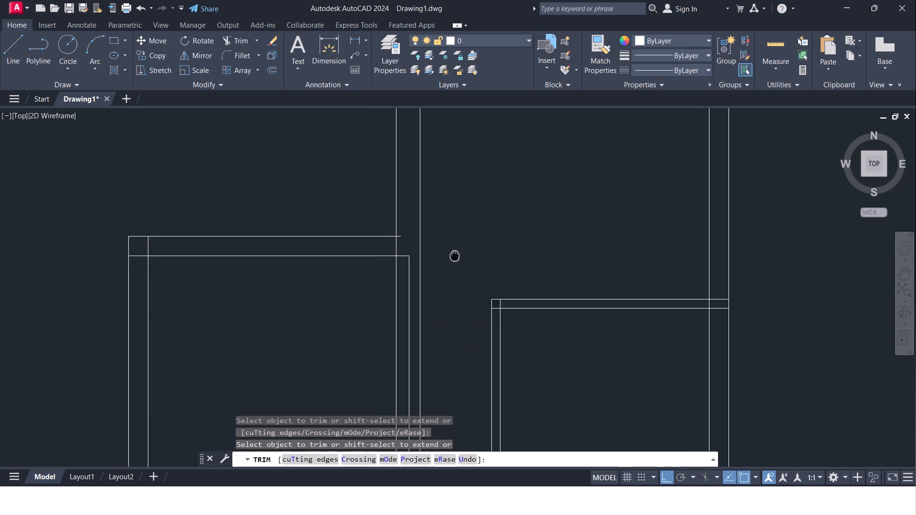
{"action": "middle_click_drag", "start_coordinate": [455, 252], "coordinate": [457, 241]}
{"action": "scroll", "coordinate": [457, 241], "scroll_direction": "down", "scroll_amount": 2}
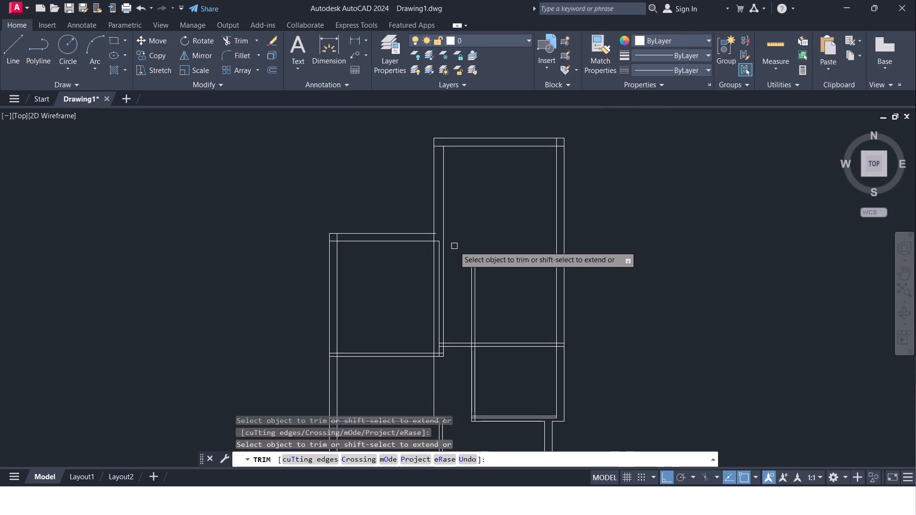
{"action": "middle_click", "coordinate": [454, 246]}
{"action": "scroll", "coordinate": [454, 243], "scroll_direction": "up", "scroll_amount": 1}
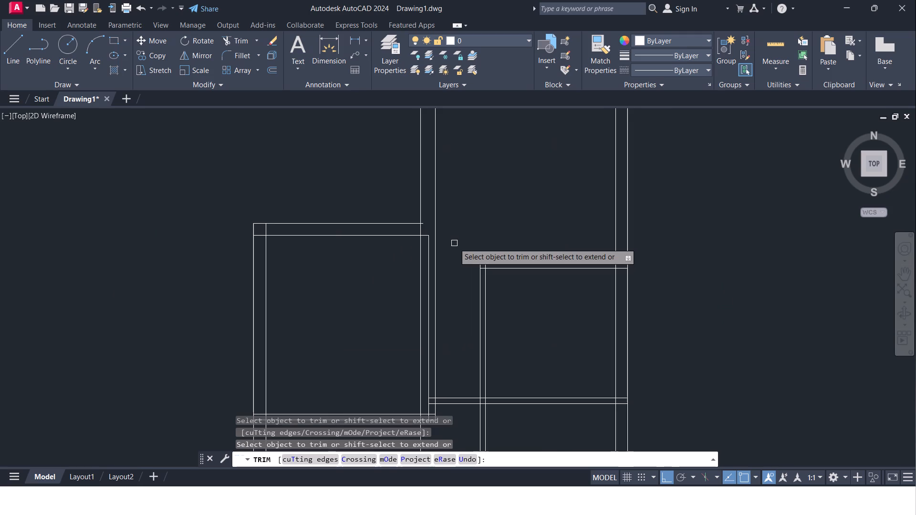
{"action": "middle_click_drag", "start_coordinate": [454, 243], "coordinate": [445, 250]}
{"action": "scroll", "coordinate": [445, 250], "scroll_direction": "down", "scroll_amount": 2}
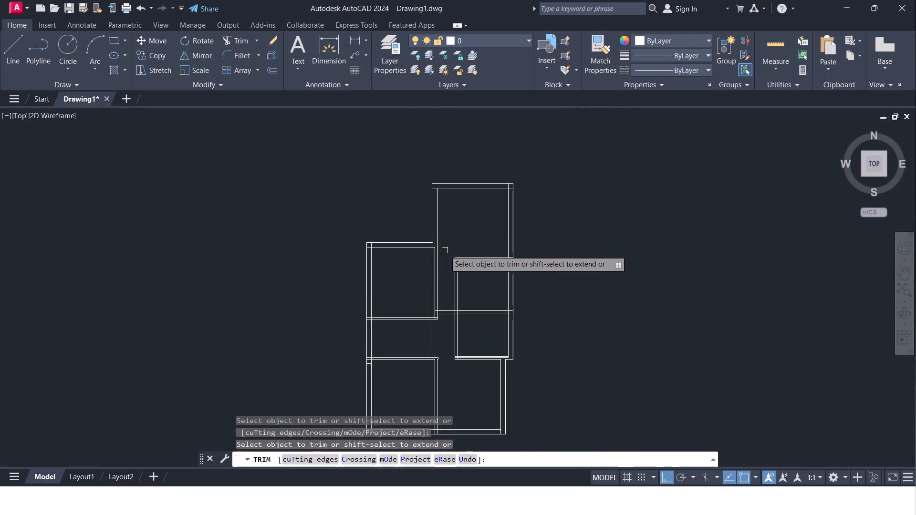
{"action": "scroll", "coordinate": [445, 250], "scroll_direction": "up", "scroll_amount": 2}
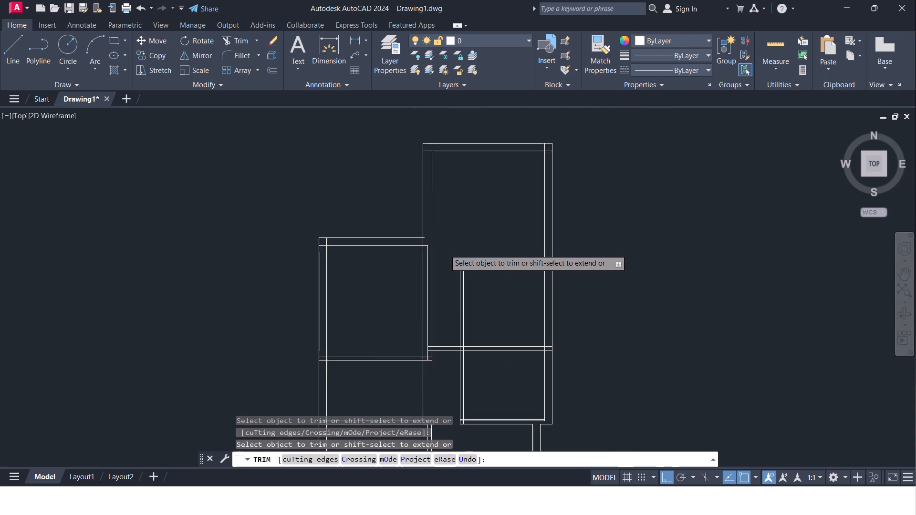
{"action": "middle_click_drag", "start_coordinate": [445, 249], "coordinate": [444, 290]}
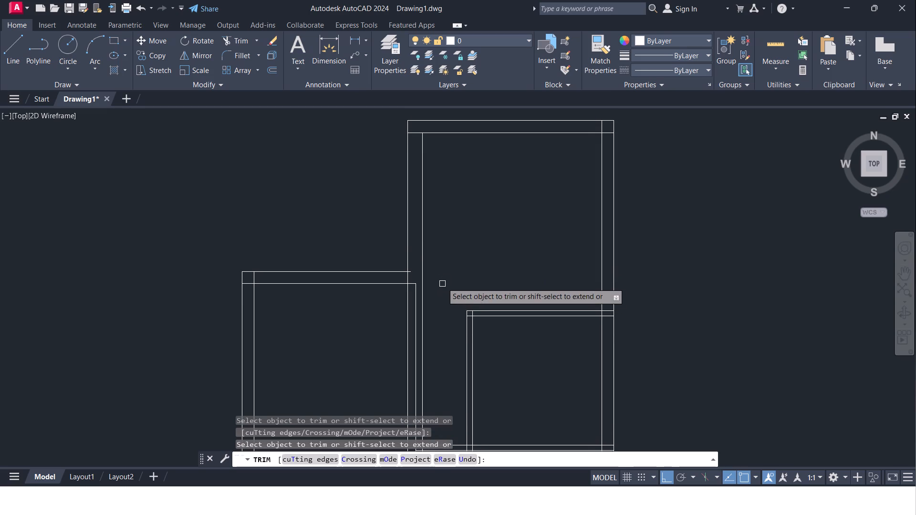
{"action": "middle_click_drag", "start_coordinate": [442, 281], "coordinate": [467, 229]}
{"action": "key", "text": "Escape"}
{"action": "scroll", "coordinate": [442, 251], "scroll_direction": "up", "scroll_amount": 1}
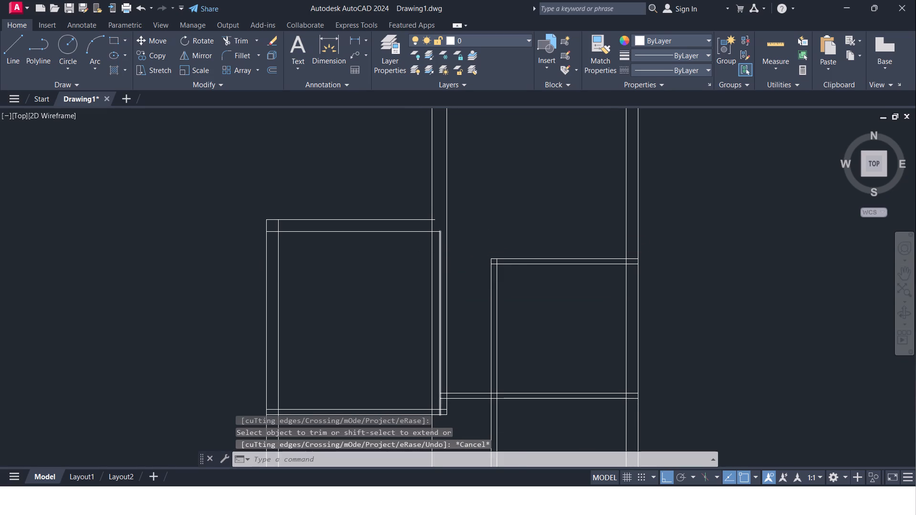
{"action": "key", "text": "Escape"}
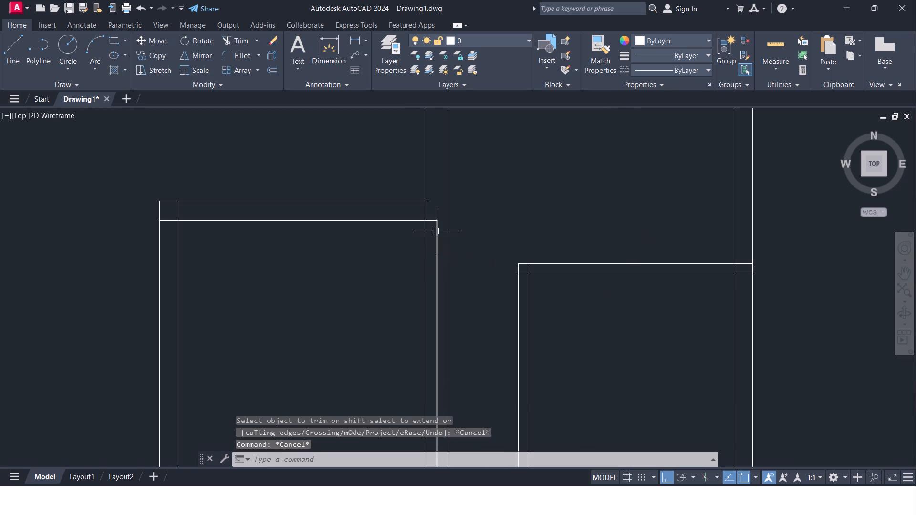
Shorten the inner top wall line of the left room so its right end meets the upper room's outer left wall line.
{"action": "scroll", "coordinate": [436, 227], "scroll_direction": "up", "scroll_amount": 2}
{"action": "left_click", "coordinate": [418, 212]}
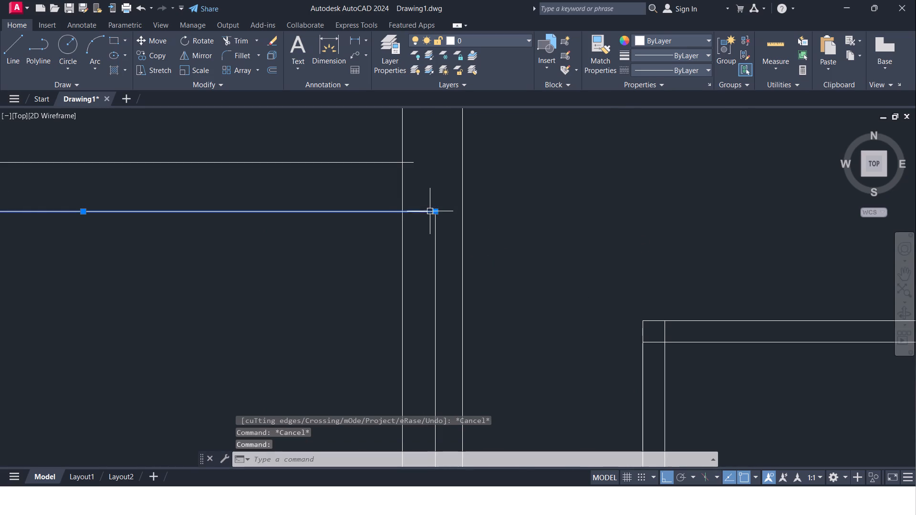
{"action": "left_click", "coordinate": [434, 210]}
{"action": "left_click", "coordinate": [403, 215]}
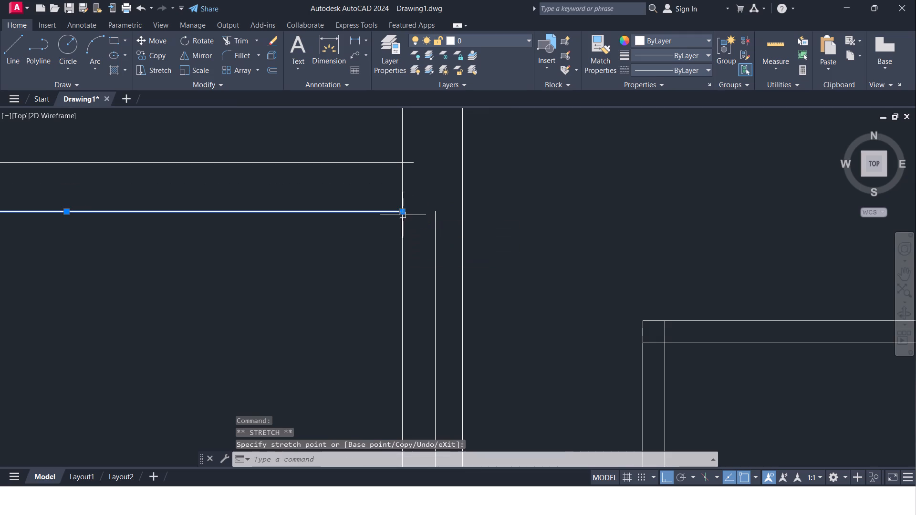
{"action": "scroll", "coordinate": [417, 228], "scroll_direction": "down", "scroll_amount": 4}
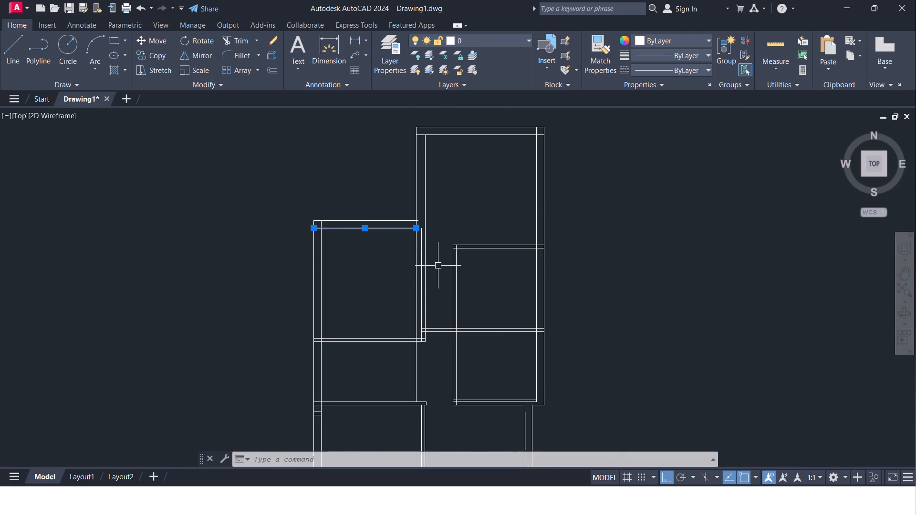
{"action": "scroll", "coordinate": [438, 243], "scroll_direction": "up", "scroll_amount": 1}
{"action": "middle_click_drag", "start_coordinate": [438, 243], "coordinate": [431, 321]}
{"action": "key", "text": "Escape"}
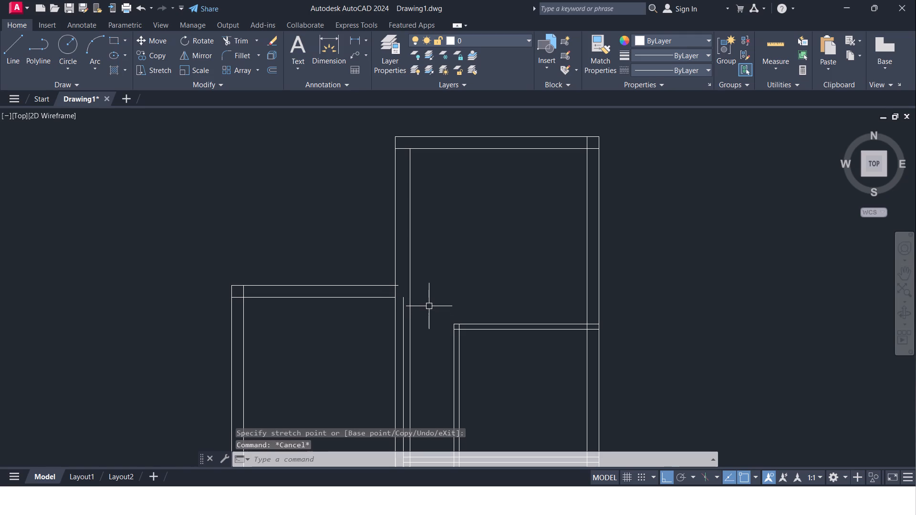
Trim the overhang of the left room's outer top line and the upper room's outer left wall line below that junction.
{"action": "type", "text": "TR"}
{"action": "left_click", "coordinate": [450, 323]}
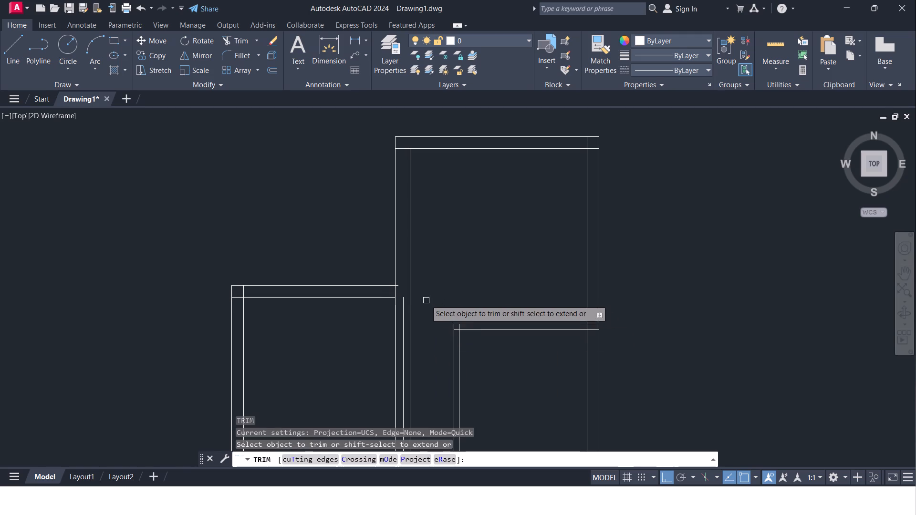
{"action": "left_click", "coordinate": [399, 285]}
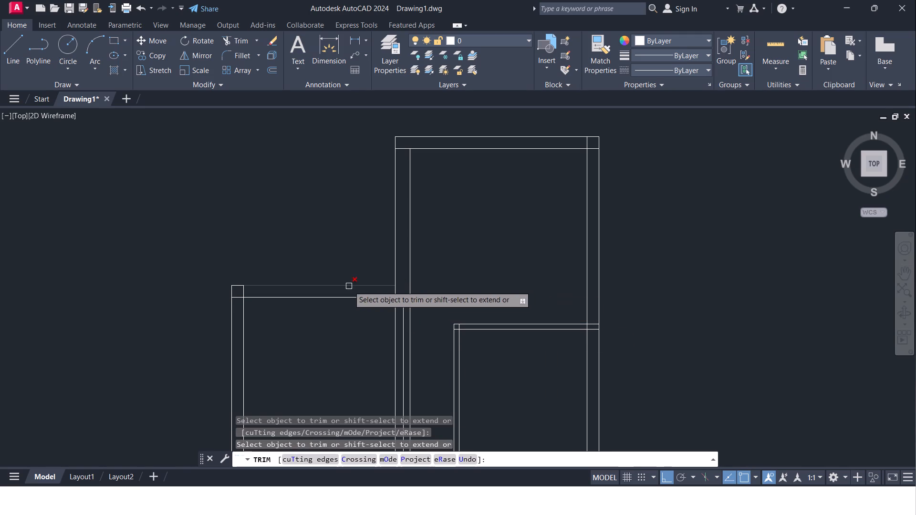
{"action": "middle_click_drag", "start_coordinate": [424, 265], "coordinate": [500, 242]}
{"action": "scroll", "coordinate": [426, 266], "scroll_direction": "down", "scroll_amount": 1}
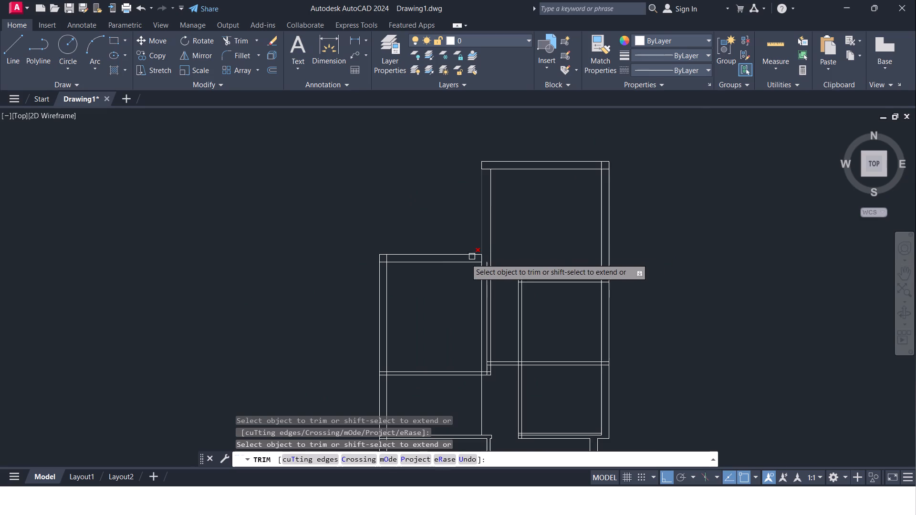
{"action": "scroll", "coordinate": [451, 265], "scroll_direction": "up", "scroll_amount": 2}
{"action": "middle_click_drag", "start_coordinate": [479, 275], "coordinate": [422, 317]}
{"action": "left_click", "coordinate": [469, 291]}
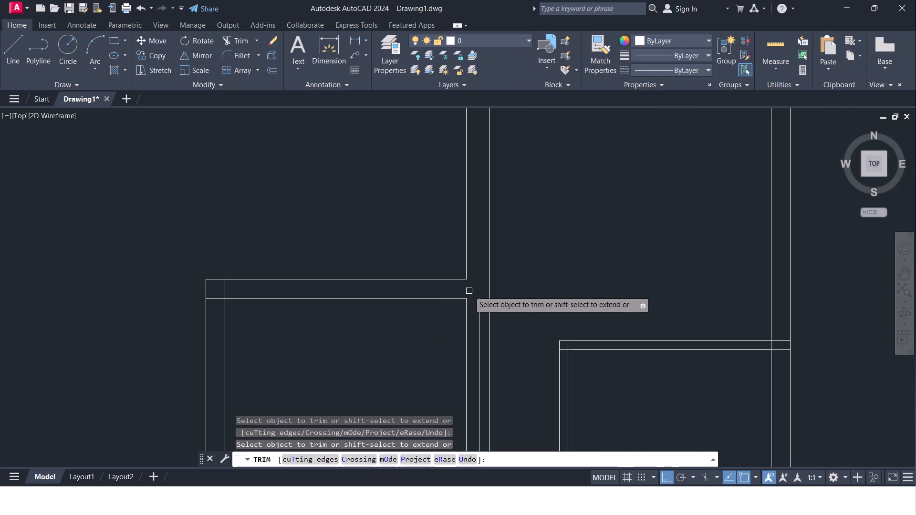
{"action": "scroll", "coordinate": [548, 274], "scroll_direction": "down", "scroll_amount": 2}
{"action": "middle_click", "coordinate": [548, 274]}
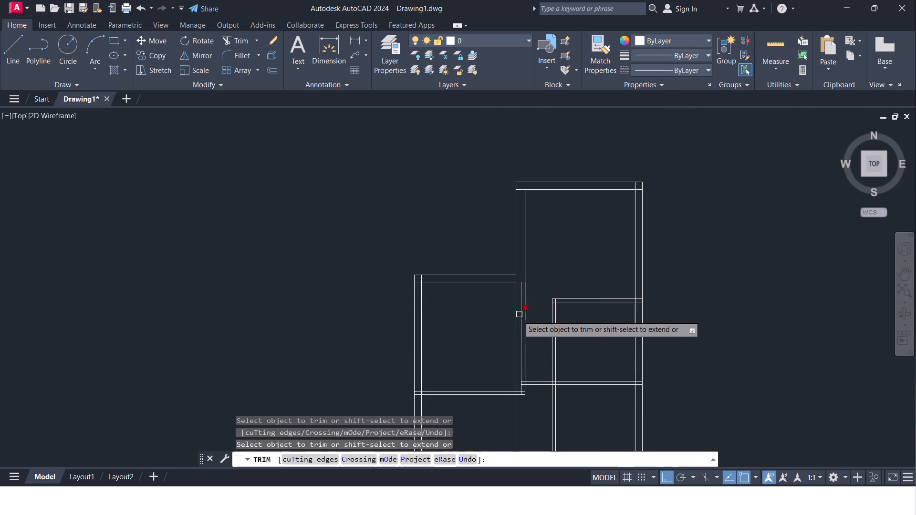
{"action": "scroll", "coordinate": [510, 317], "scroll_direction": "up", "scroll_amount": 2}
{"action": "left_click", "coordinate": [524, 284]}
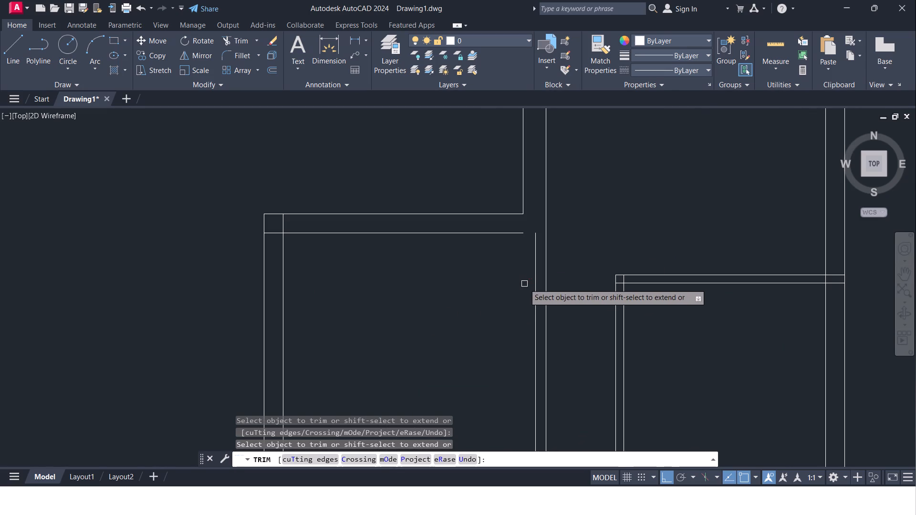
{"action": "key", "text": "Escape"}
Extend the left room's inner top wall line rightward to the inner line of its right wall.
{"action": "key", "text": "e"}
{"action": "key", "text": "x"}
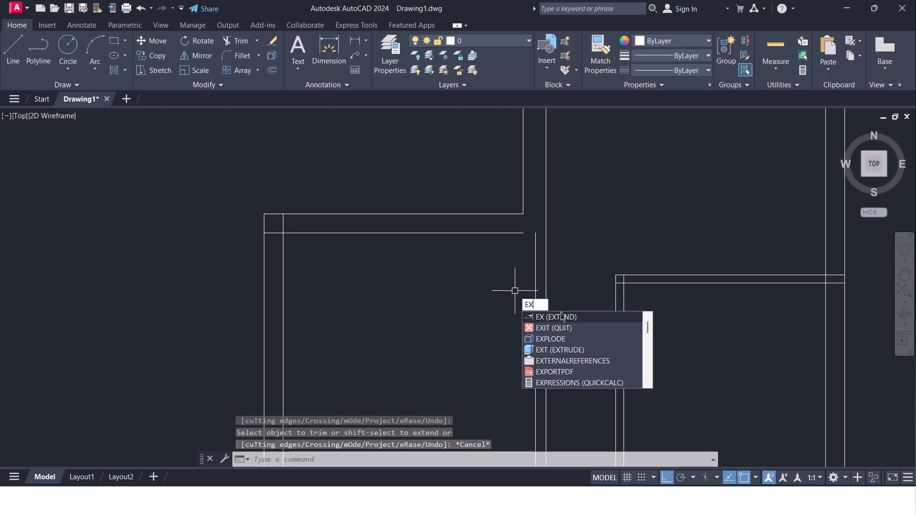
{"action": "left_click", "coordinate": [561, 316]}
{"action": "left_click", "coordinate": [507, 234]}
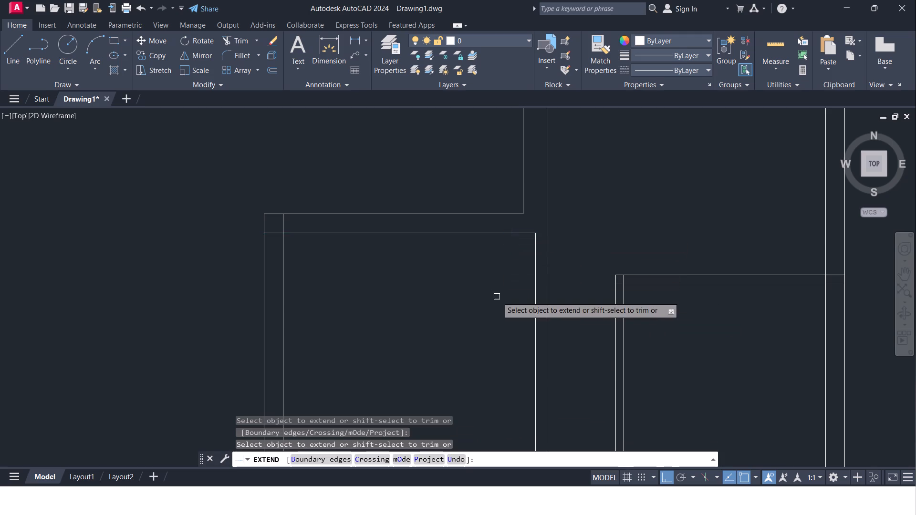
{"action": "middle_click_drag", "start_coordinate": [497, 297], "coordinate": [478, 214]}
{"action": "scroll", "coordinate": [479, 216], "scroll_direction": "down", "scroll_amount": 2}
{"action": "middle_click_drag", "start_coordinate": [472, 235], "coordinate": [458, 316]}
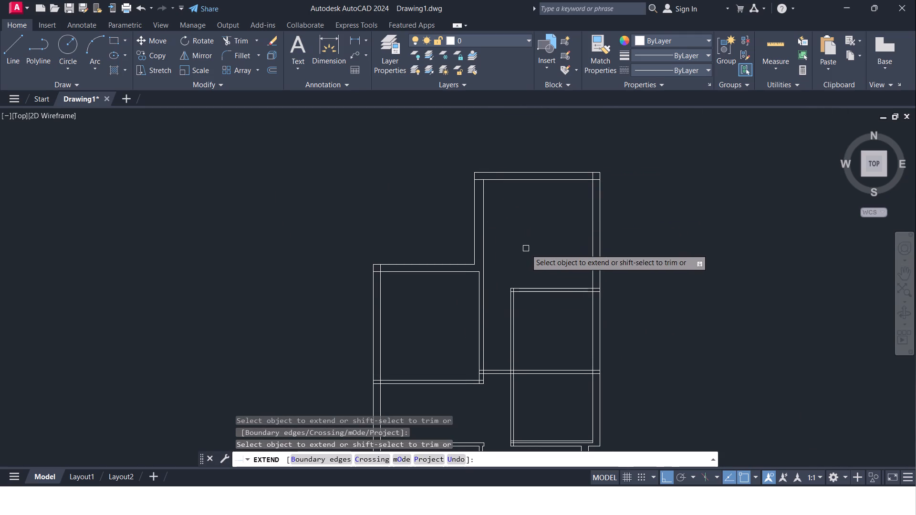
{"action": "middle_click_drag", "start_coordinate": [526, 249], "coordinate": [502, 170]}
{"action": "scroll", "coordinate": [502, 174], "scroll_direction": "down", "scroll_amount": 1}
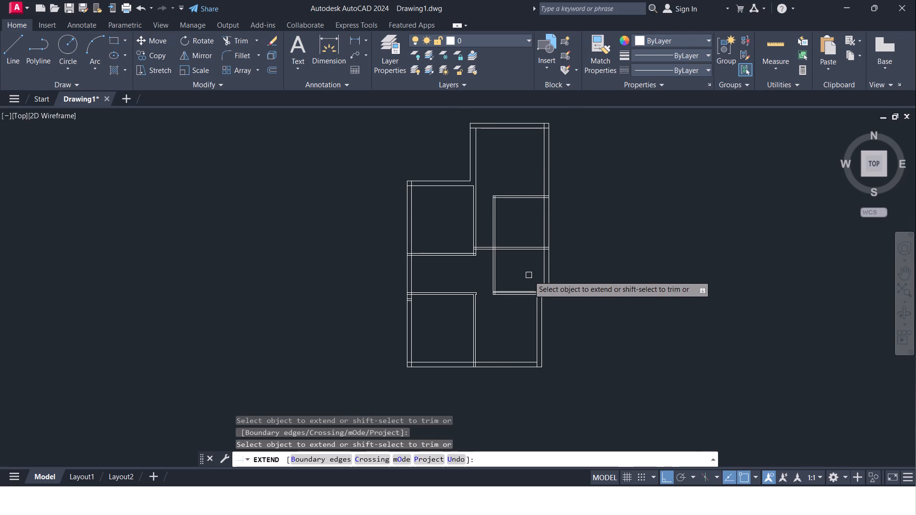
{"action": "scroll", "coordinate": [524, 273], "scroll_direction": "up", "scroll_amount": 1}
{"action": "scroll", "coordinate": [525, 196], "scroll_direction": "up", "scroll_amount": 1}
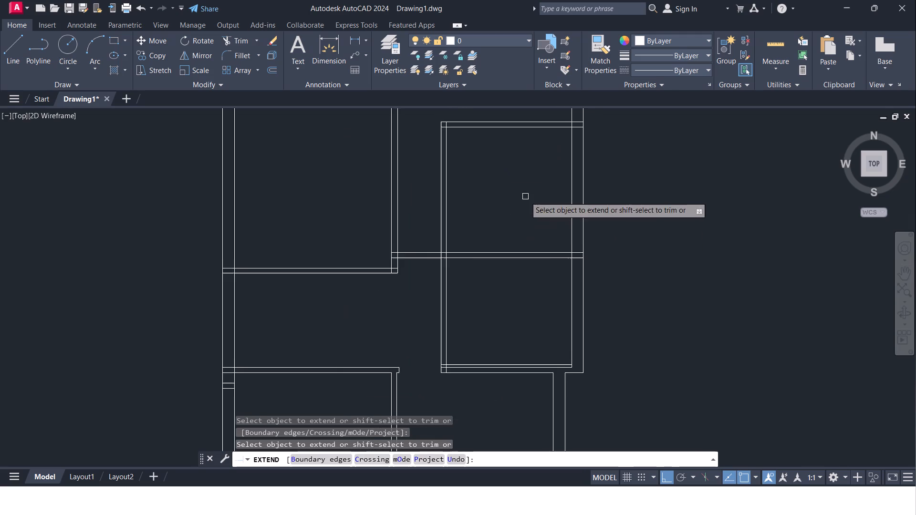
{"action": "middle_click_drag", "start_coordinate": [525, 196], "coordinate": [468, 247]}
{"action": "key", "text": "Escape"}
Offset the inner line of the right-hand exterior wall 6' to the left.
{"action": "key", "text": "o"}
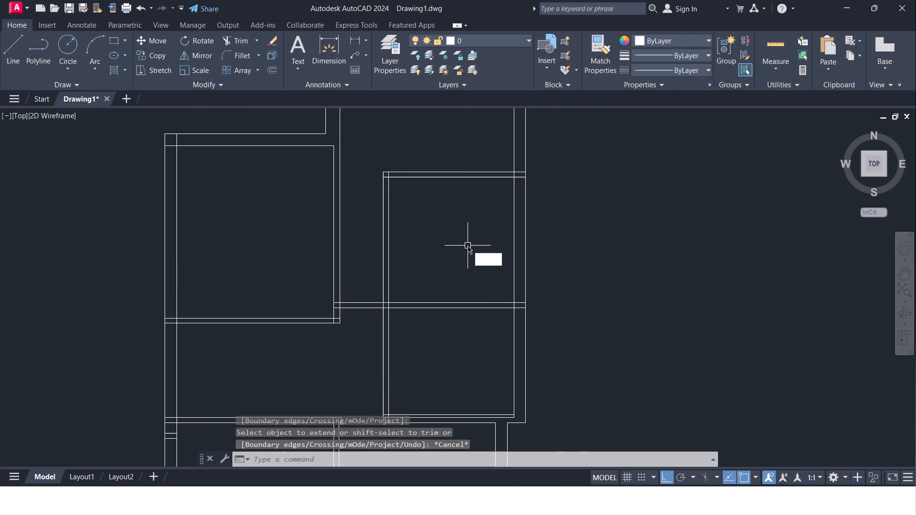
{"action": "key", "text": "Return"}
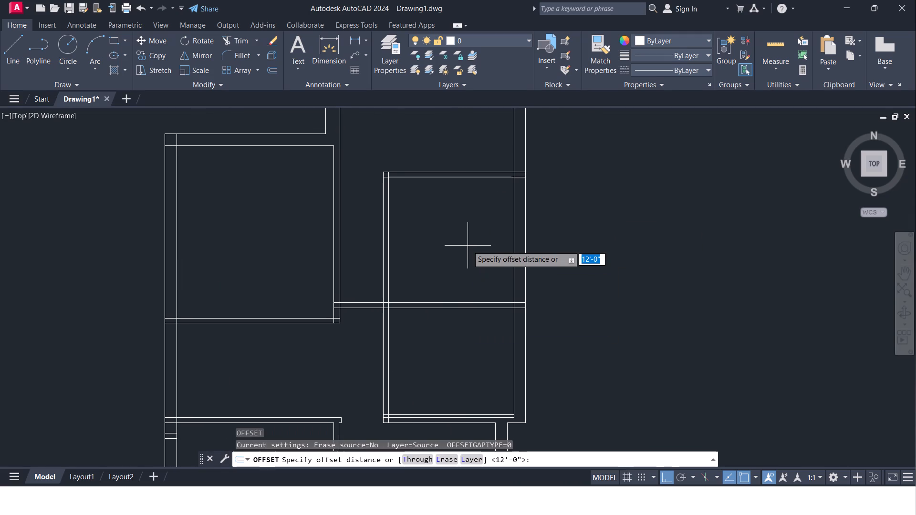
{"action": "type", "text": "6'"}
{"action": "key", "text": "Return"}
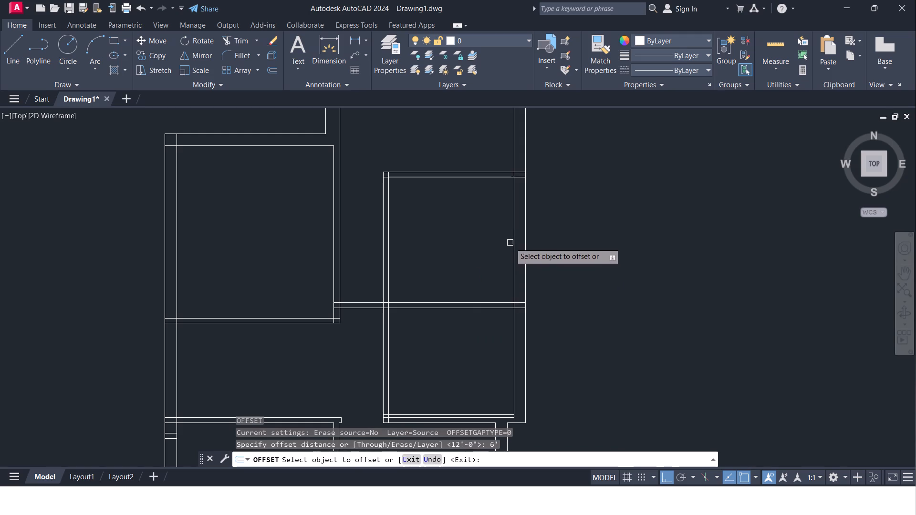
{"action": "middle_click_drag", "start_coordinate": [510, 247], "coordinate": [501, 327]}
{"action": "scroll", "coordinate": [501, 326], "scroll_direction": "down", "scroll_amount": 1}
{"action": "middle_click_drag", "start_coordinate": [501, 323], "coordinate": [498, 253]}
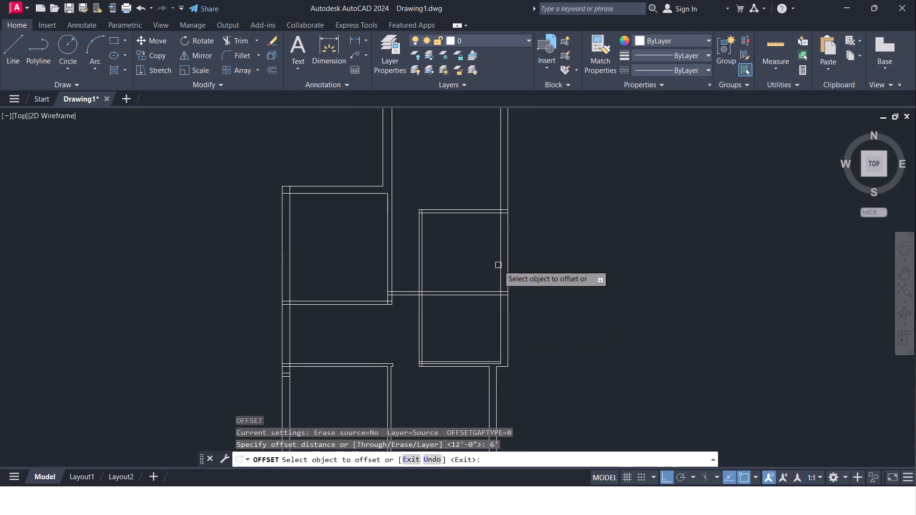
{"action": "left_click", "coordinate": [500, 272]}
{"action": "left_click", "coordinate": [457, 263]}
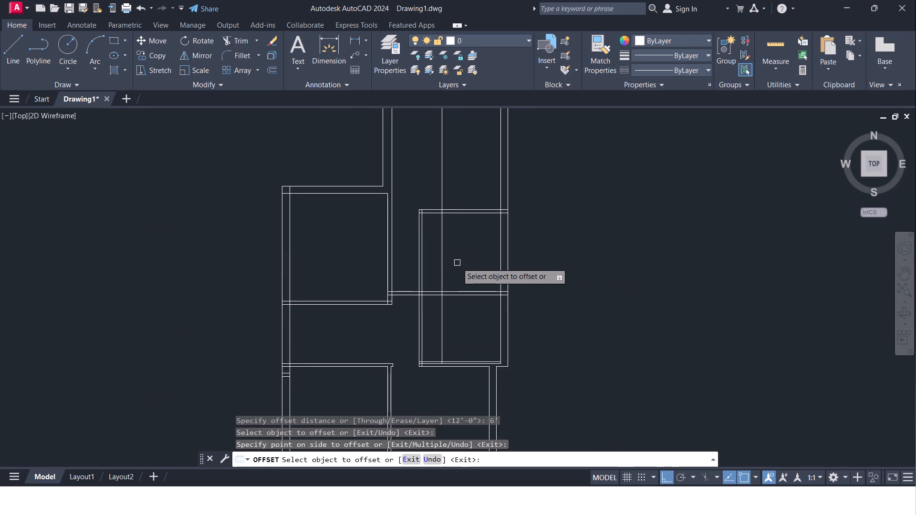
{"action": "key", "text": "Return"}
Offset the new vertical line 4" to the left for the partition thickness.
{"action": "key", "text": "Return"}
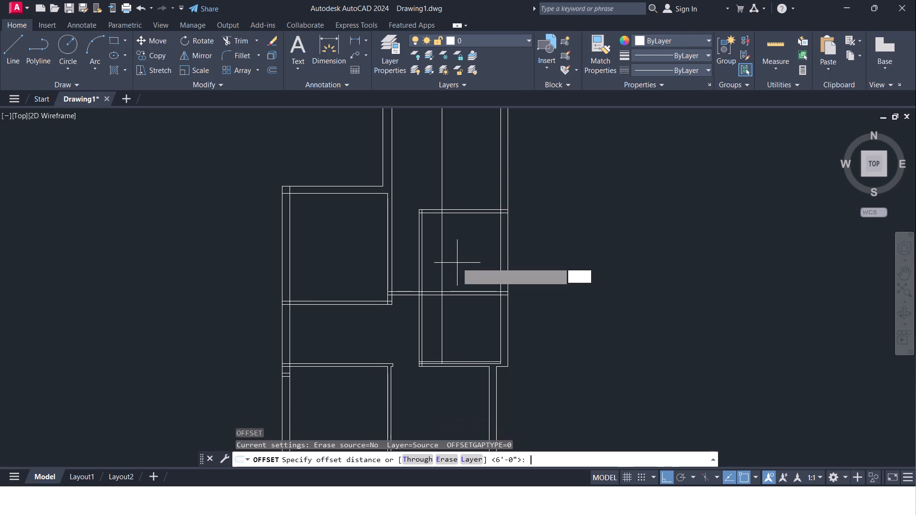
{"action": "key", "text": "4"}
{"action": "key", "text": "shift+quotedbl"}
{"action": "key", "text": "Return"}
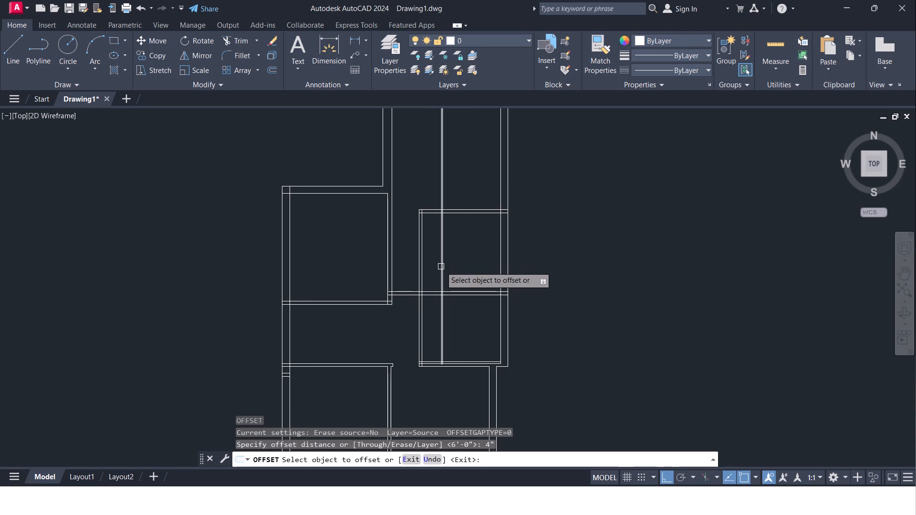
{"action": "left_click", "coordinate": [441, 267]}
{"action": "left_click", "coordinate": [432, 265]}
{"action": "key", "text": "Escape"}
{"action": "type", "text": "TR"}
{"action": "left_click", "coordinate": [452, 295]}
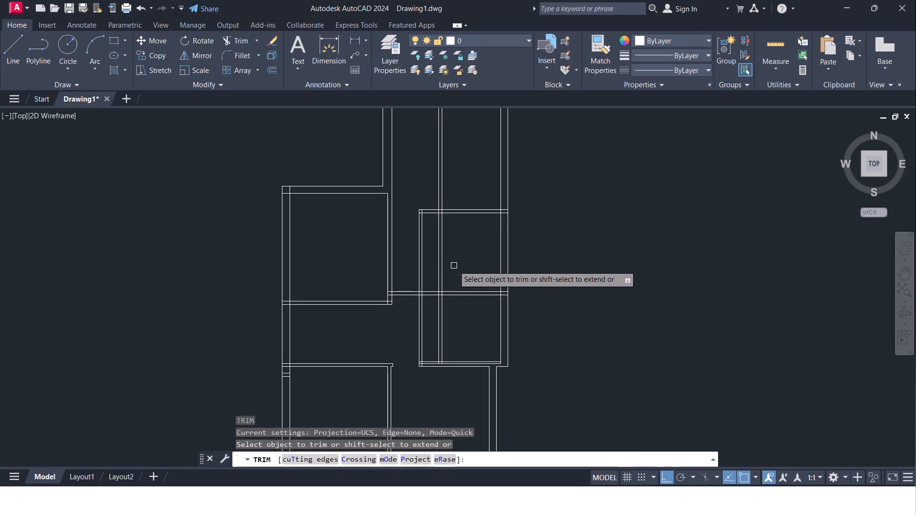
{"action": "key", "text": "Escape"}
Offset the lower line of the partition at the top of the middle right room 2" downward.
{"action": "key", "text": "o"}
{"action": "key", "text": "Return"}
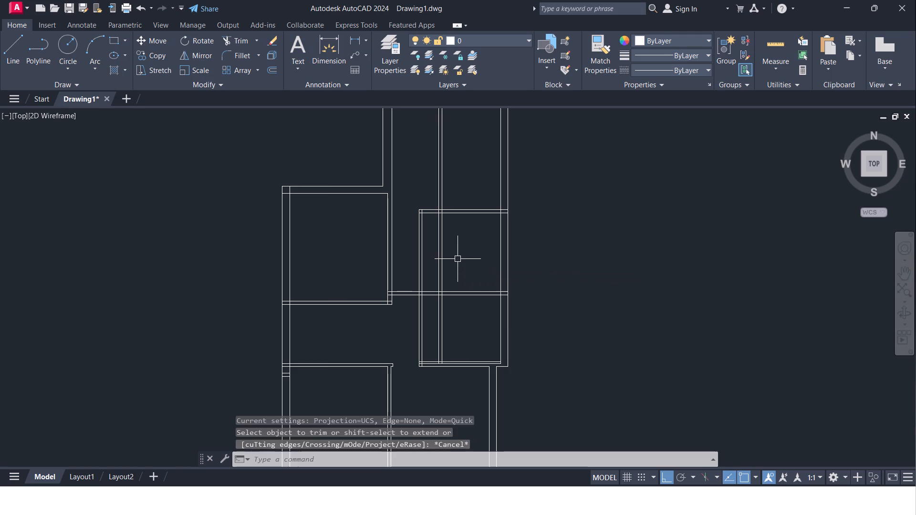
{"action": "type", "text": "2\""}
{"action": "key", "text": "Return"}
{"action": "left_click", "coordinate": [451, 214]}
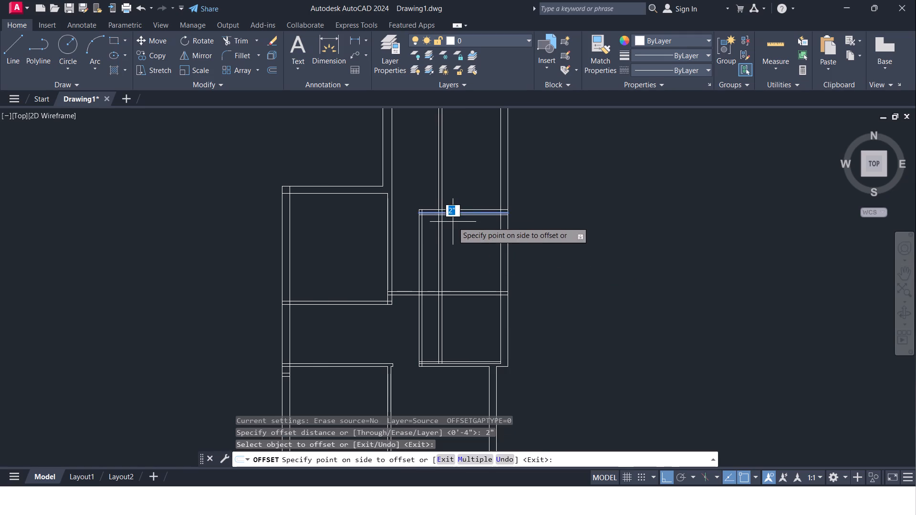
{"action": "left_click", "coordinate": [453, 222]}
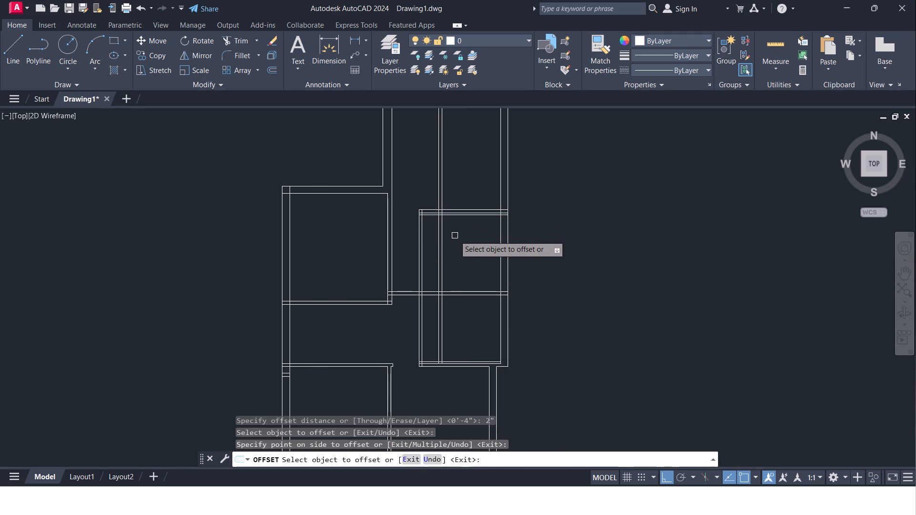
{"action": "middle_click_drag", "start_coordinate": [455, 235], "coordinate": [456, 264]}
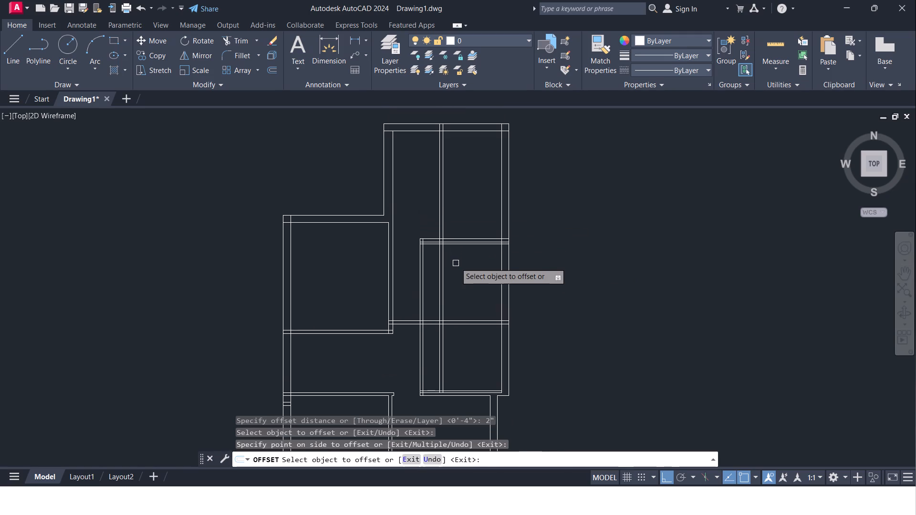
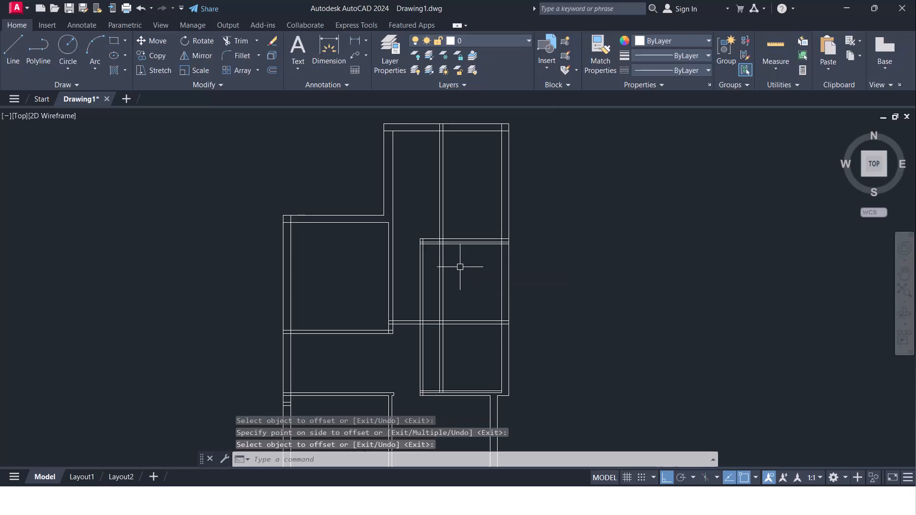
Offset the lowest of the three closely spaced lines at the top of the inner room 3' downward into the room.
{"action": "key", "text": "Return"}
{"action": "type", "text": "3'"}
{"action": "key", "text": "Return"}
{"action": "left_click", "coordinate": [461, 246]}
{"action": "left_click", "coordinate": [461, 258]}
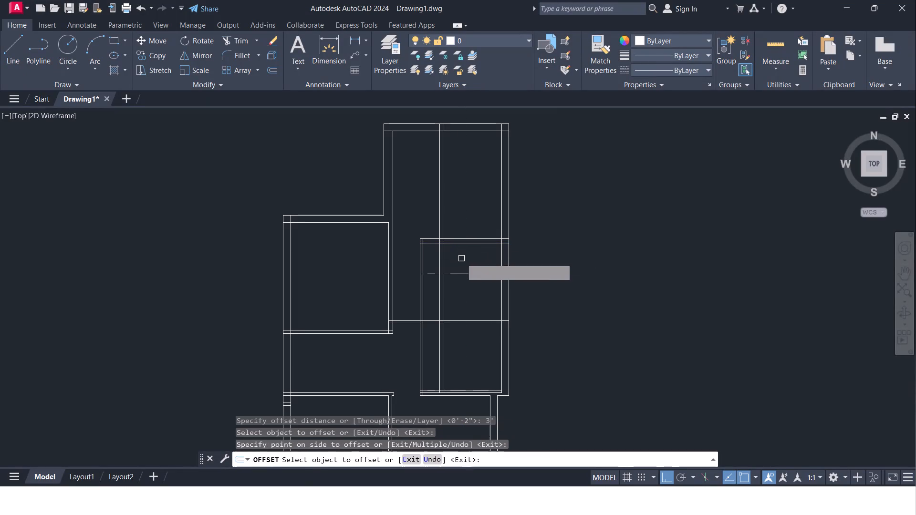
{"action": "key", "text": "Escape"}
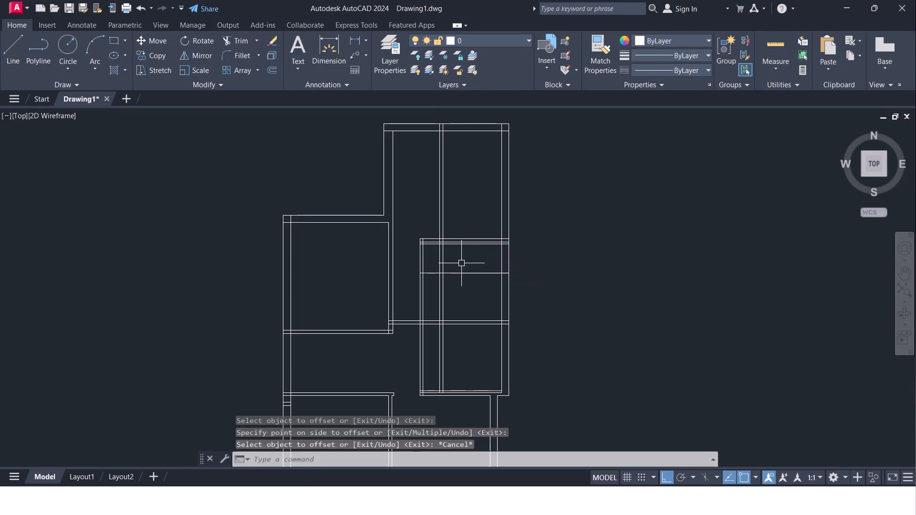
Trim the double vertical partition lines between the inner room's top wall and the horizontal line 3' below it.
{"action": "type", "text": "TR"}
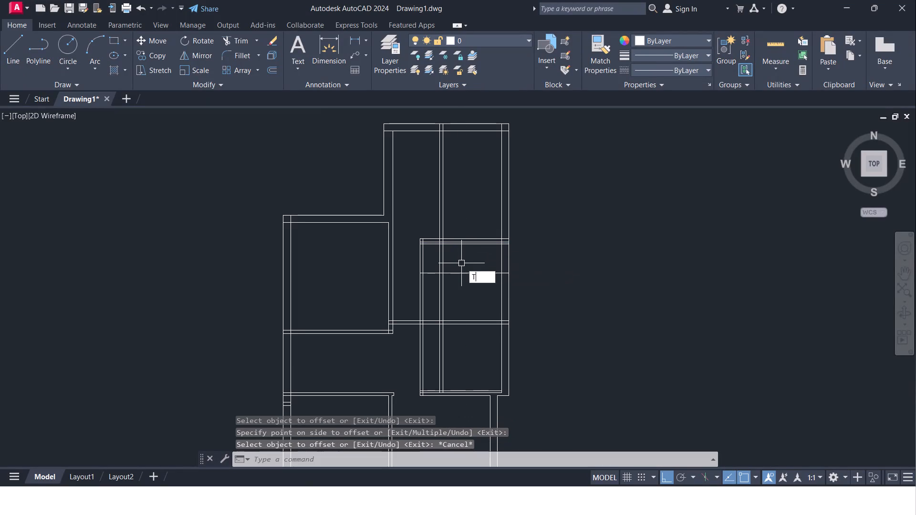
{"action": "key", "text": "Return"}
{"action": "key", "text": "Return"}
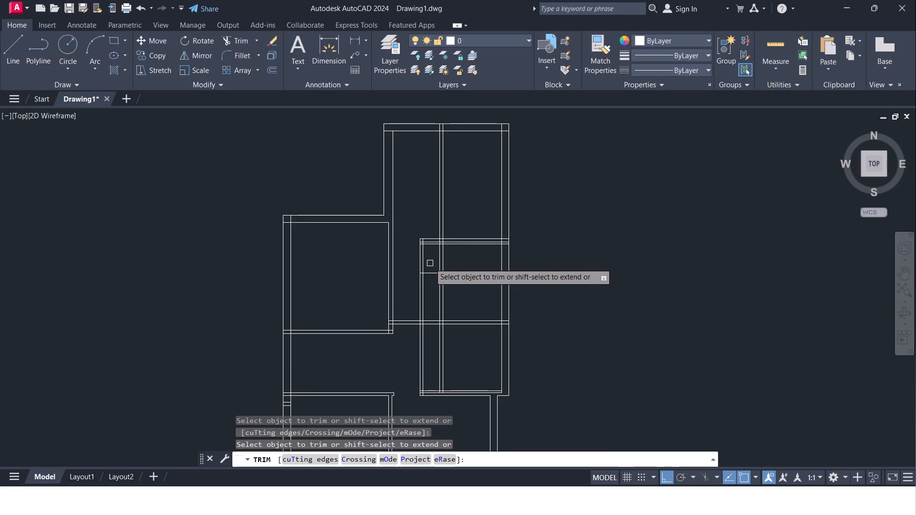
{"action": "left_click_drag", "start_coordinate": [430, 263], "coordinate": [451, 266]}
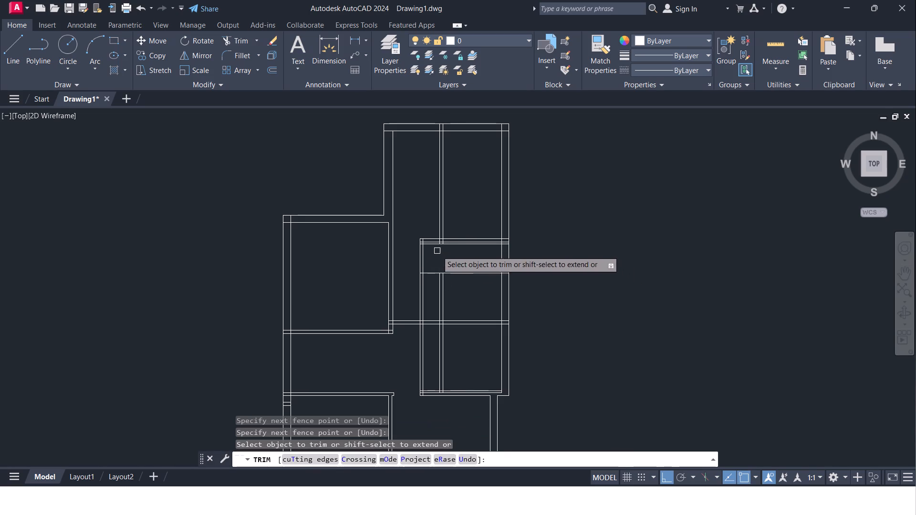
{"action": "middle_click_drag", "start_coordinate": [437, 251], "coordinate": [447, 273]}
{"action": "scroll", "coordinate": [445, 268], "scroll_direction": "up", "scroll_amount": 4}
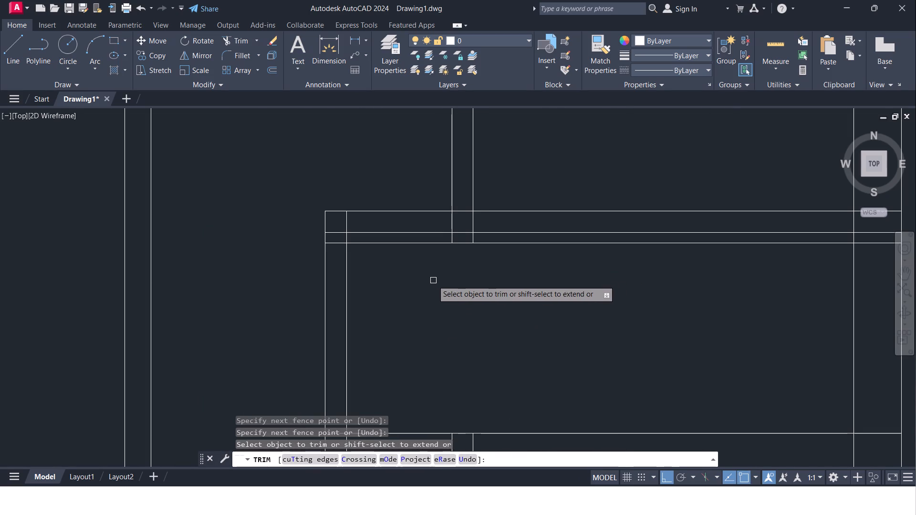
{"action": "middle_click_drag", "start_coordinate": [433, 280], "coordinate": [434, 271]}
{"action": "scroll", "coordinate": [434, 271], "scroll_direction": "down", "scroll_amount": 1}
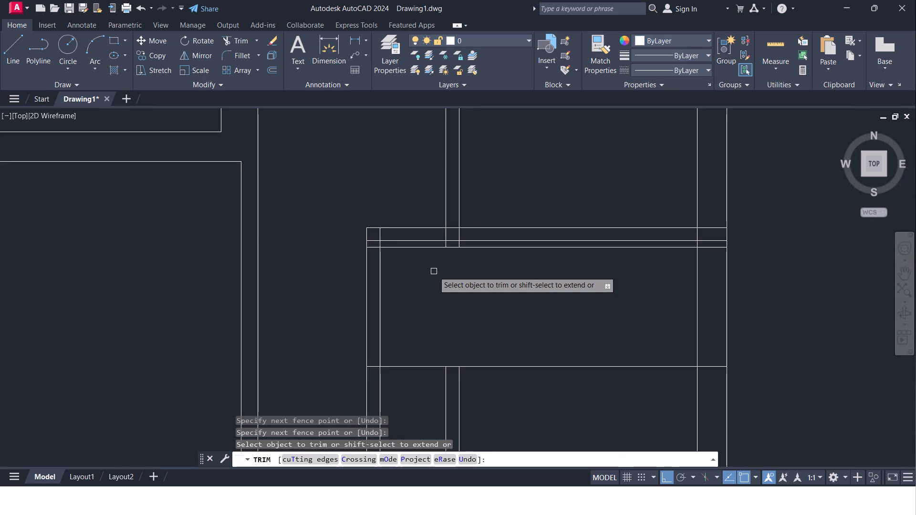
{"action": "scroll", "coordinate": [434, 271], "scroll_direction": "down", "scroll_amount": 1}
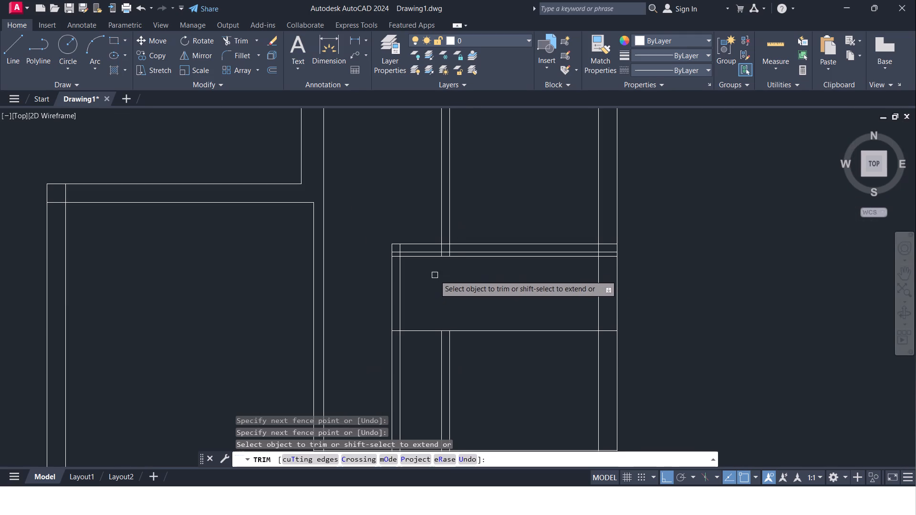
{"action": "middle_click_drag", "start_coordinate": [433, 278], "coordinate": [433, 294]}
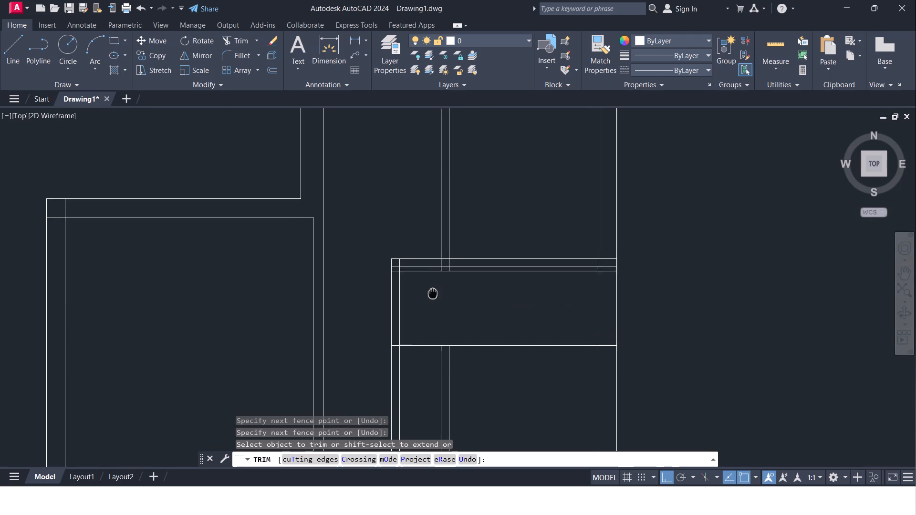
{"action": "middle_click_drag", "start_coordinate": [433, 294], "coordinate": [433, 310]}
{"action": "key", "text": "Escape"}
Extend the two horizontal lines of the inner room's top wall west to the long vertical wall line.
{"action": "type", "text": "EX"}
{"action": "left_click", "coordinate": [474, 334]}
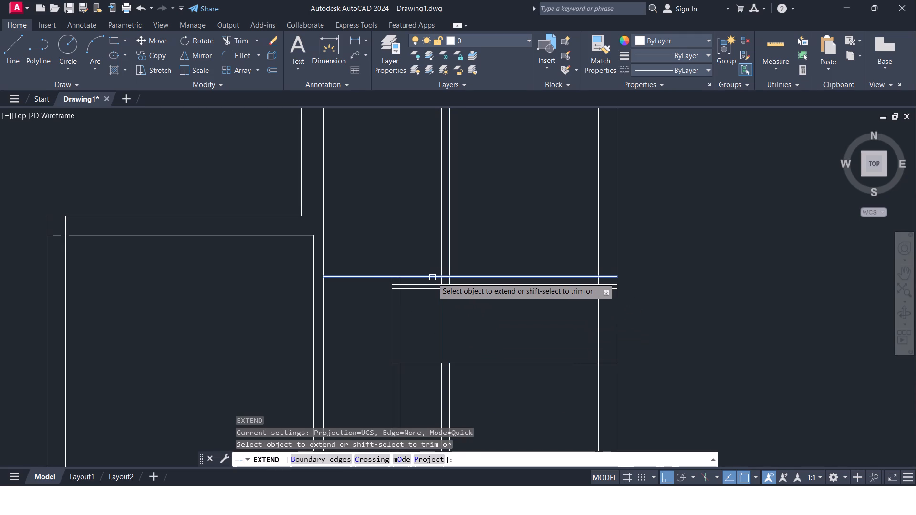
{"action": "left_click", "coordinate": [432, 278]}
{"action": "left_click", "coordinate": [427, 285]}
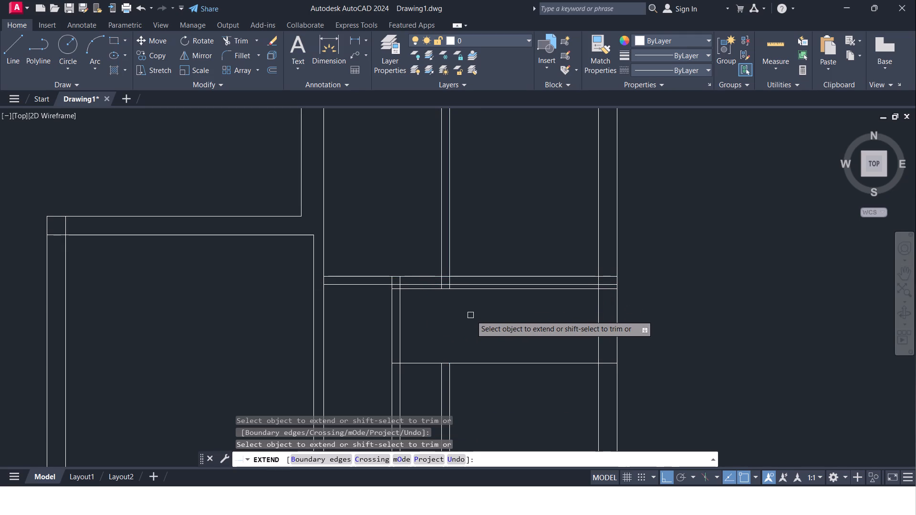
{"action": "middle_click_drag", "start_coordinate": [471, 315], "coordinate": [499, 309]}
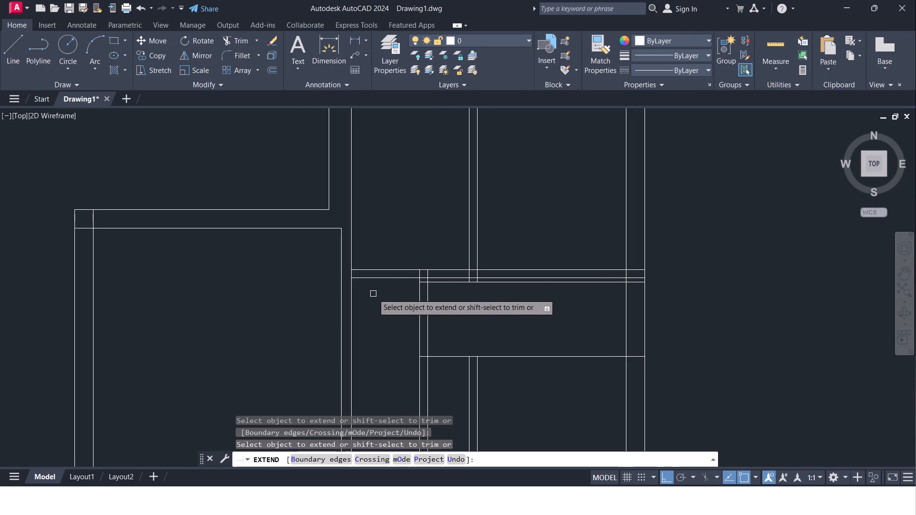
{"action": "key", "text": "Escape"}
Offset the long vertical wall line west of the inner room 2" to the east.
{"action": "type", "text": "TR"}
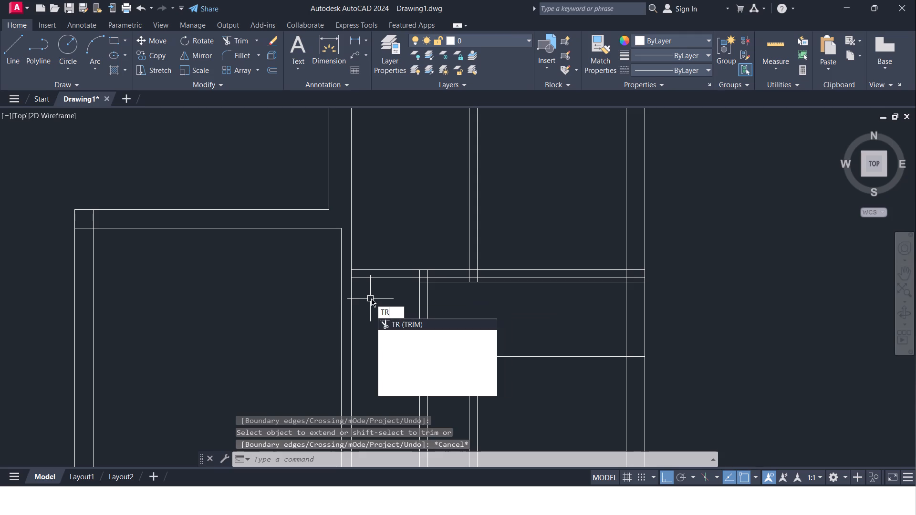
{"action": "key", "text": "Escape"}
{"action": "key", "text": "o"}
{"action": "key", "text": "Return"}
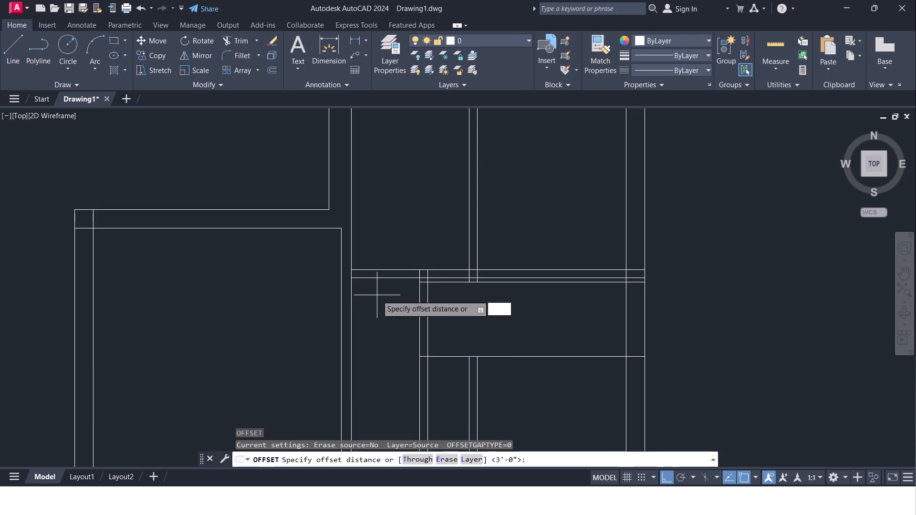
{"action": "key", "text": "2"}
{"action": "key", "text": "shift+quotedbl"}
{"action": "key", "text": "Return"}
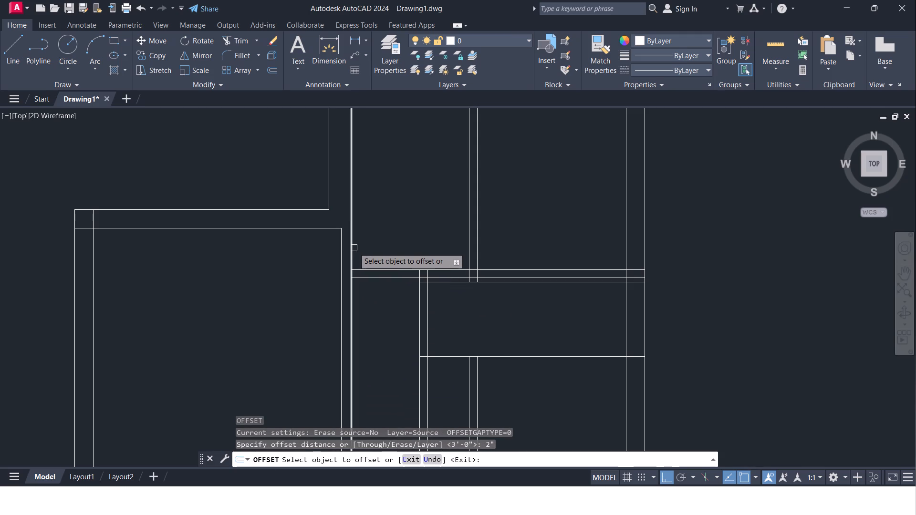
{"action": "left_click", "coordinate": [351, 250]}
{"action": "left_click", "coordinate": [365, 250]}
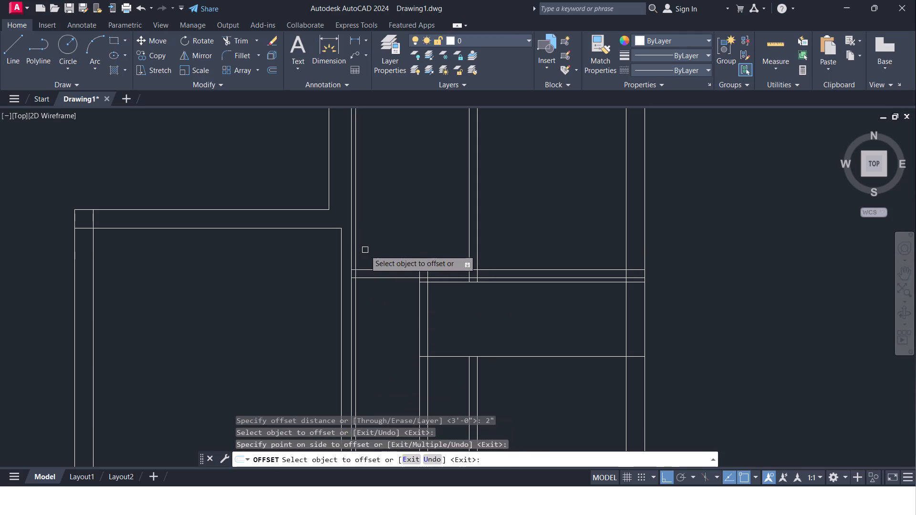
{"action": "middle_click_drag", "start_coordinate": [368, 252], "coordinate": [398, 256]}
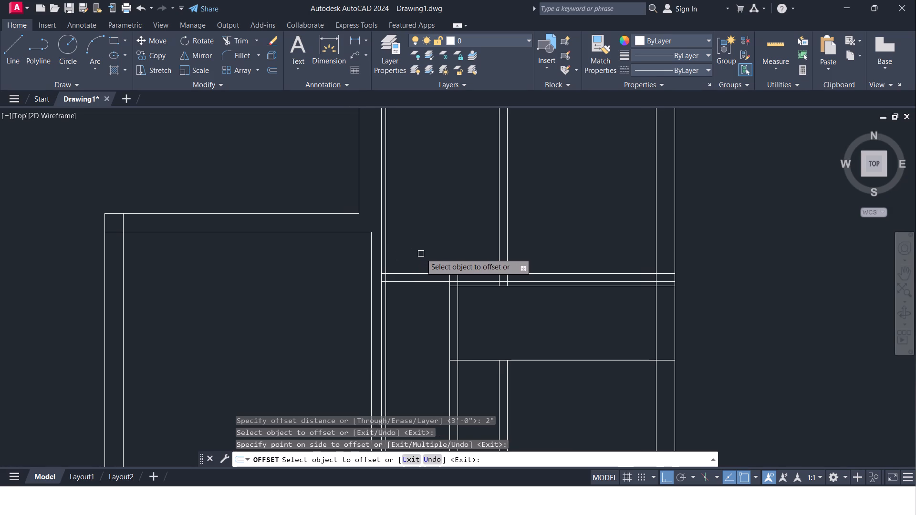
{"action": "key", "text": "Escape"}
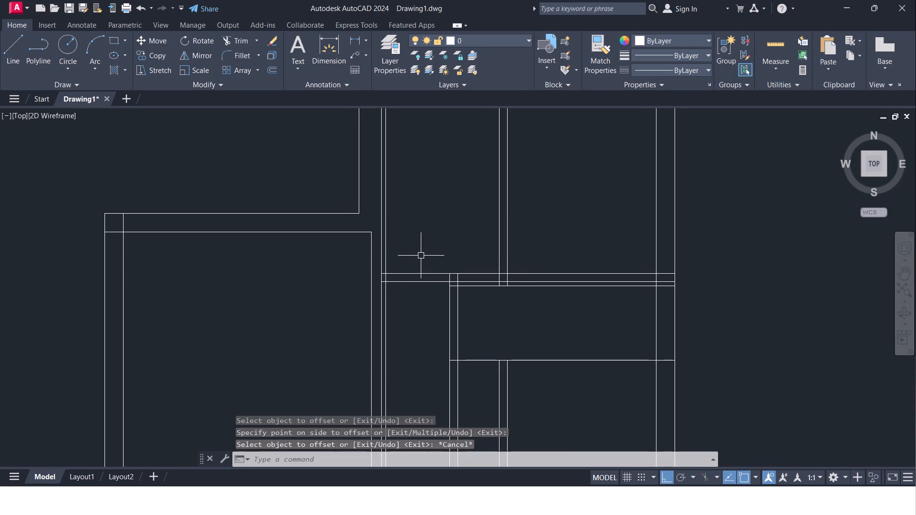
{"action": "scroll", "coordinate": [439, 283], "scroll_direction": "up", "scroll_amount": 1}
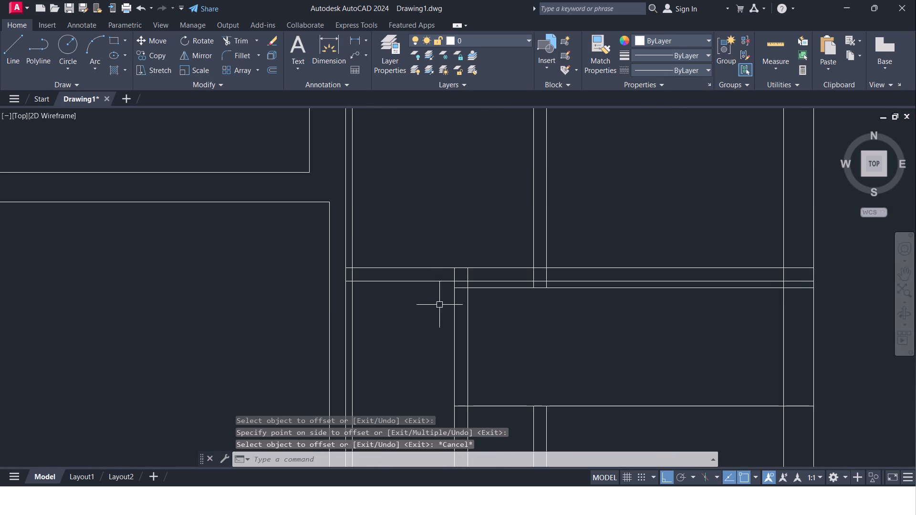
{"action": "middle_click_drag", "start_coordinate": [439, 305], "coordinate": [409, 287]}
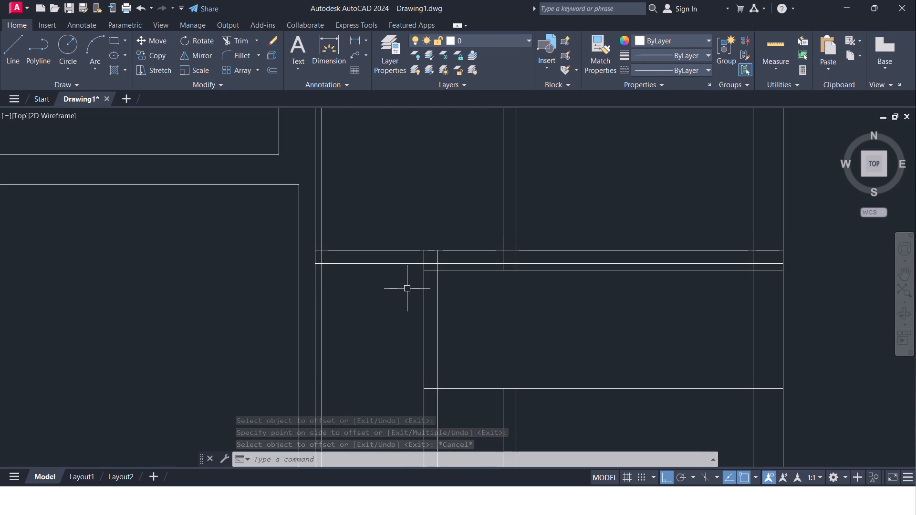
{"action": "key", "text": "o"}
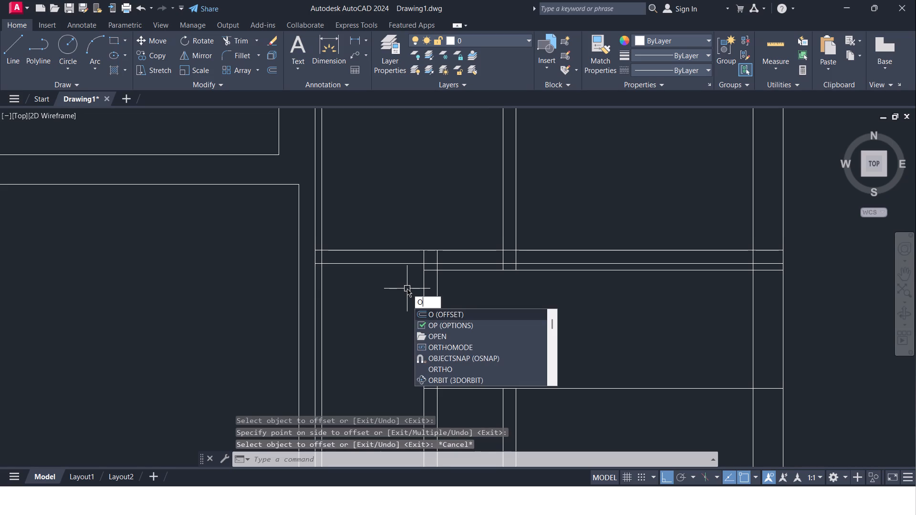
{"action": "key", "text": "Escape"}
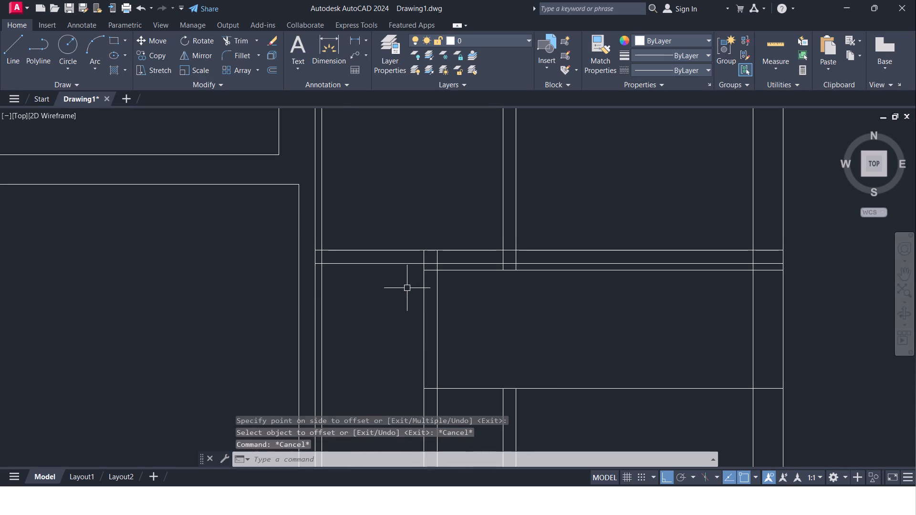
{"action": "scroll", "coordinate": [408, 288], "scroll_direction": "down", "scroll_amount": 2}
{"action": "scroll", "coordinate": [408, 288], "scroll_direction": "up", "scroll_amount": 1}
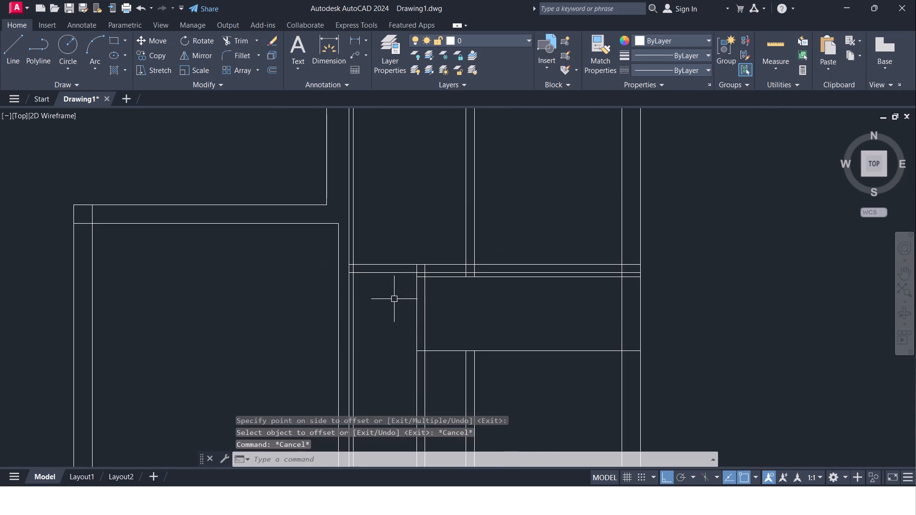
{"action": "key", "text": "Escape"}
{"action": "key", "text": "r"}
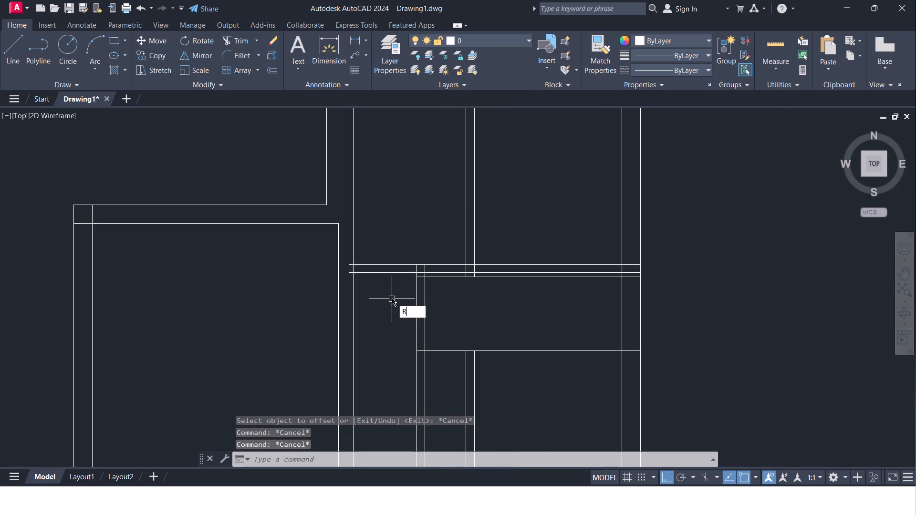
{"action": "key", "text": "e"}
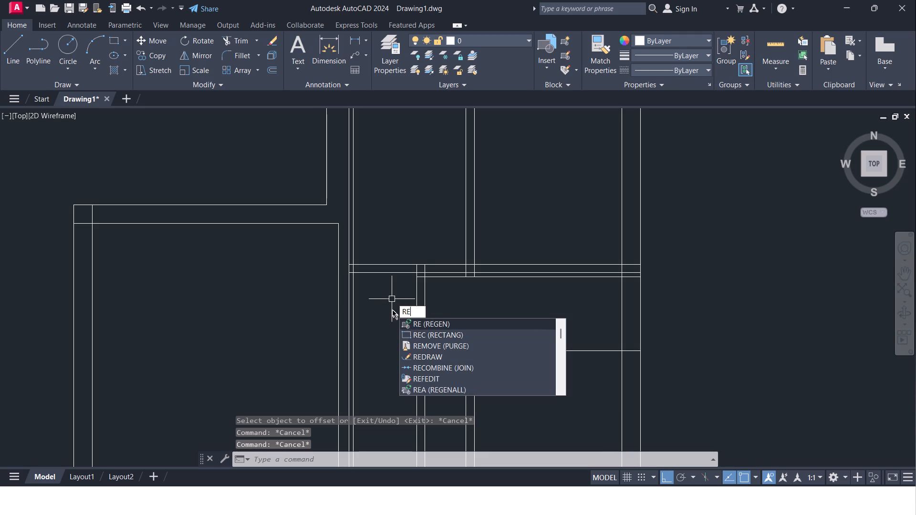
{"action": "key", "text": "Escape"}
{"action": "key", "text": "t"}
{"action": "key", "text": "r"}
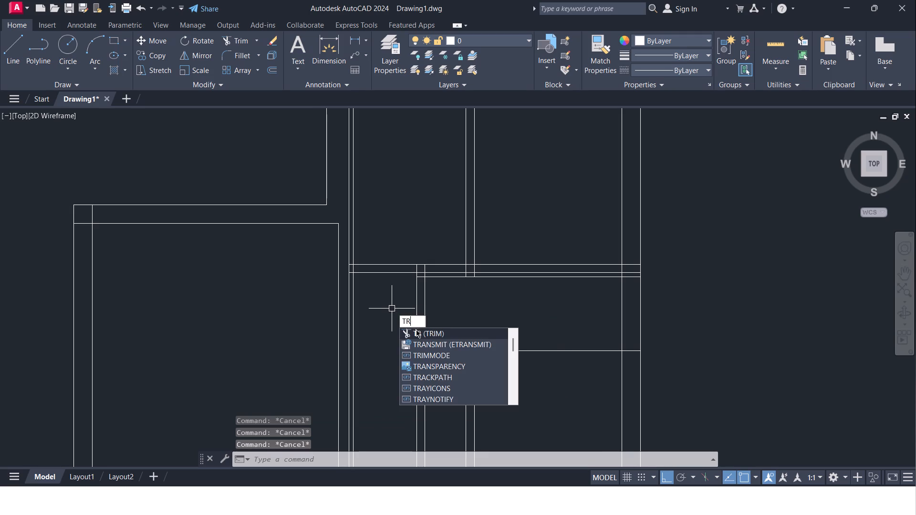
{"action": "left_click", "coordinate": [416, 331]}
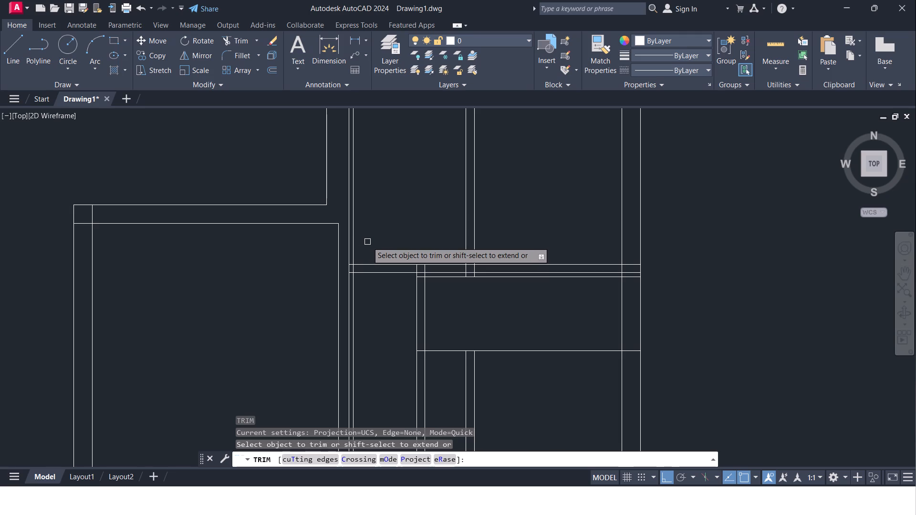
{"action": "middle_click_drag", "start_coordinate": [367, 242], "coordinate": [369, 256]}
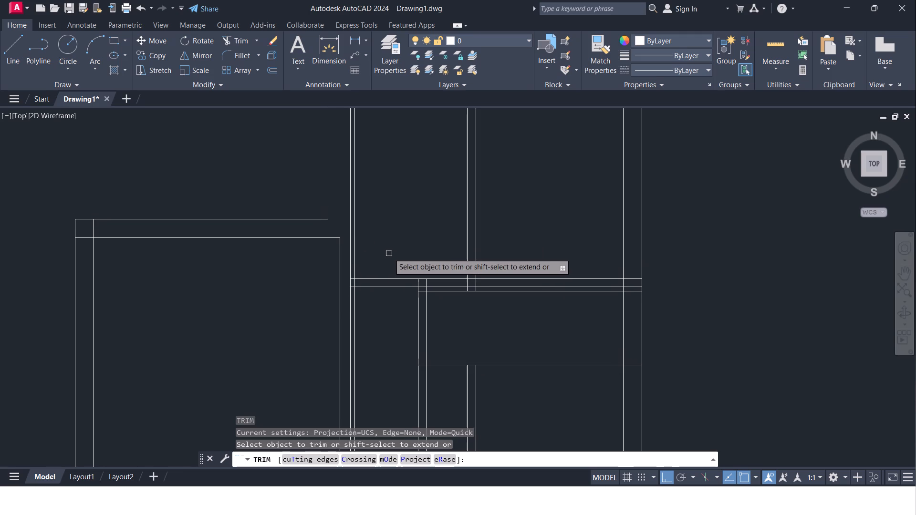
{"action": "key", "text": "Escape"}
Offset the lower of the two extended horizontal wall lines 3'6" upward.
{"action": "key", "text": "o"}
{"action": "key", "text": "Return"}
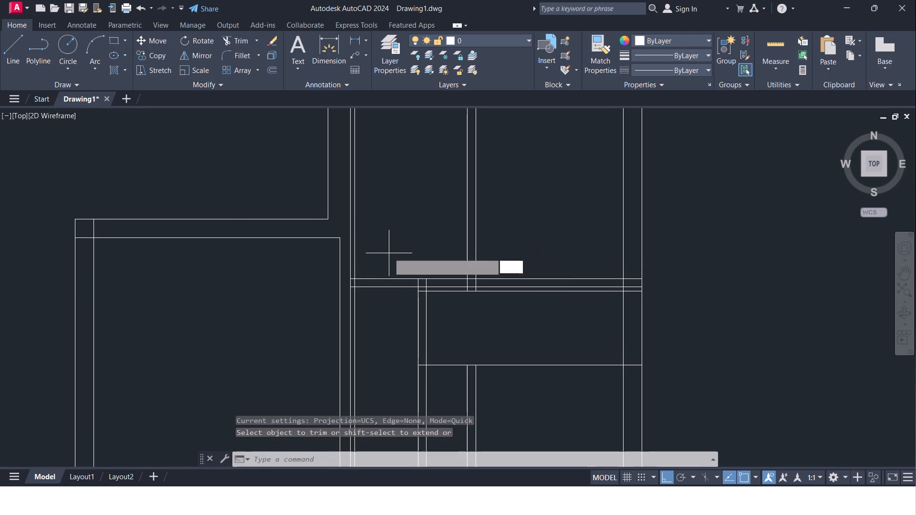
{"action": "key", "text": "3"}
{"action": "key", "text": "apostrophe"}
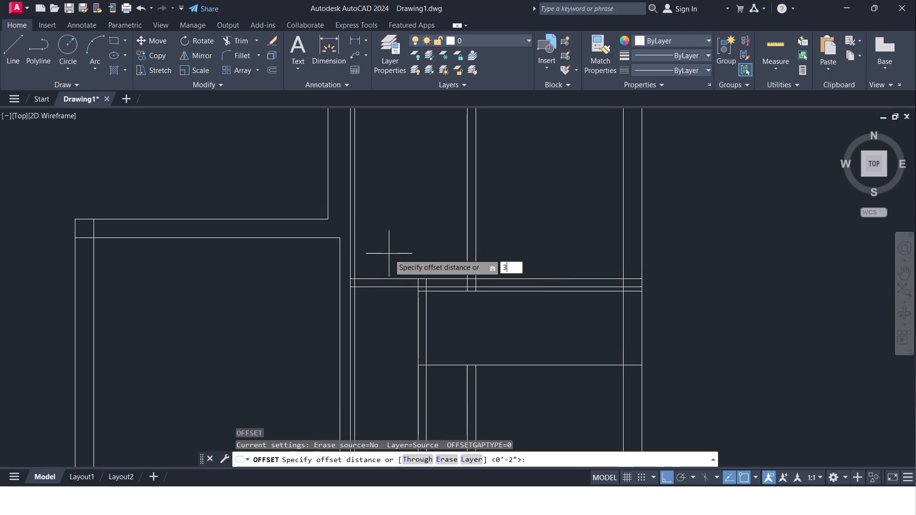
{"action": "key", "text": "6"}
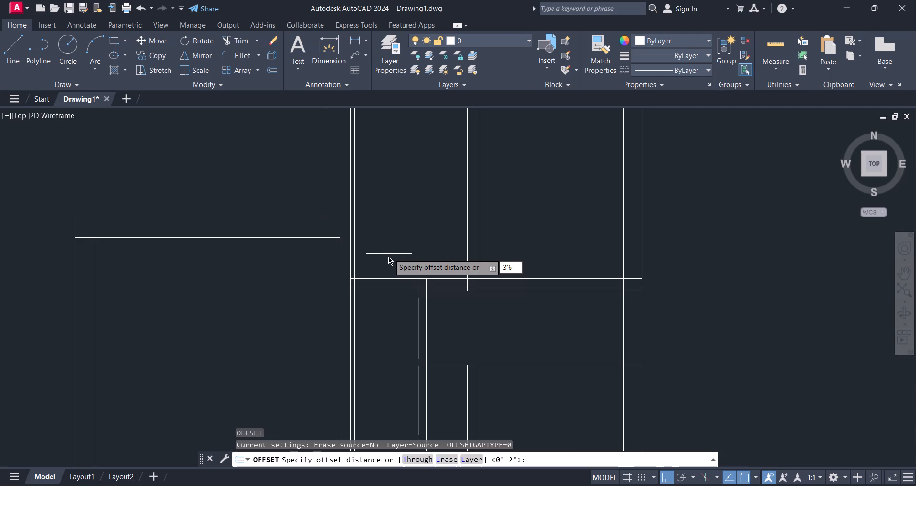
{"action": "key", "text": "shift+quotedbl"}
{"action": "key", "text": "Return"}
{"action": "left_click", "coordinate": [390, 286]}
{"action": "left_click", "coordinate": [389, 248]}
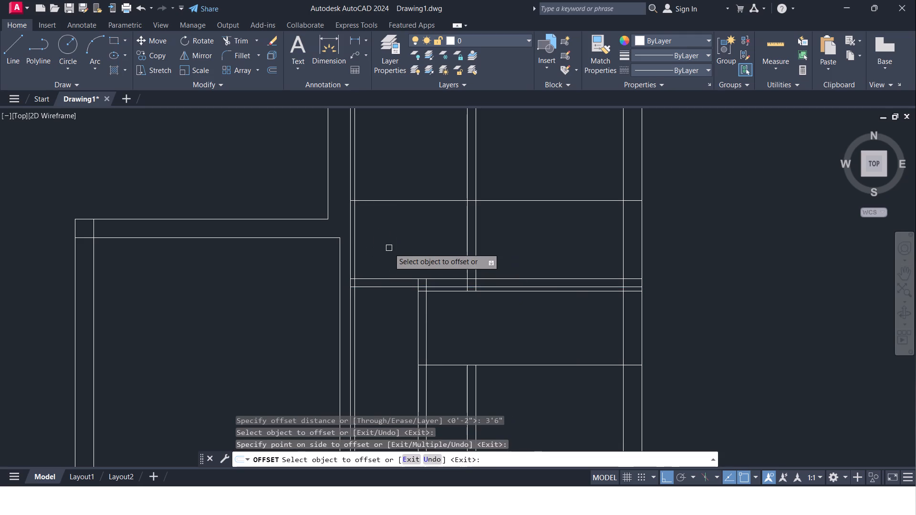
{"action": "key", "text": "Escape"}
Trim the surplus horizontal and vertical lines around the door opening, leaving a narrow door leaf against the long vertical wall line.
{"action": "type", "text": "TR"}
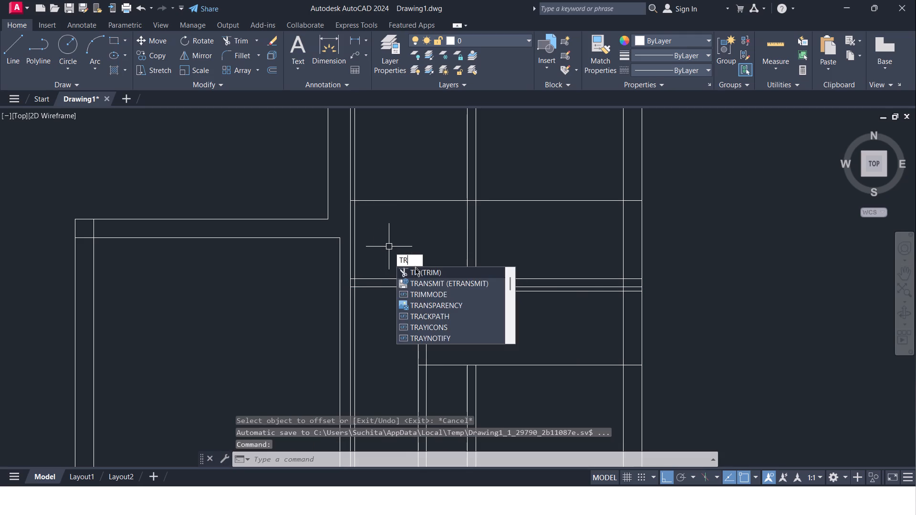
{"action": "left_click", "coordinate": [415, 269]}
{"action": "left_click", "coordinate": [356, 190]}
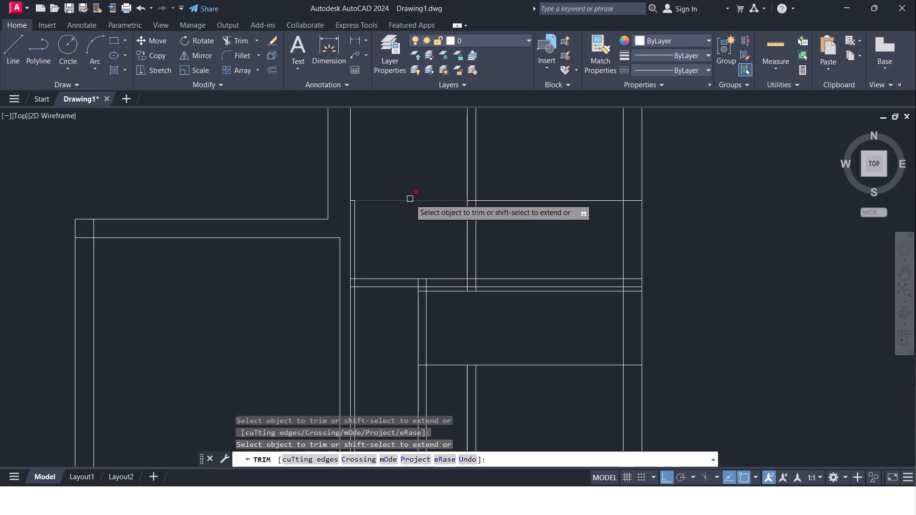
{"action": "left_click", "coordinate": [410, 199]}
{"action": "left_click_drag", "start_coordinate": [403, 223], "coordinate": [401, 291]}
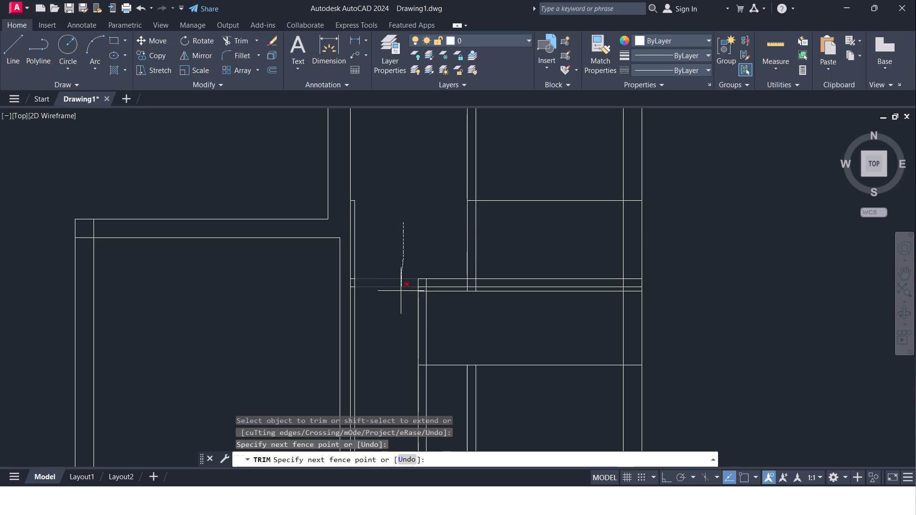
{"action": "left_click_drag", "start_coordinate": [401, 291], "coordinate": [400, 300]}
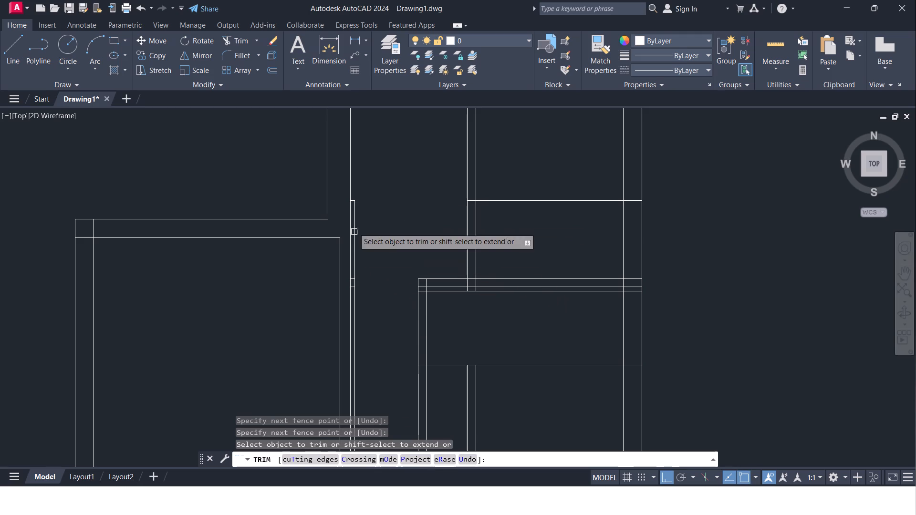
{"action": "scroll", "coordinate": [343, 207], "scroll_direction": "up", "scroll_amount": 1}
{"action": "middle_click_drag", "start_coordinate": [364, 246], "coordinate": [362, 199]}
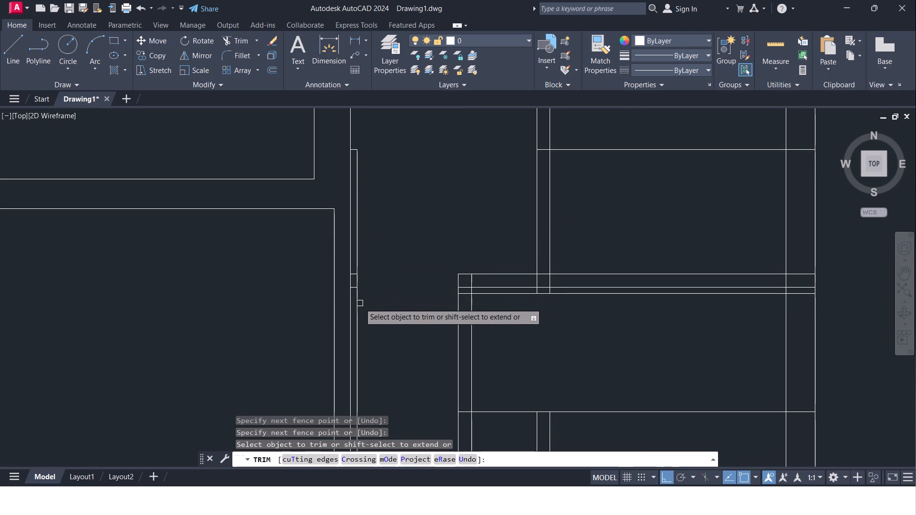
{"action": "left_click", "coordinate": [357, 305]}
{"action": "scroll", "coordinate": [365, 295], "scroll_direction": "down", "scroll_amount": 1}
{"action": "middle_click_drag", "start_coordinate": [365, 295], "coordinate": [364, 314]}
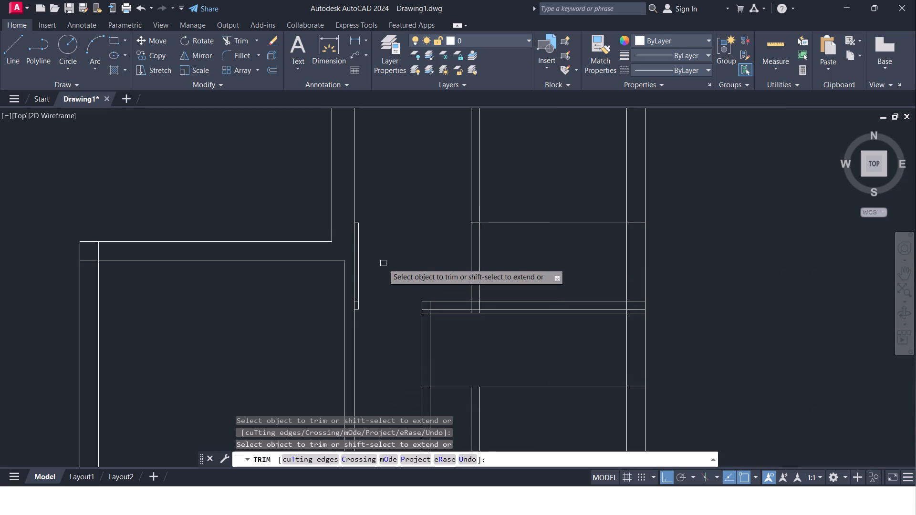
{"action": "key", "text": "Escape"}
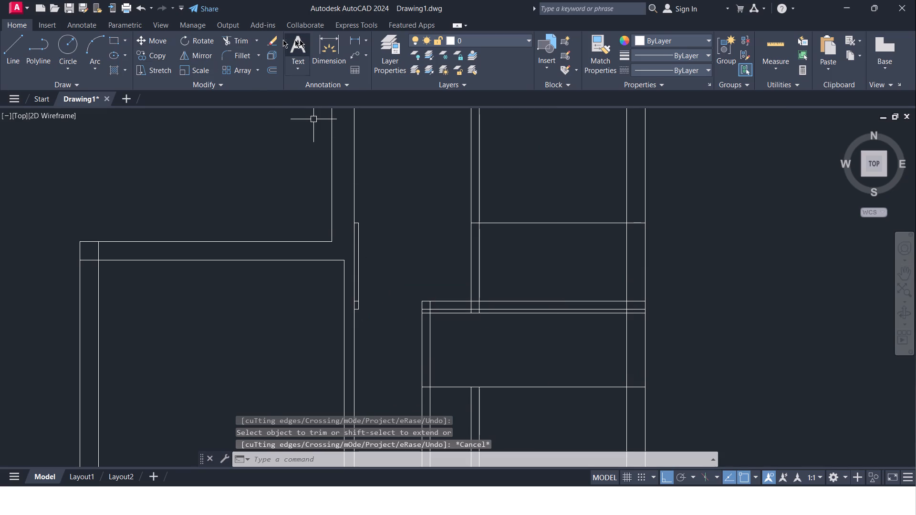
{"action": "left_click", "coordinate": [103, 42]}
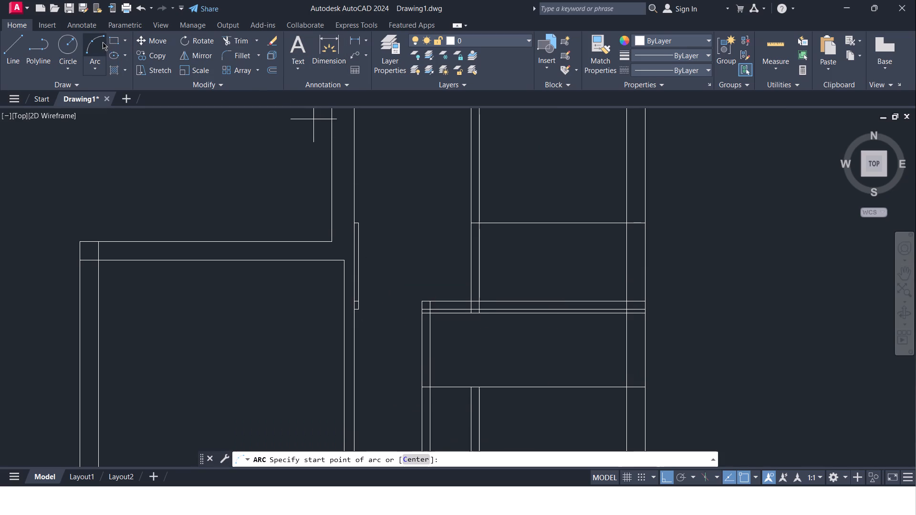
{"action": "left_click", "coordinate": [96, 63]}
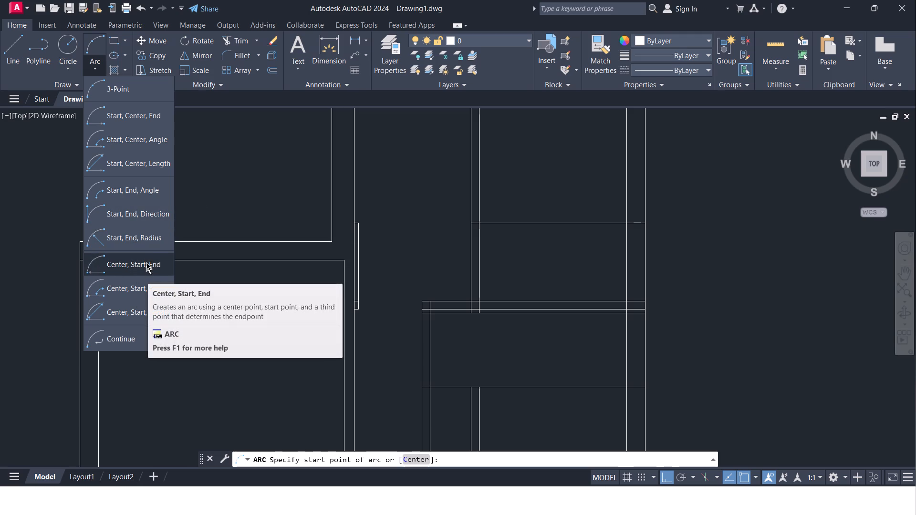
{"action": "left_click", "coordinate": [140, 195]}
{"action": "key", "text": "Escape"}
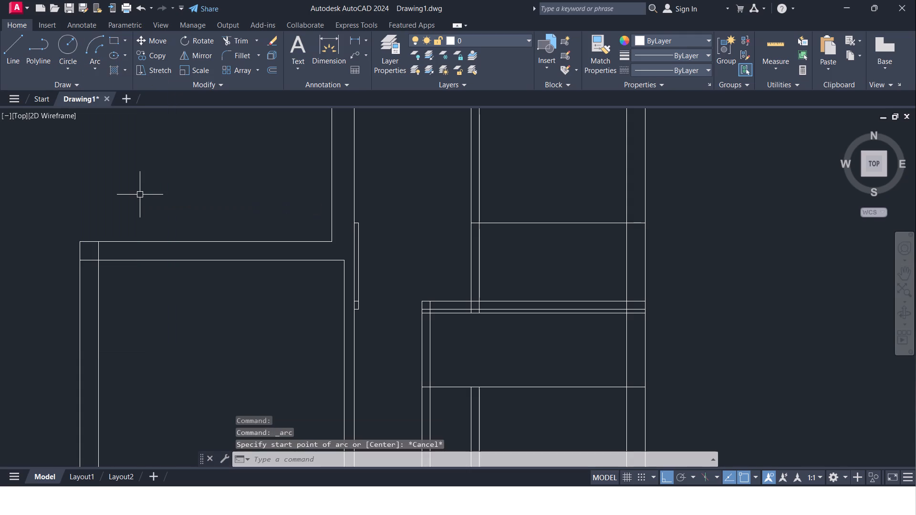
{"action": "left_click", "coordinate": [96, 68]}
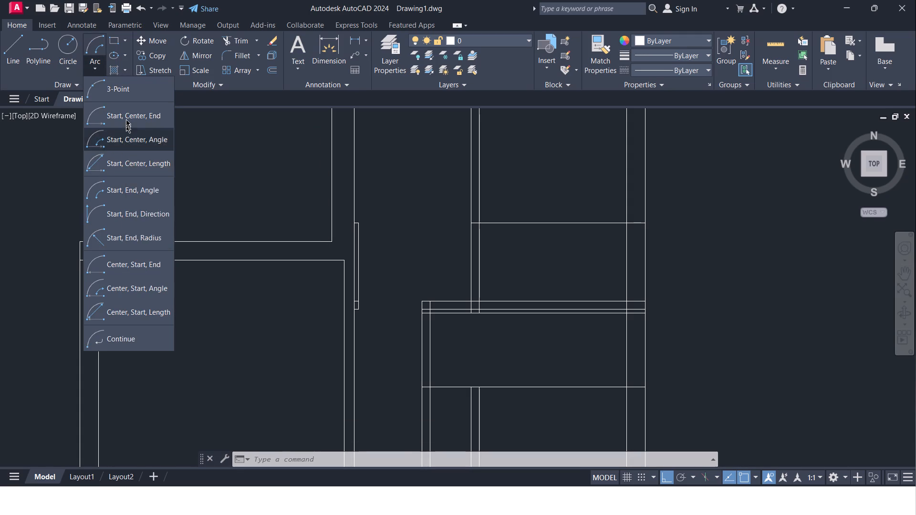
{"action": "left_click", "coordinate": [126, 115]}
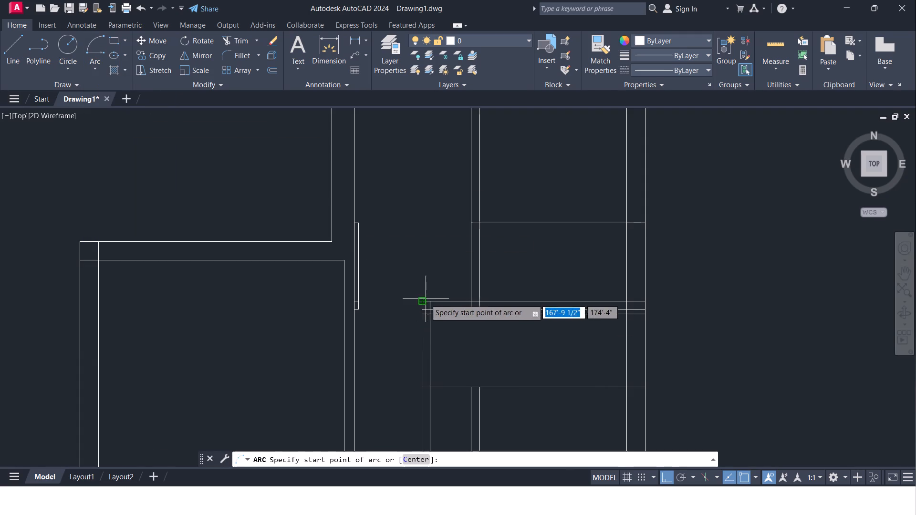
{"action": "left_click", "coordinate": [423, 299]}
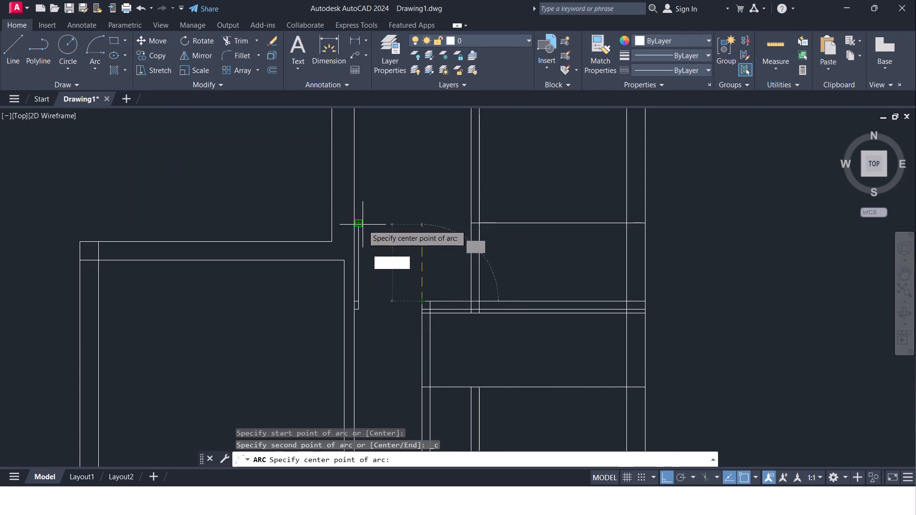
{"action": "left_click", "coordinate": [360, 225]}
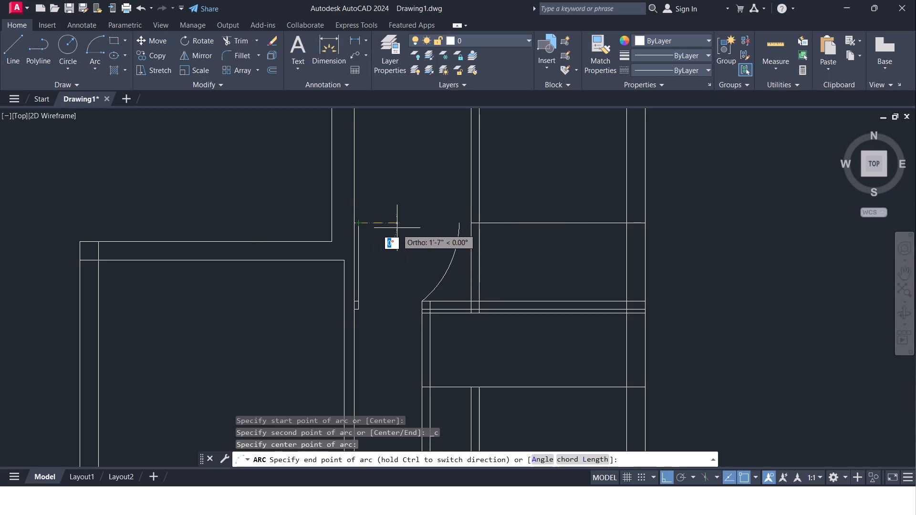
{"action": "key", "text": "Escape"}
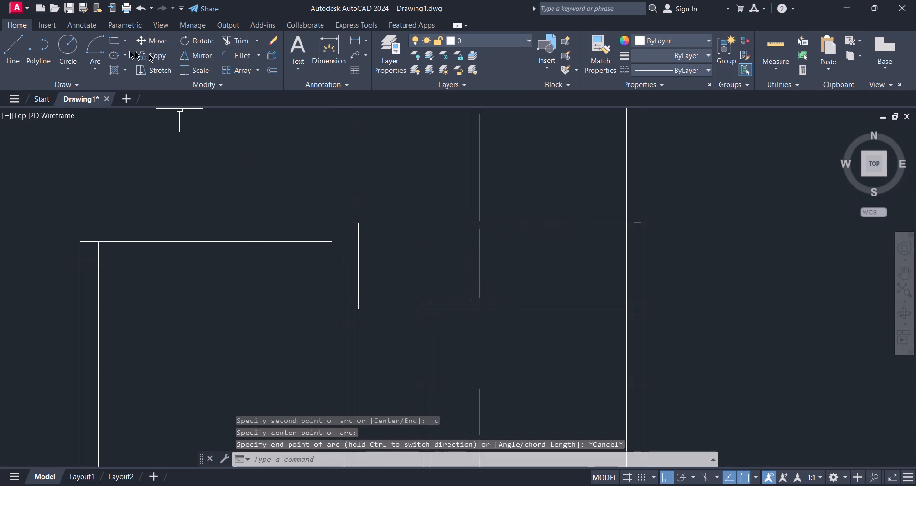
Draw a Start, End, Direction arc from the inner room's top-left wall corner to the door leaf's top-right corner, with a 90° start tangent.
{"action": "left_click", "coordinate": [93, 68]}
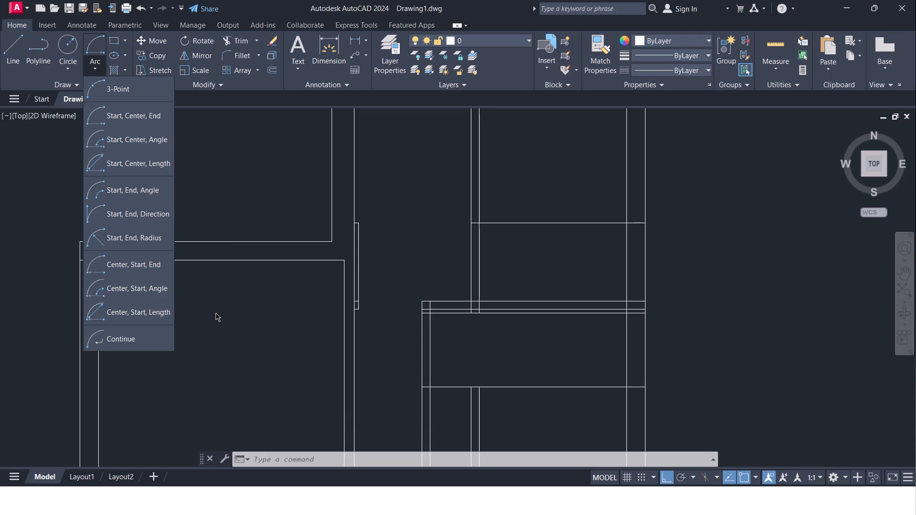
{"action": "left_click", "coordinate": [158, 219]}
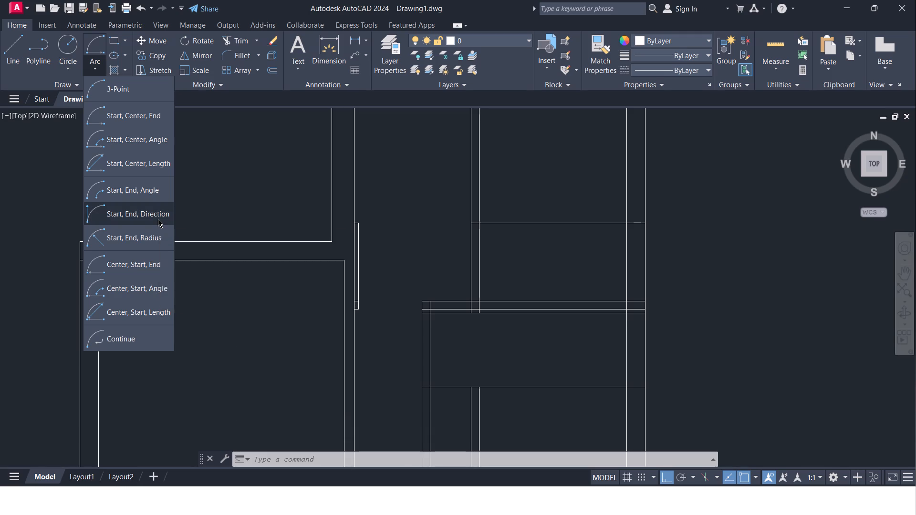
{"action": "left_click", "coordinate": [420, 302]}
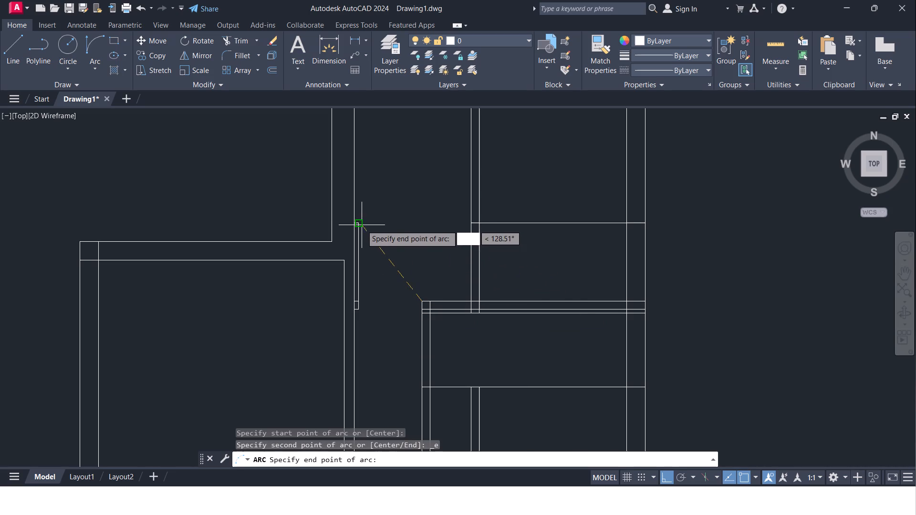
{"action": "left_click", "coordinate": [361, 225]}
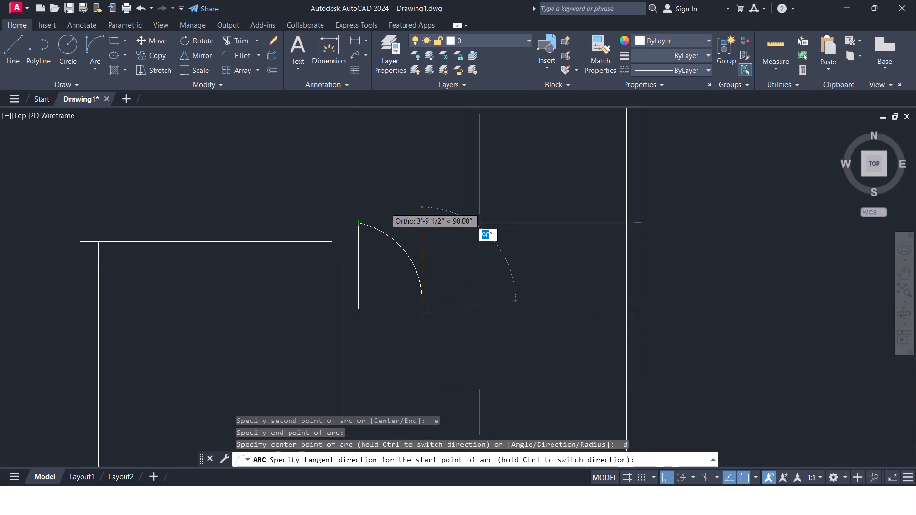
{"action": "left_click", "coordinate": [385, 207]}
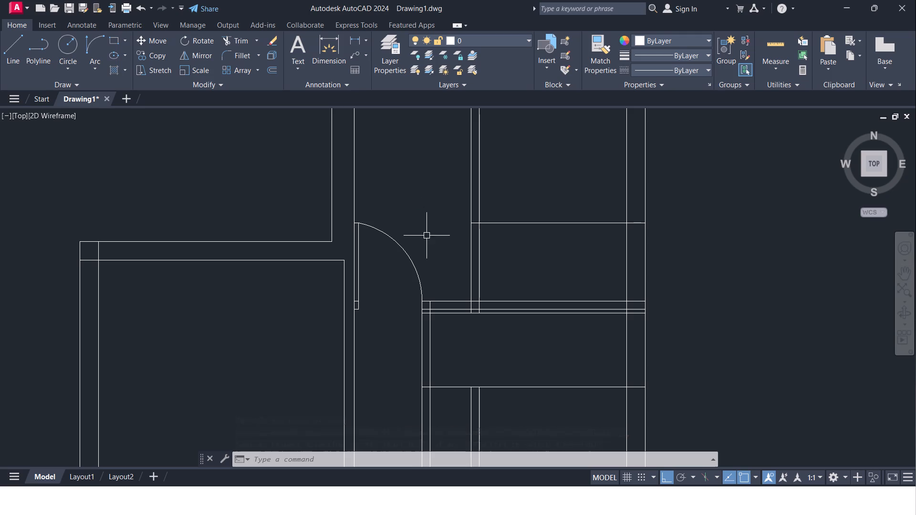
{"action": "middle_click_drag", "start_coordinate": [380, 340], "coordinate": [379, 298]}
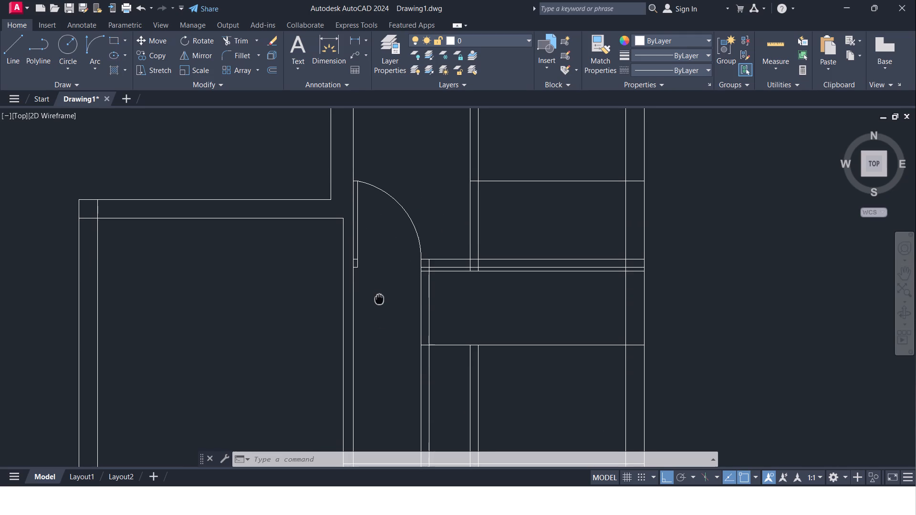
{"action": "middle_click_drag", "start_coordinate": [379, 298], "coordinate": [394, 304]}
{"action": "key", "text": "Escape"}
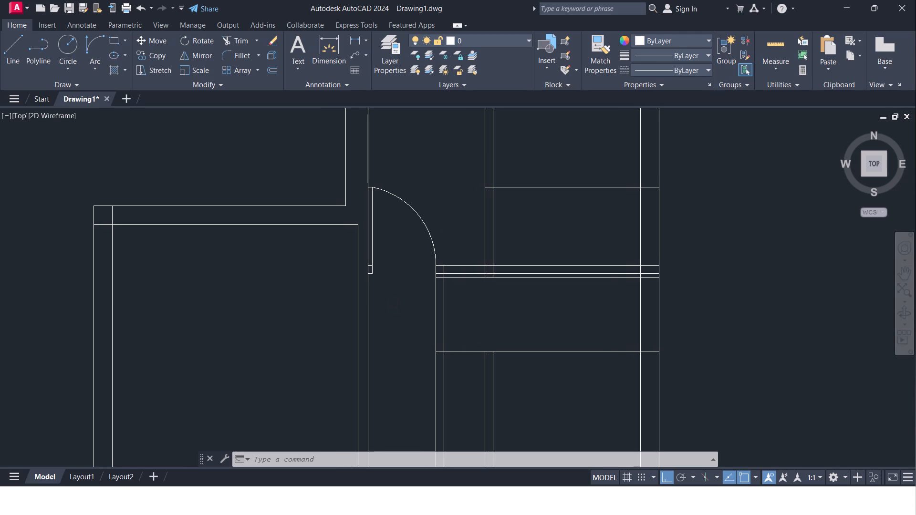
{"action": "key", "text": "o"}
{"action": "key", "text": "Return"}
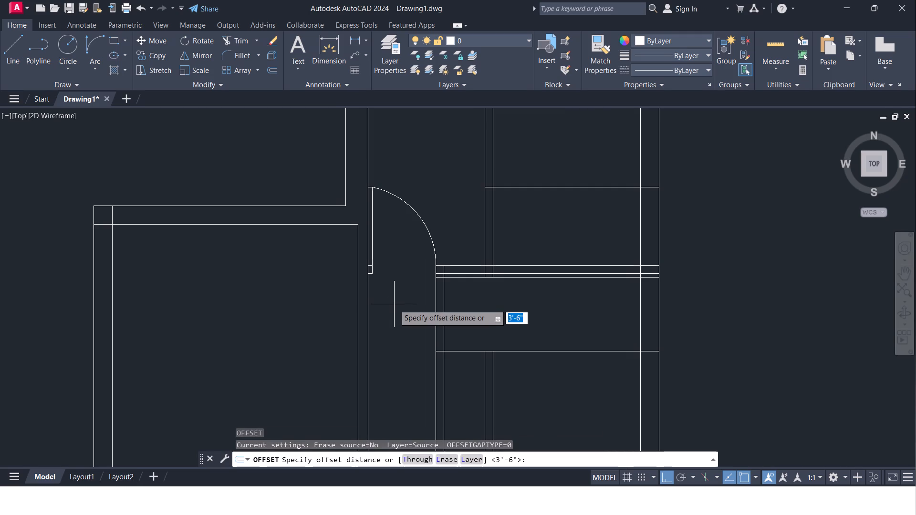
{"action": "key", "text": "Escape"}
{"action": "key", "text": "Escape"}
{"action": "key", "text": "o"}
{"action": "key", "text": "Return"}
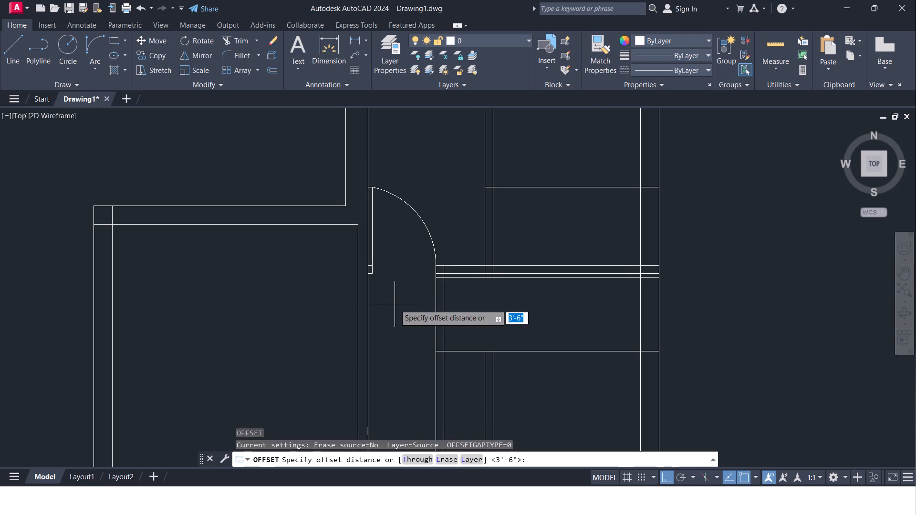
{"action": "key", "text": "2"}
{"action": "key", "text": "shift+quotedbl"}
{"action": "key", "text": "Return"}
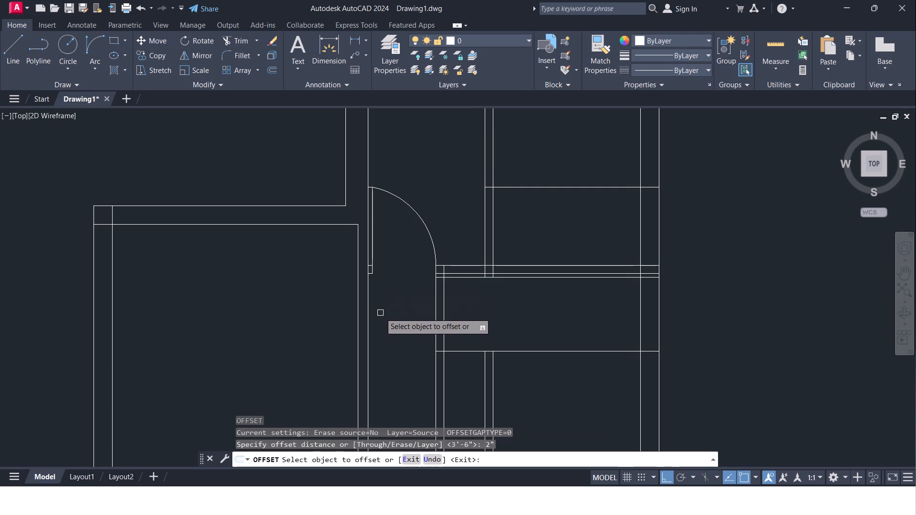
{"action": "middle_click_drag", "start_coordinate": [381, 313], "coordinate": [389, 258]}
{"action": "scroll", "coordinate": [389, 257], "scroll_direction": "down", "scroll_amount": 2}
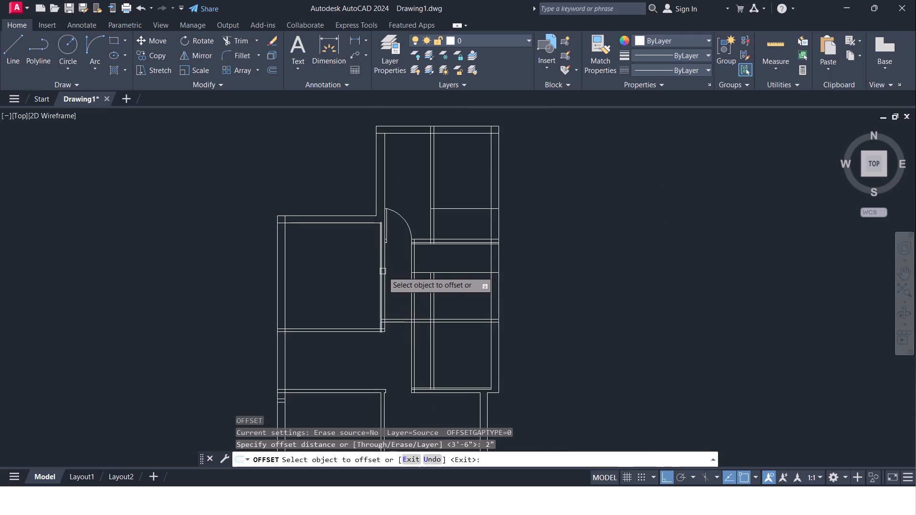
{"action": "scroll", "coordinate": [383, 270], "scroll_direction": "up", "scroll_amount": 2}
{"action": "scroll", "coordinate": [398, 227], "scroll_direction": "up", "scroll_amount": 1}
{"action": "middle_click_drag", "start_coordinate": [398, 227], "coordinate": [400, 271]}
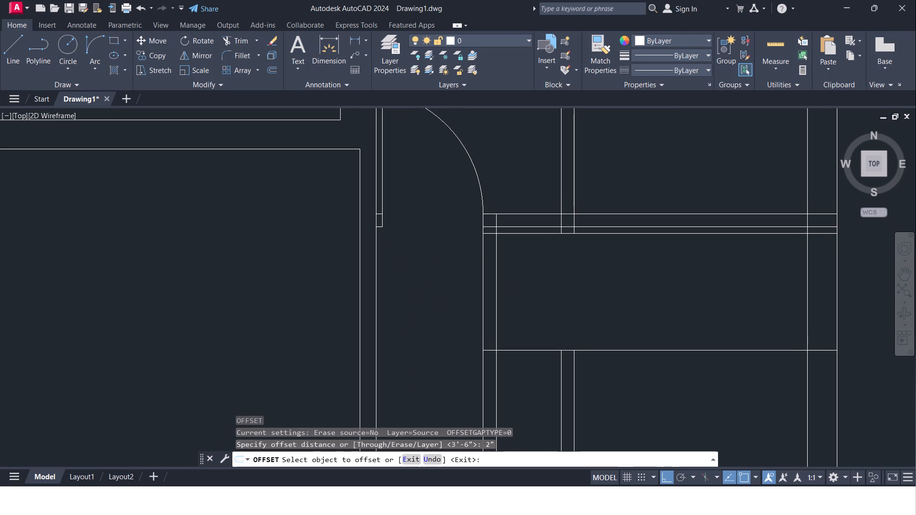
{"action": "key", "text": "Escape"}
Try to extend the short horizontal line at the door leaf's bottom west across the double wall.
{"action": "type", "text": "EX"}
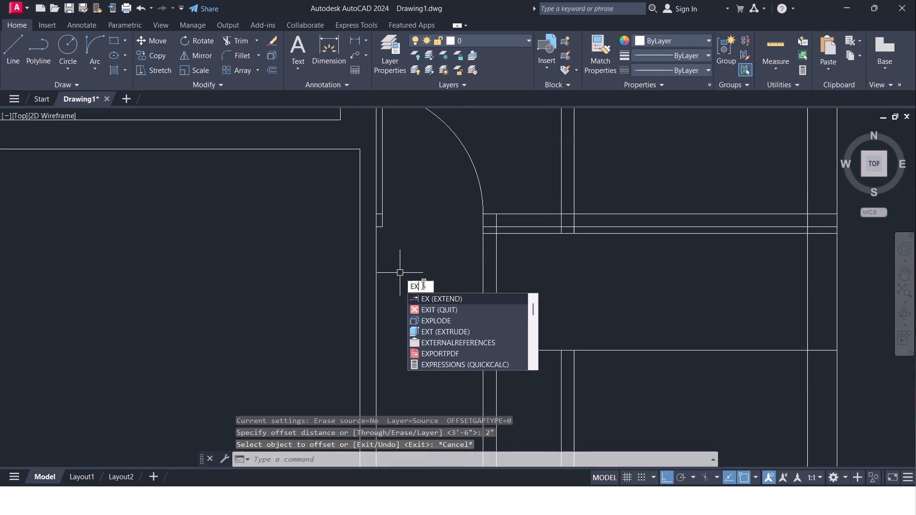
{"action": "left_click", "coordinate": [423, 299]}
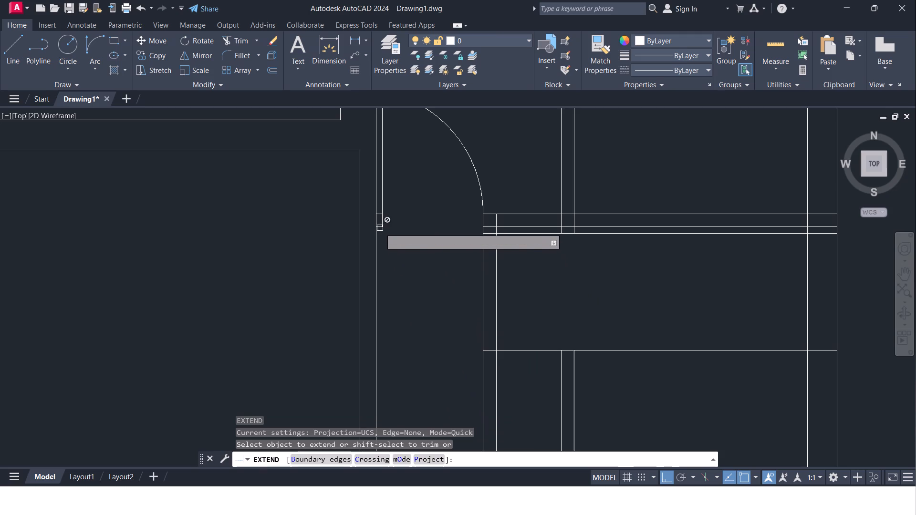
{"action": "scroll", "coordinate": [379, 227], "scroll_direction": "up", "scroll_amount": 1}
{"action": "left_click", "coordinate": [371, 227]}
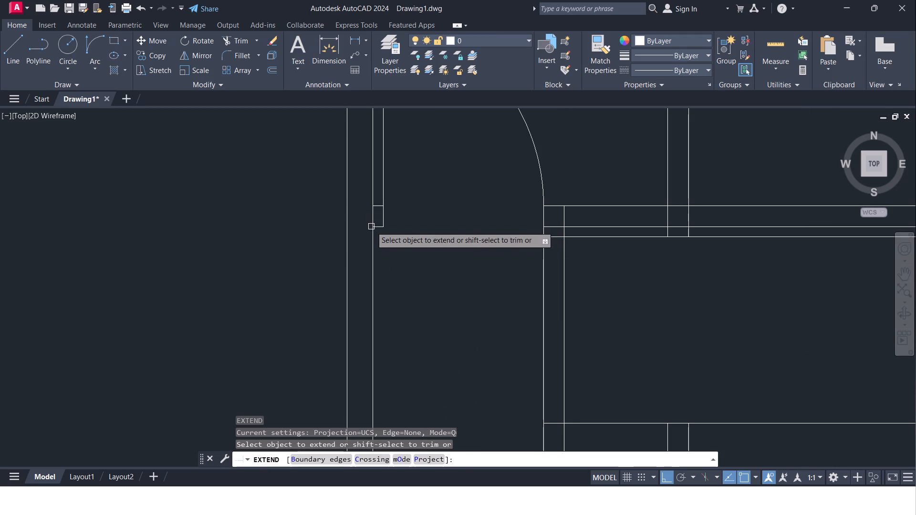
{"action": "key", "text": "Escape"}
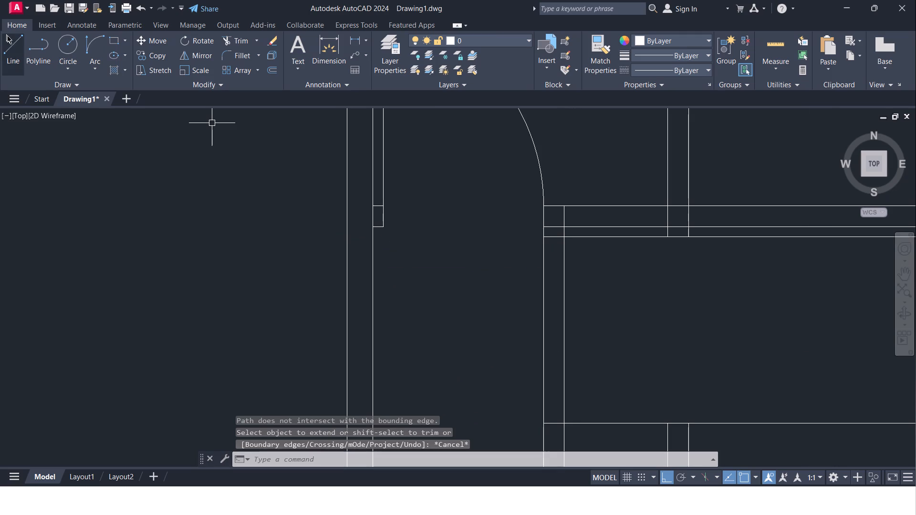
Draw a horizontal line from the west end of the door leaf's bottom line, running west past both vertical wall lines.
{"action": "left_click", "coordinate": [12, 46]}
{"action": "scroll", "coordinate": [366, 232], "scroll_direction": "up", "scroll_amount": 2}
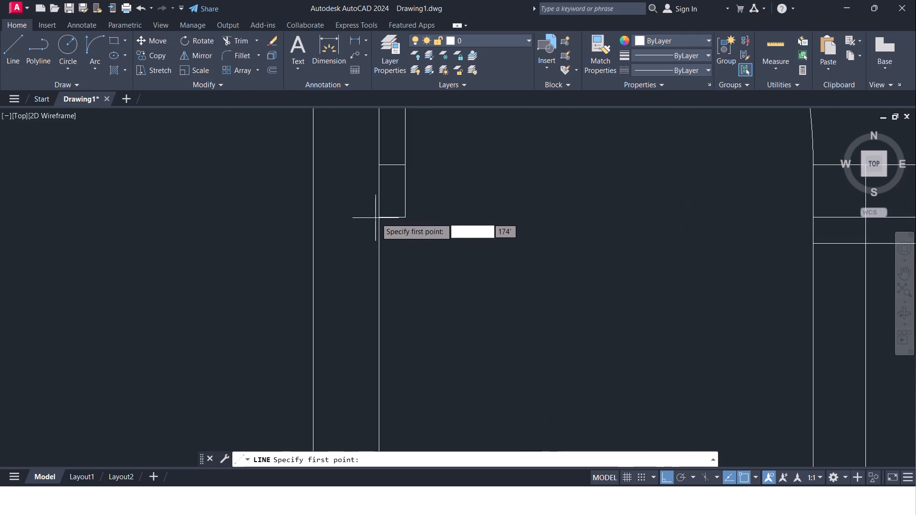
{"action": "left_click", "coordinate": [380, 218]}
{"action": "left_click", "coordinate": [236, 216]}
{"action": "key", "text": "Escape"}
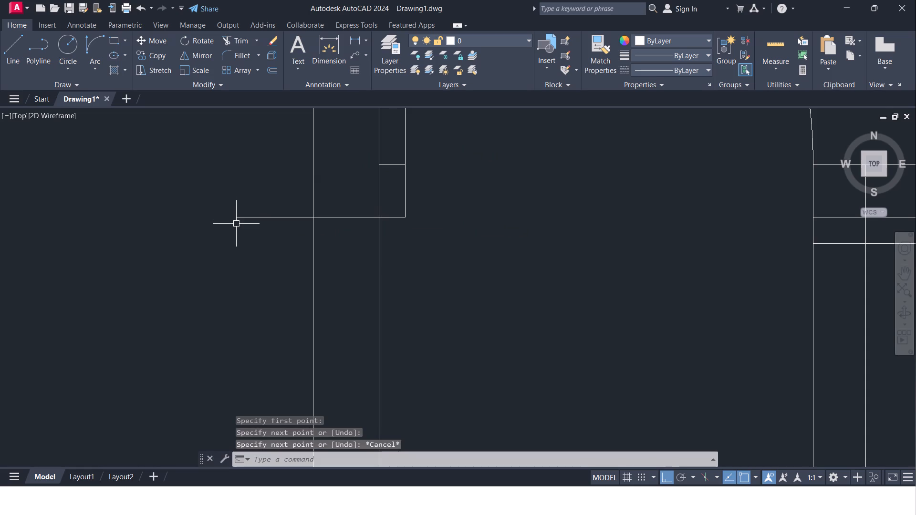
Trim the part of the new horizontal line that overhangs west of the double wall's western line.
{"action": "key", "text": "t"}
{"action": "key", "text": "r"}
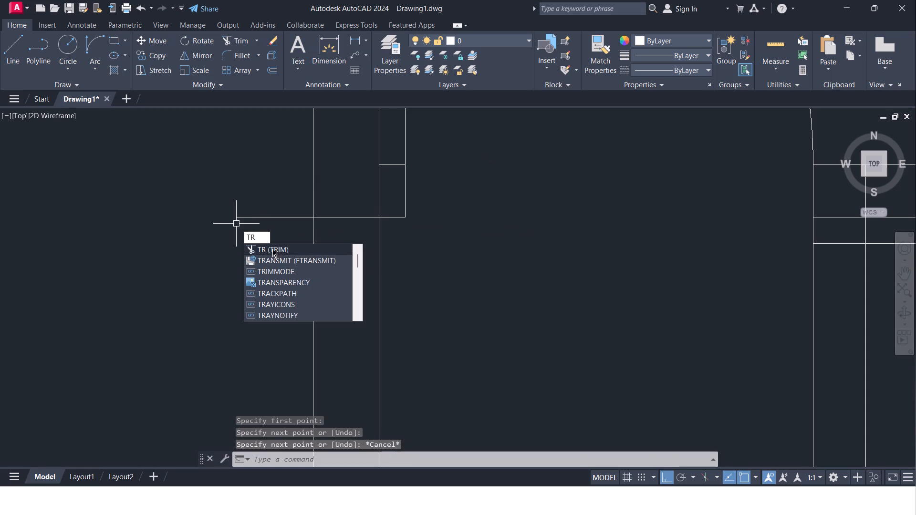
{"action": "left_click", "coordinate": [272, 249]}
{"action": "left_click", "coordinate": [285, 220]}
{"action": "scroll", "coordinate": [285, 220], "scroll_direction": "down", "scroll_amount": 2}
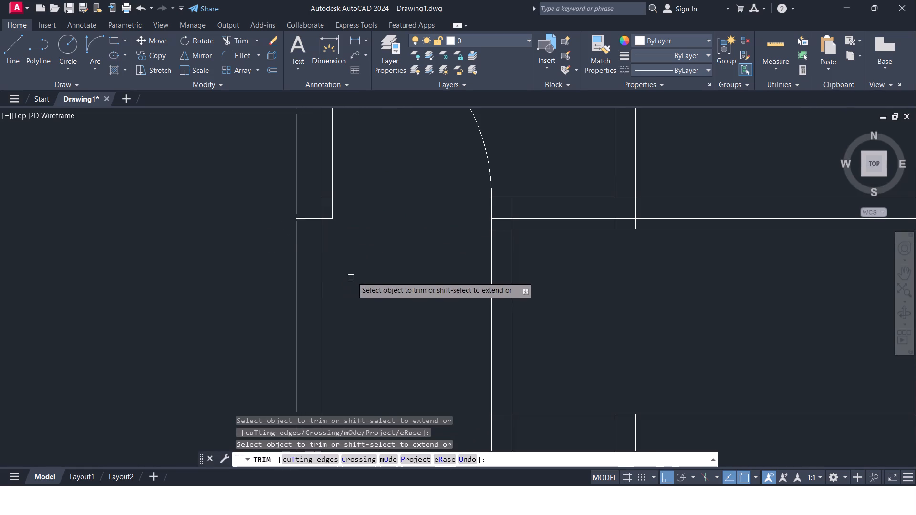
Offset the horizontal line crossing the double wall at the door leaf's bottom 2" to the south.
{"action": "middle_click_drag", "start_coordinate": [360, 270], "coordinate": [356, 247]}
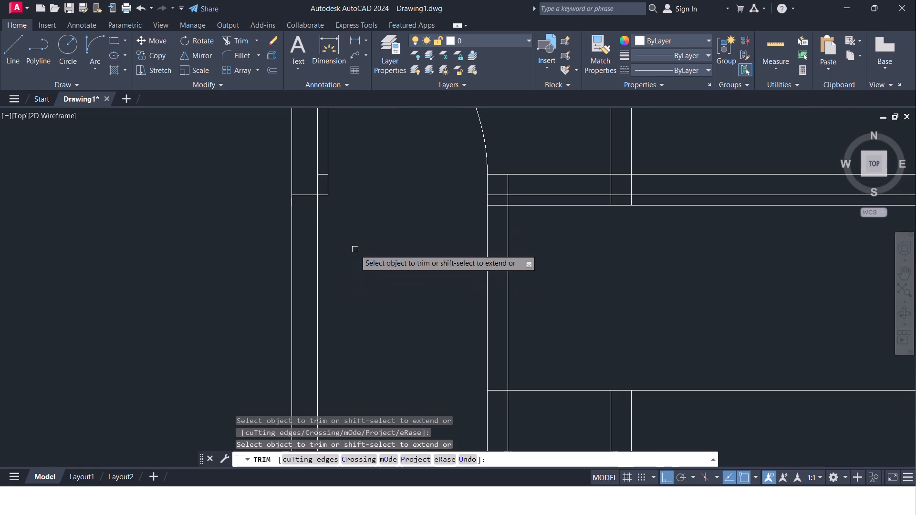
{"action": "key", "text": "Escape"}
{"action": "key", "text": "o"}
{"action": "key", "text": "Return"}
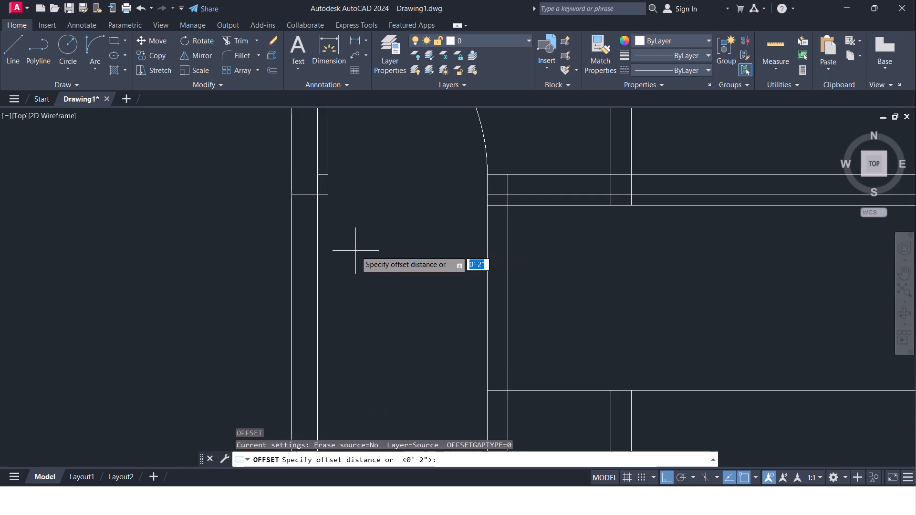
{"action": "key", "text": "2"}
{"action": "key", "text": "shift+quotedbl"}
{"action": "key", "text": "Return"}
{"action": "left_click", "coordinate": [306, 195]}
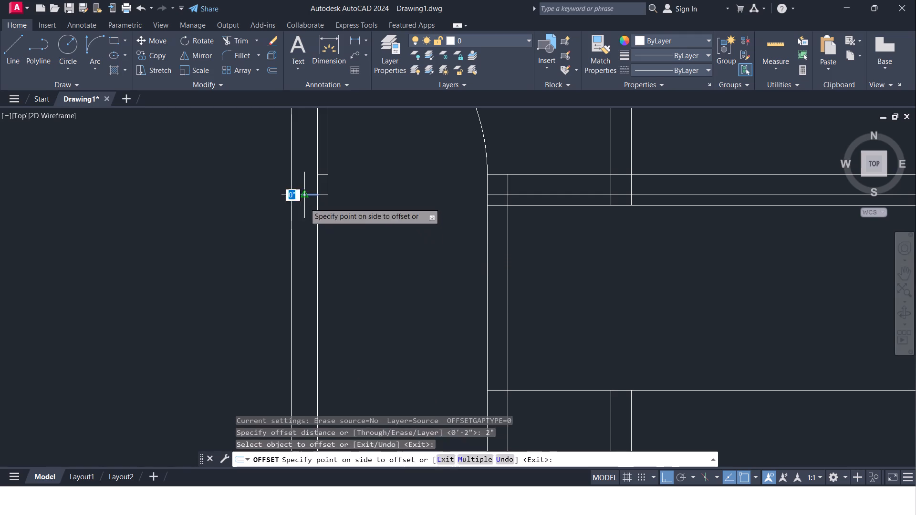
{"action": "left_click", "coordinate": [304, 216]}
{"action": "key", "text": "Escape"}
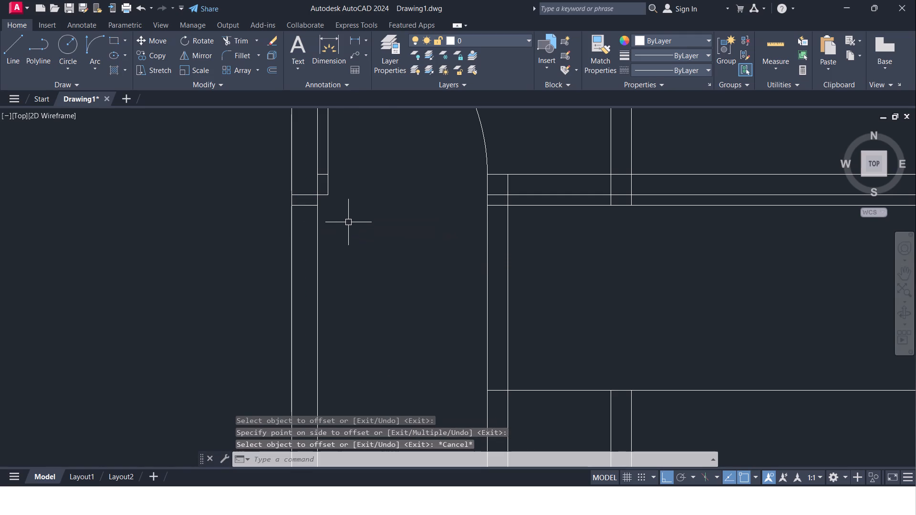
Measure the inner length of the western room's east wall with a linear dimension, without placing it.
{"action": "middle_click_drag", "start_coordinate": [349, 222], "coordinate": [350, 198]}
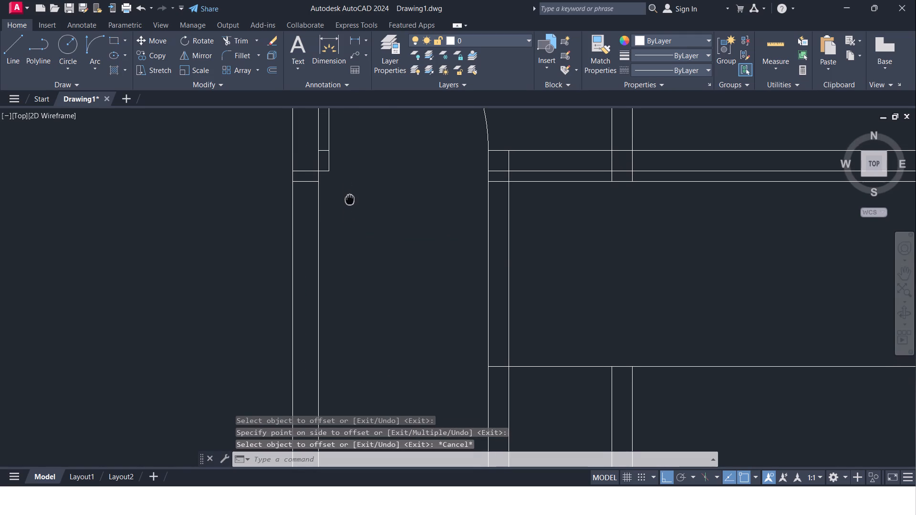
{"action": "middle_click_drag", "start_coordinate": [350, 198], "coordinate": [351, 203]}
{"action": "scroll", "coordinate": [351, 203], "scroll_direction": "down", "scroll_amount": 2}
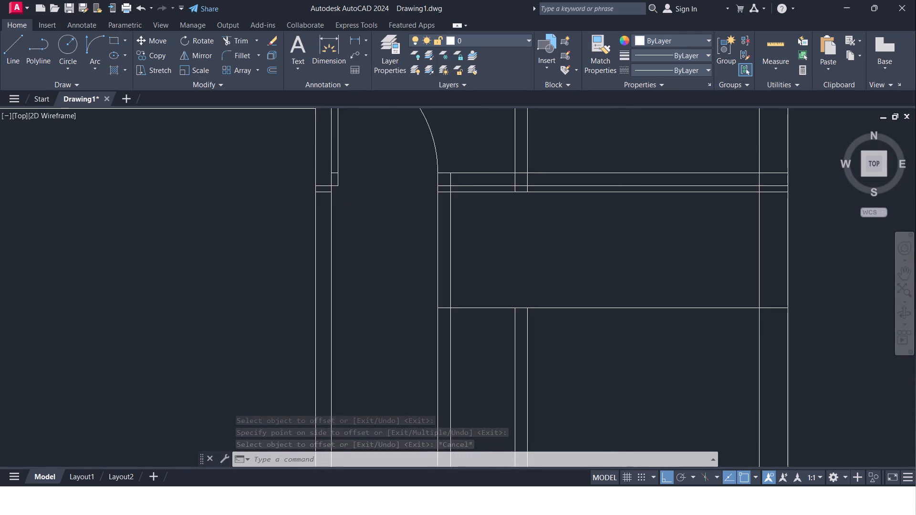
{"action": "scroll", "coordinate": [352, 206], "scroll_direction": "down", "scroll_amount": 1}
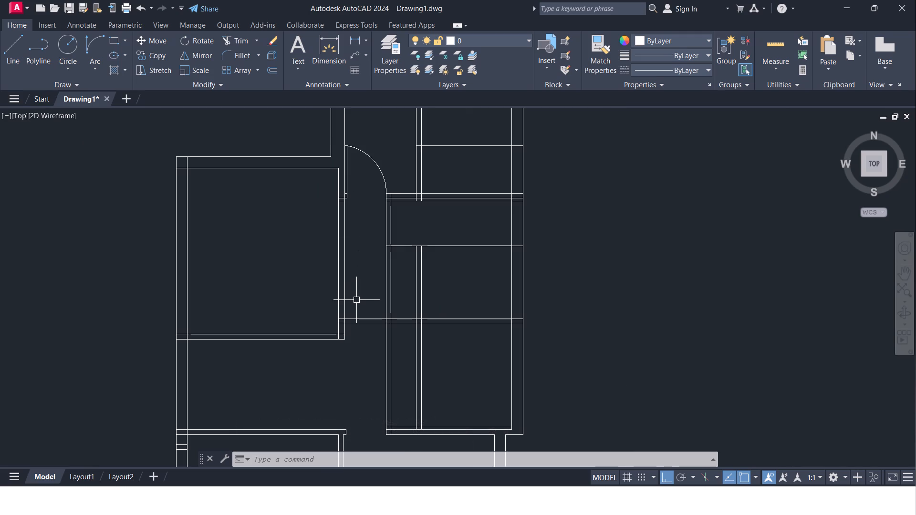
{"action": "middle_click", "coordinate": [356, 300]}
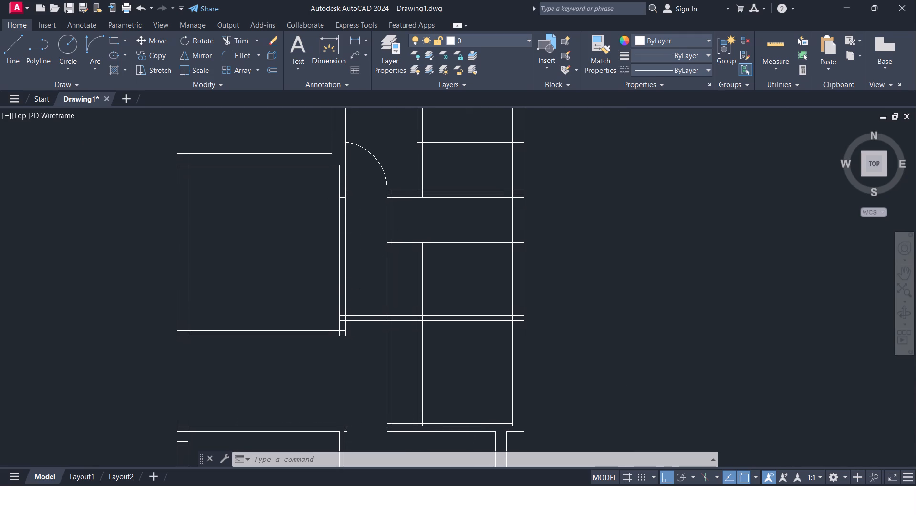
{"action": "key", "text": "Escape"}
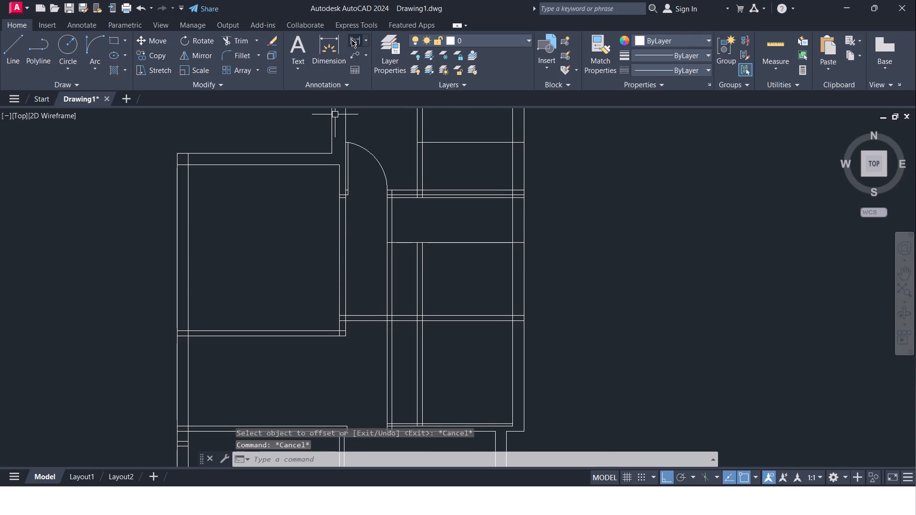
{"action": "left_click", "coordinate": [352, 40]}
{"action": "left_click", "coordinate": [340, 166]}
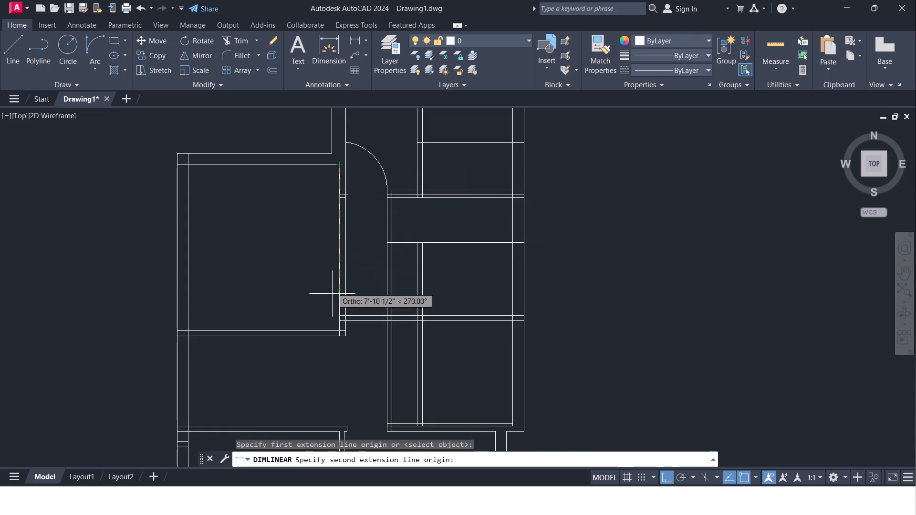
{"action": "left_click", "coordinate": [340, 328]}
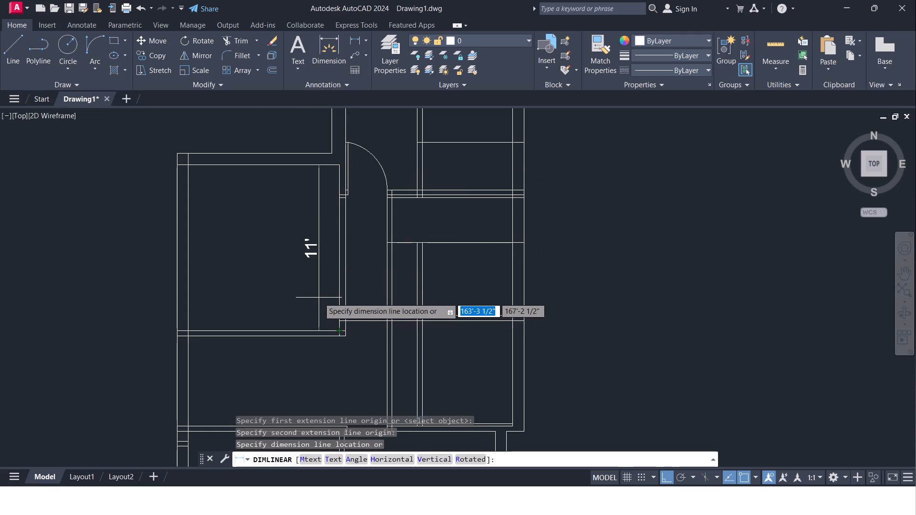
{"action": "key", "text": "Escape"}
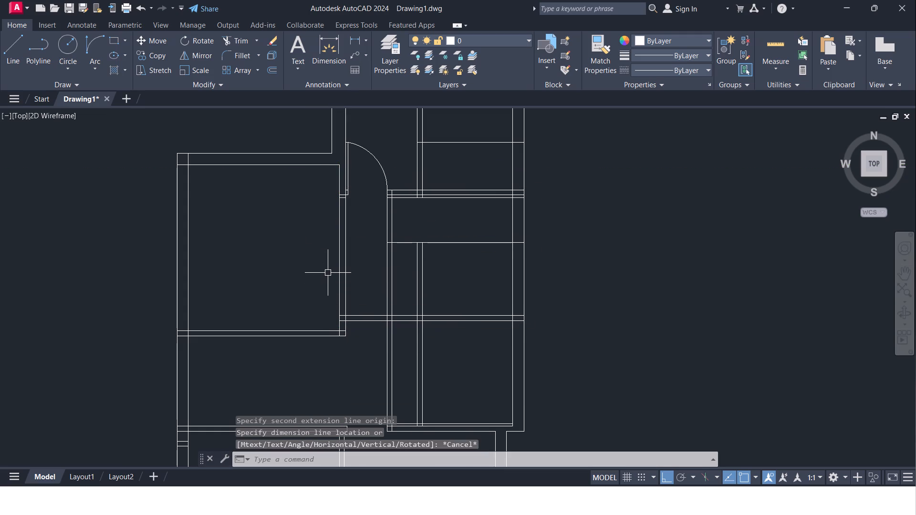
Trim the two horizontal wall lines where they cross the corridor between the western room's east wall and the eastern rooms' double wall.
{"action": "middle_click_drag", "start_coordinate": [328, 273], "coordinate": [322, 255]}
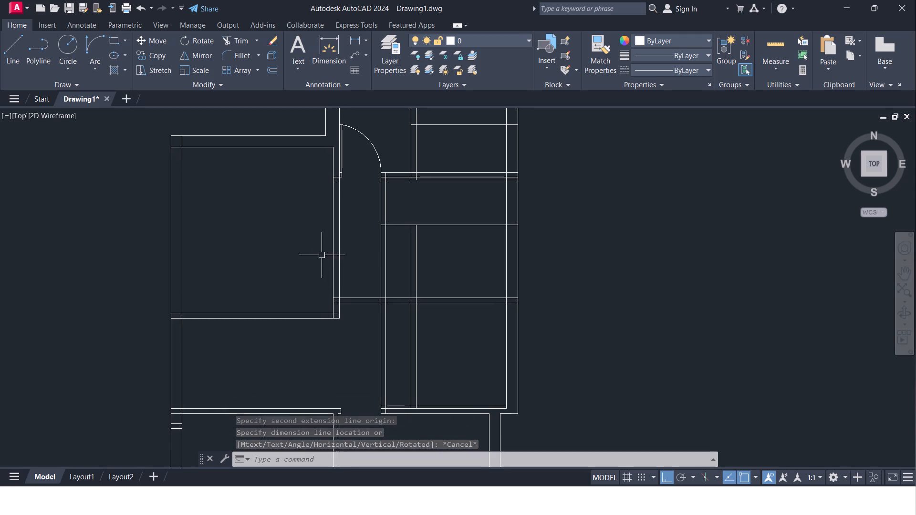
{"action": "scroll", "coordinate": [325, 274], "scroll_direction": "up", "scroll_amount": 1}
{"action": "middle_click_drag", "start_coordinate": [325, 274], "coordinate": [303, 246]}
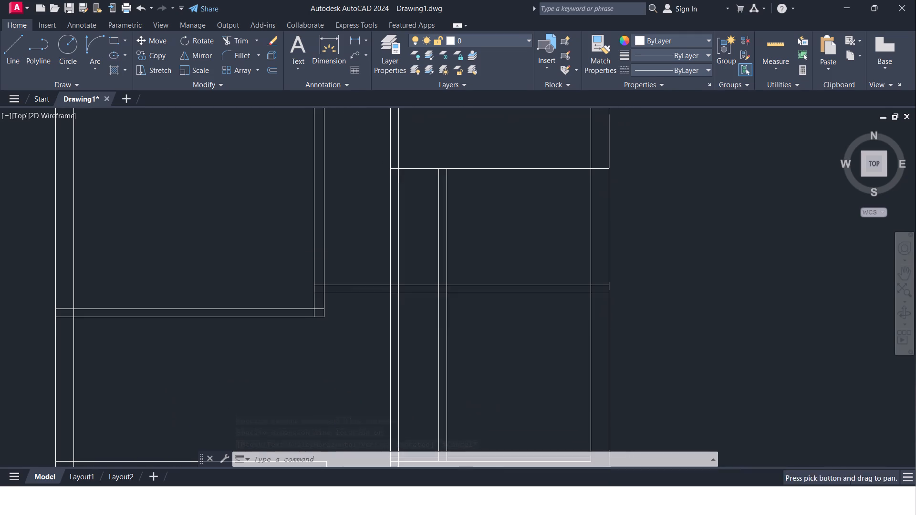
{"action": "key", "text": "Escape"}
{"action": "key", "text": "t"}
{"action": "key", "text": "r"}
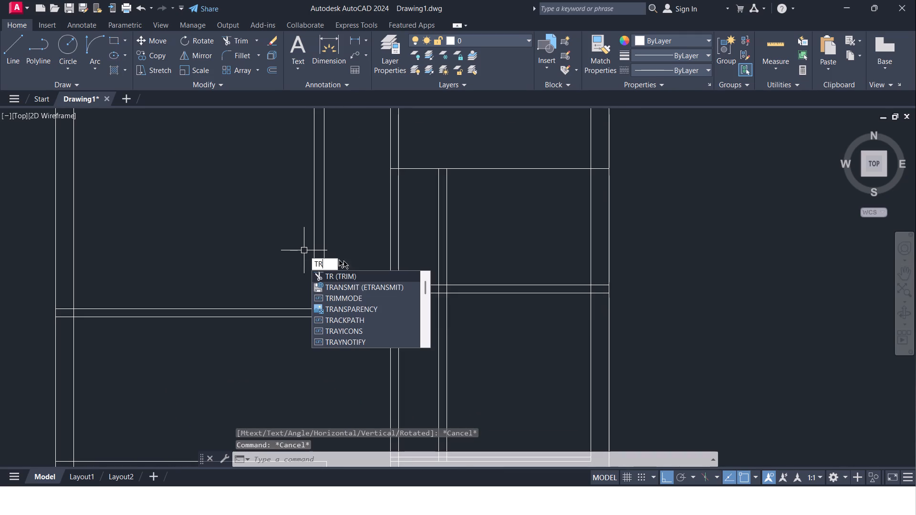
{"action": "left_click", "coordinate": [352, 278]}
{"action": "left_click_drag", "start_coordinate": [350, 258], "coordinate": [350, 331]}
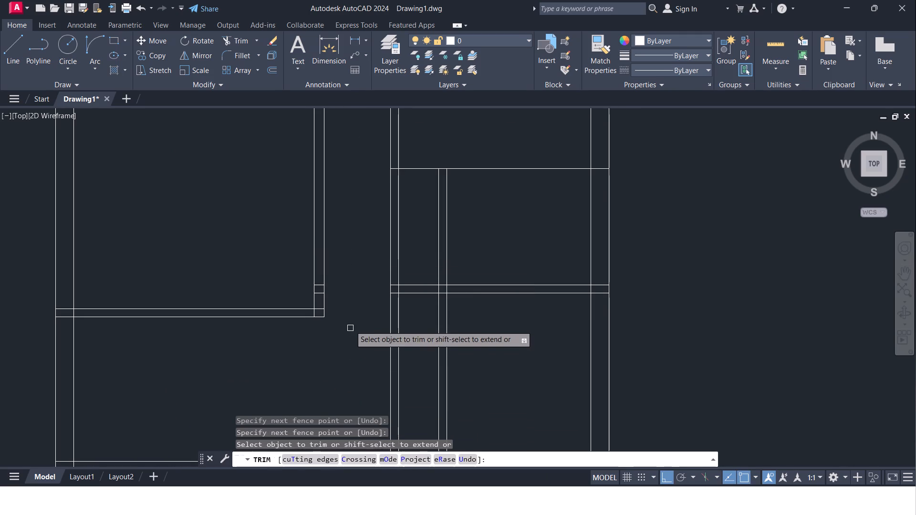
Trim the overlapping inner wall line ends at the western room's southeast corner to leave a clean corner.
{"action": "scroll", "coordinate": [308, 335], "scroll_direction": "up", "scroll_amount": 2}
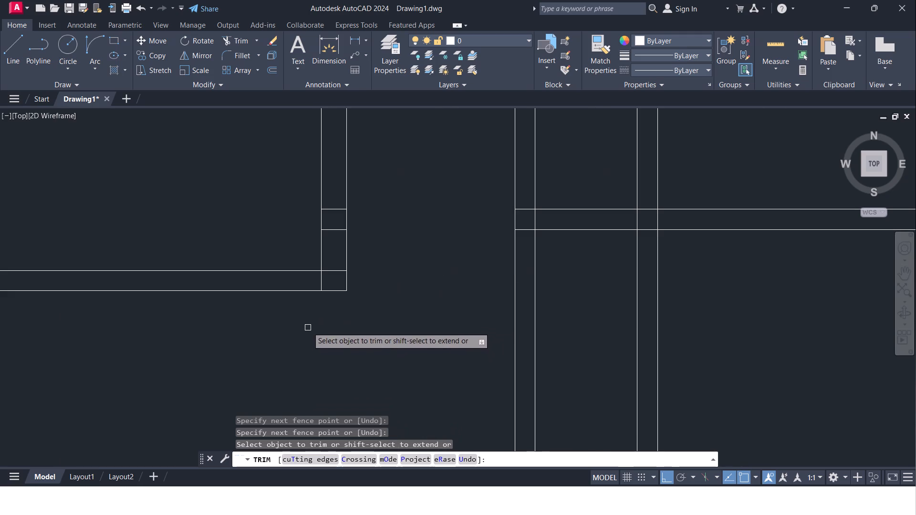
{"action": "left_click", "coordinate": [322, 284]}
{"action": "left_click", "coordinate": [328, 273]}
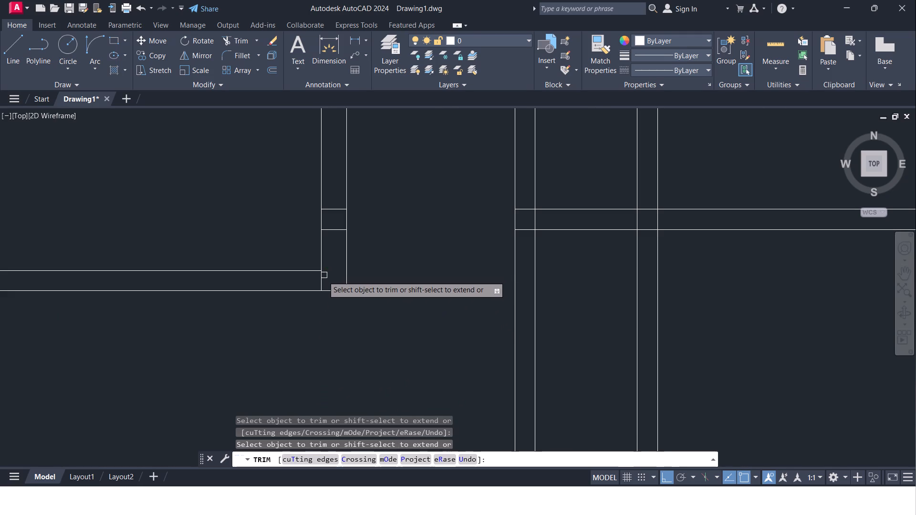
{"action": "left_click", "coordinate": [320, 278]}
{"action": "middle_click_drag", "start_coordinate": [325, 247], "coordinate": [321, 293]}
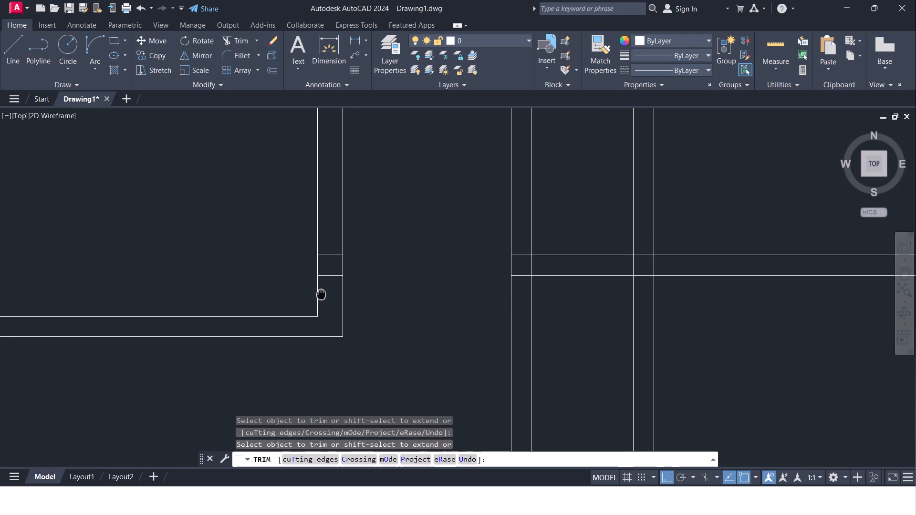
{"action": "middle_click_drag", "start_coordinate": [321, 293], "coordinate": [322, 296]}
{"action": "scroll", "coordinate": [322, 296], "scroll_direction": "down", "scroll_amount": 3}
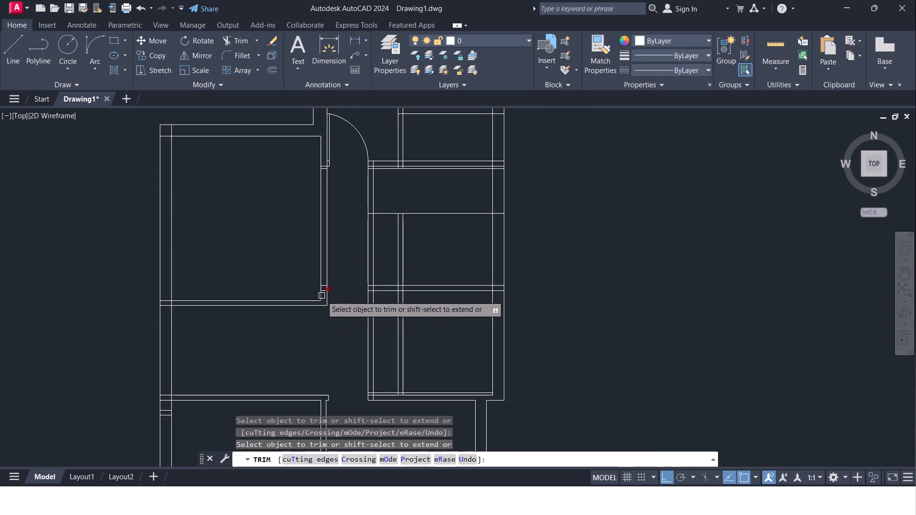
{"action": "key", "text": "Escape"}
Offset the upper of the two short lines across the western room's east wall, near its southeast corner, 4' to the north.
{"action": "key", "text": "o"}
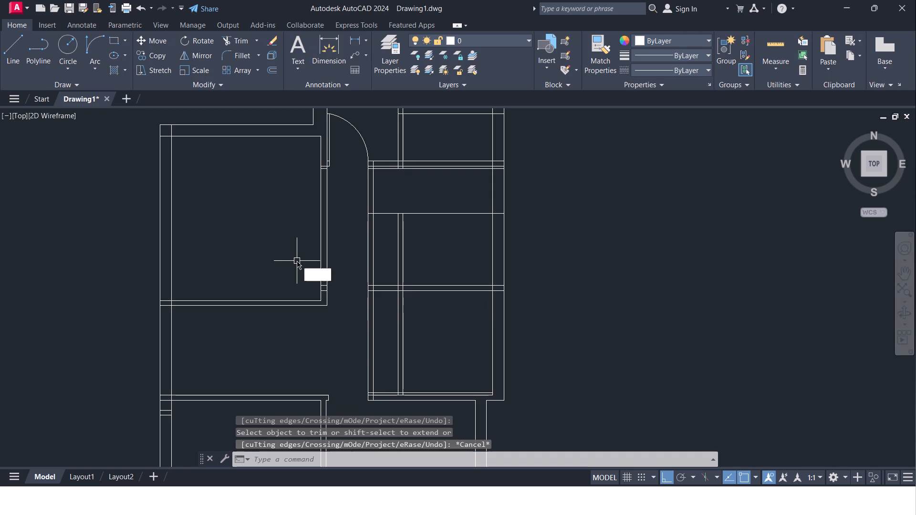
{"action": "key", "text": "Return"}
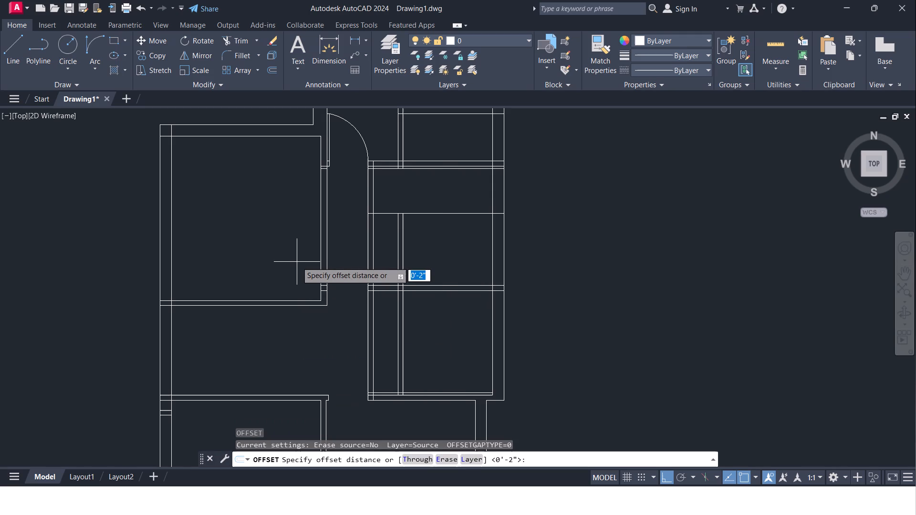
{"action": "type", "text": "4'"}
{"action": "key", "text": "Return"}
{"action": "scroll", "coordinate": [326, 294], "scroll_direction": "up", "scroll_amount": 2}
{"action": "left_click", "coordinate": [317, 275]}
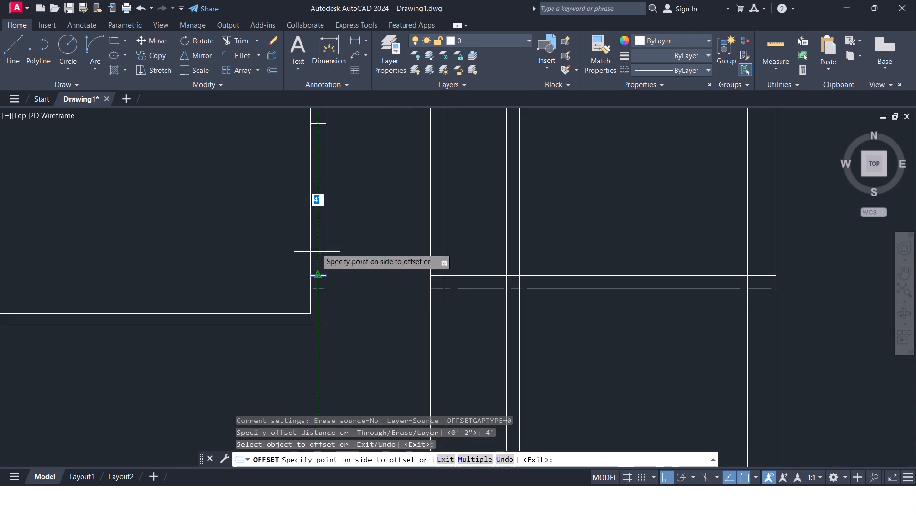
{"action": "middle_click_drag", "start_coordinate": [304, 199], "coordinate": [301, 286]}
{"action": "left_click", "coordinate": [289, 242]}
{"action": "scroll", "coordinate": [290, 242], "scroll_direction": "down", "scroll_amount": 3}
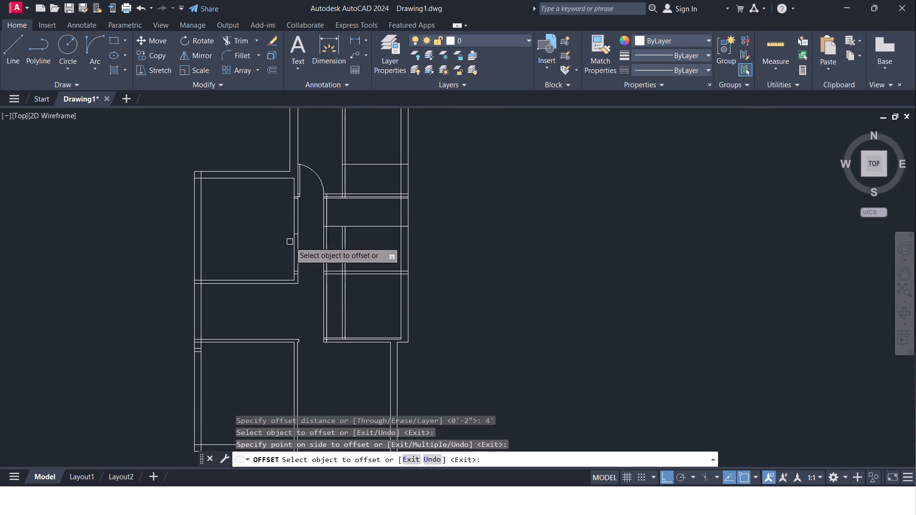
{"action": "middle_click", "coordinate": [282, 244]}
{"action": "key", "text": "Escape"}
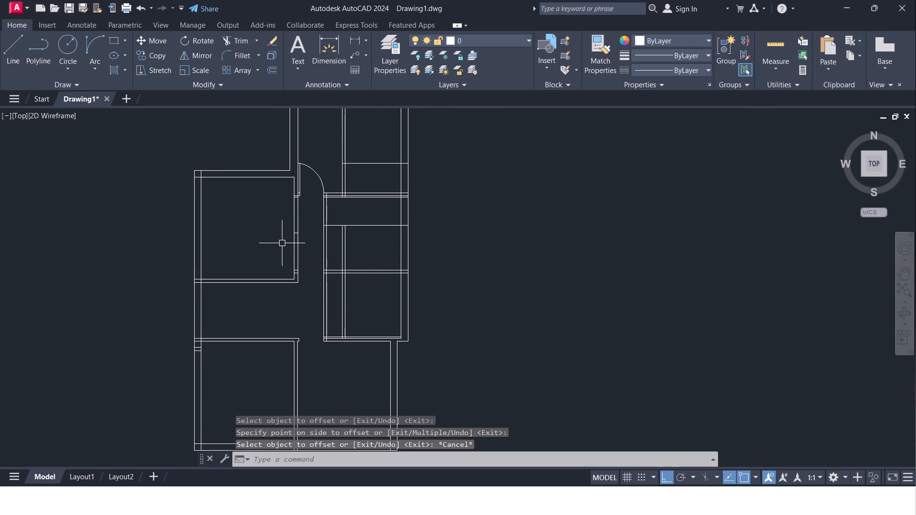
{"action": "type", "text": "TR"}
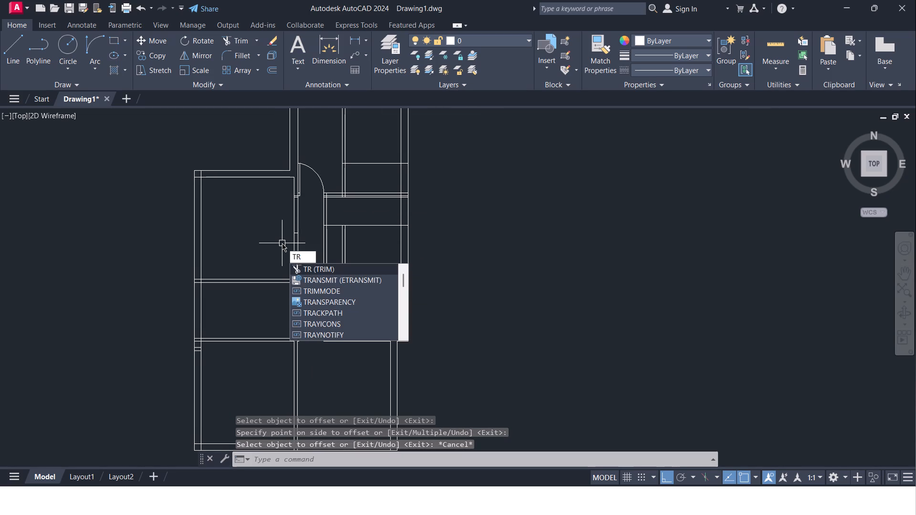
{"action": "key", "text": "Escape"}
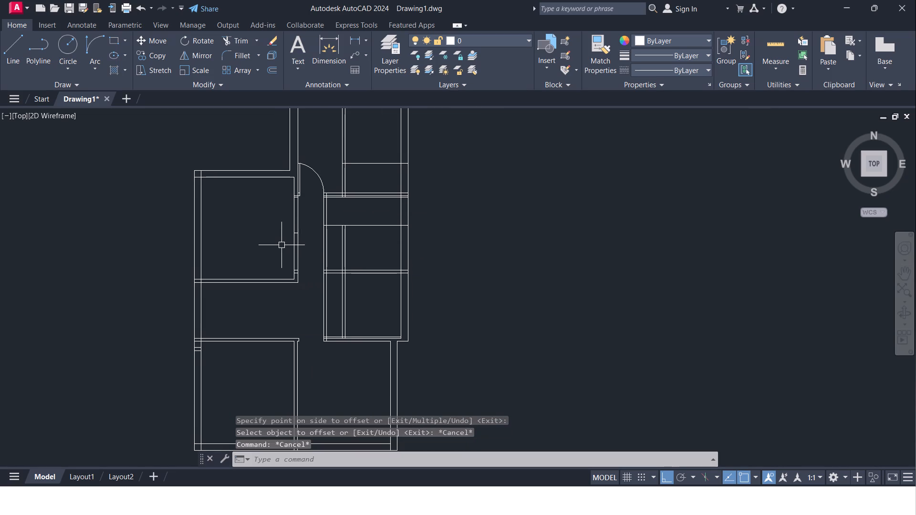
Offset the outer line of the western room's east wall 4' west into the room.
{"action": "key", "text": "o"}
{"action": "key", "text": "Return"}
{"action": "type", "text": "4'"}
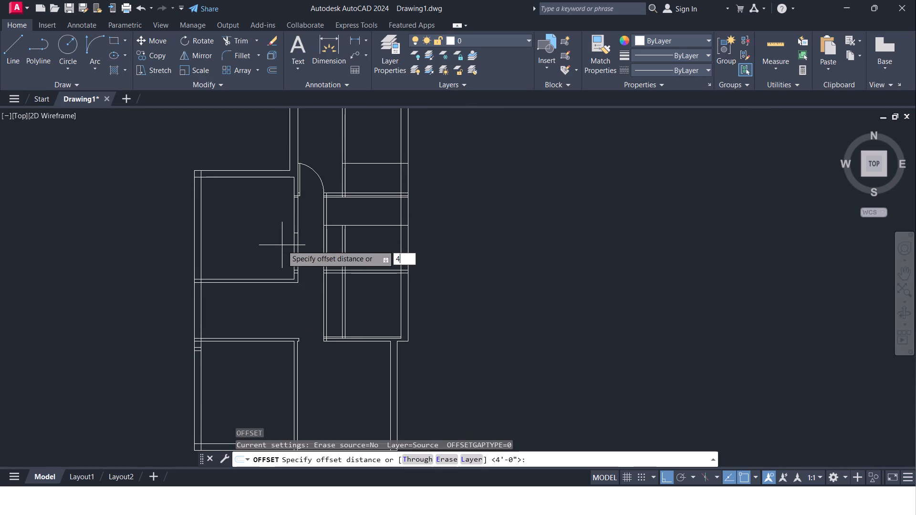
{"action": "key", "text": "Return"}
{"action": "scroll", "coordinate": [294, 257], "scroll_direction": "up", "scroll_amount": 2}
{"action": "left_click", "coordinate": [300, 258]}
{"action": "left_click", "coordinate": [255, 255]}
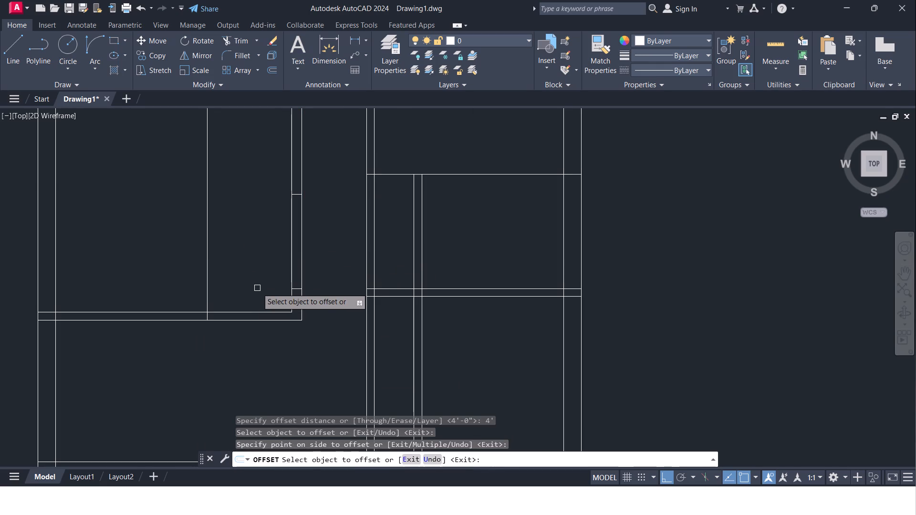
{"action": "key", "text": "Escape"}
Extend the door opening's lower jamb line across the east wall westward to the new vertical line inside the room.
{"action": "scroll", "coordinate": [275, 285], "scroll_direction": "up", "scroll_amount": 1}
{"action": "middle_click_drag", "start_coordinate": [275, 285], "coordinate": [262, 277]}
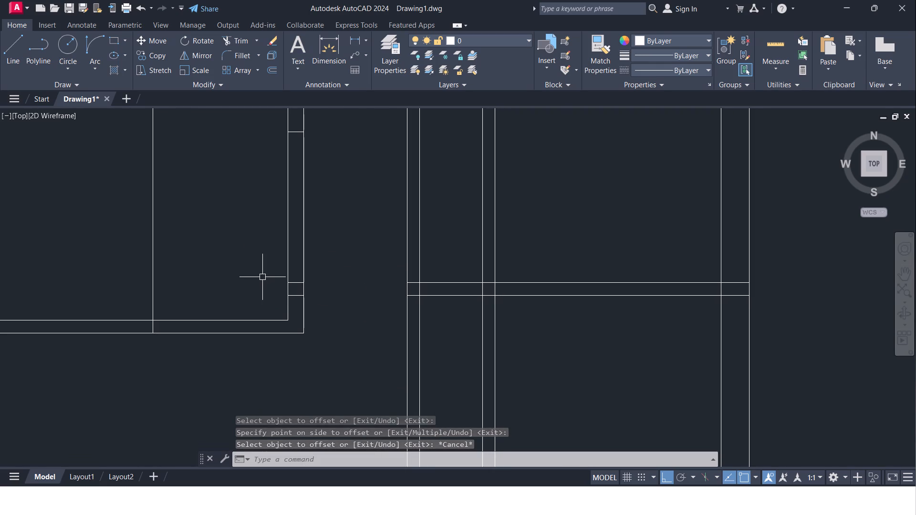
{"action": "key", "text": "Escape"}
{"action": "key", "text": "e"}
{"action": "key", "text": "x"}
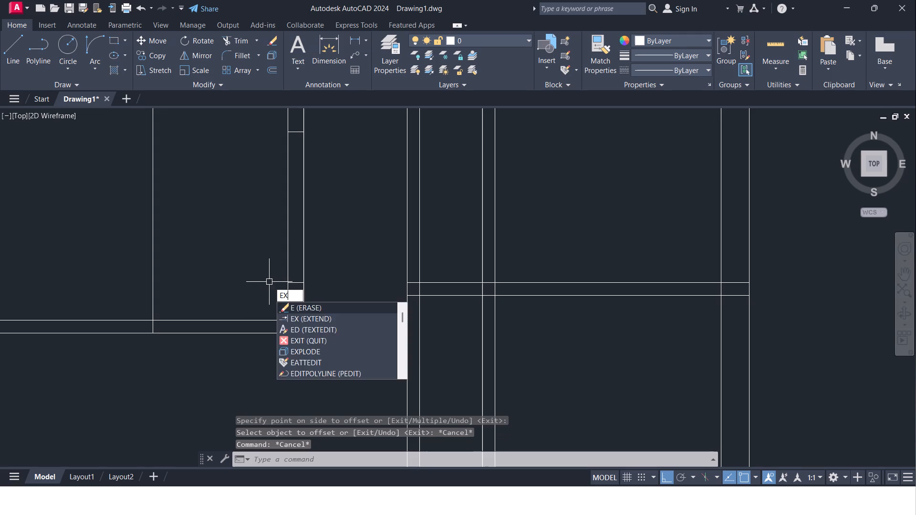
{"action": "left_click", "coordinate": [292, 305]}
{"action": "left_click", "coordinate": [294, 284]}
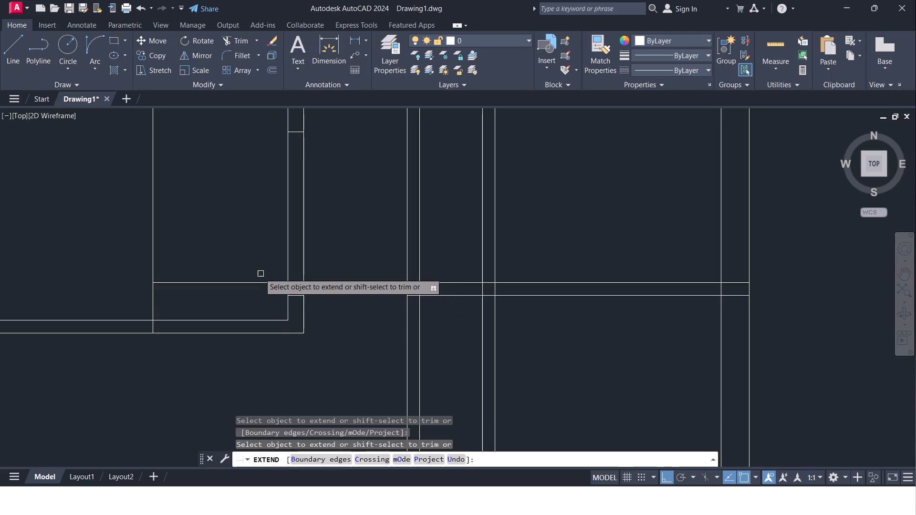
{"action": "key", "text": "Escape"}
Offset the extended horizontal line at the opening's south side 2" to the north.
{"action": "key", "text": "o"}
{"action": "key", "text": "Return"}
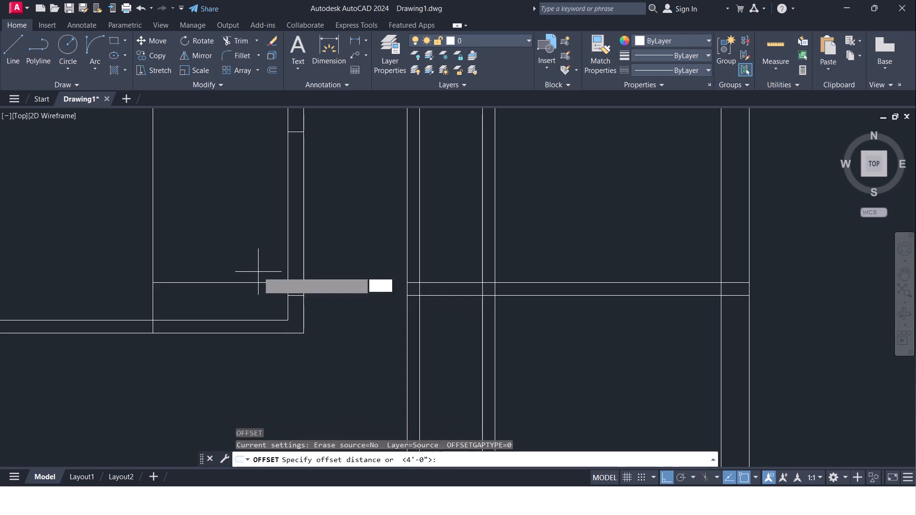
{"action": "type", "text": "2\""}
{"action": "key", "text": "Return"}
{"action": "left_click", "coordinate": [256, 283]}
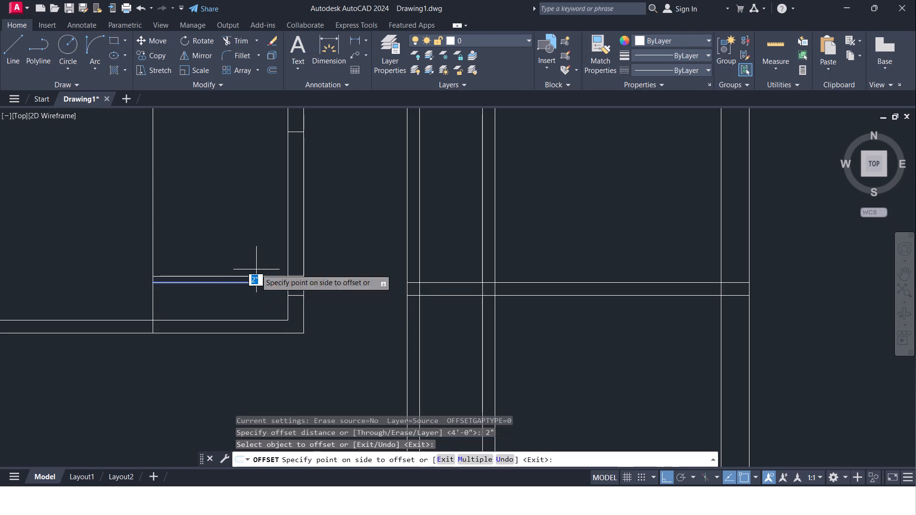
{"action": "left_click", "coordinate": [256, 269]}
{"action": "key", "text": "Escape"}
{"action": "middle_click_drag", "start_coordinate": [256, 269], "coordinate": [257, 273]}
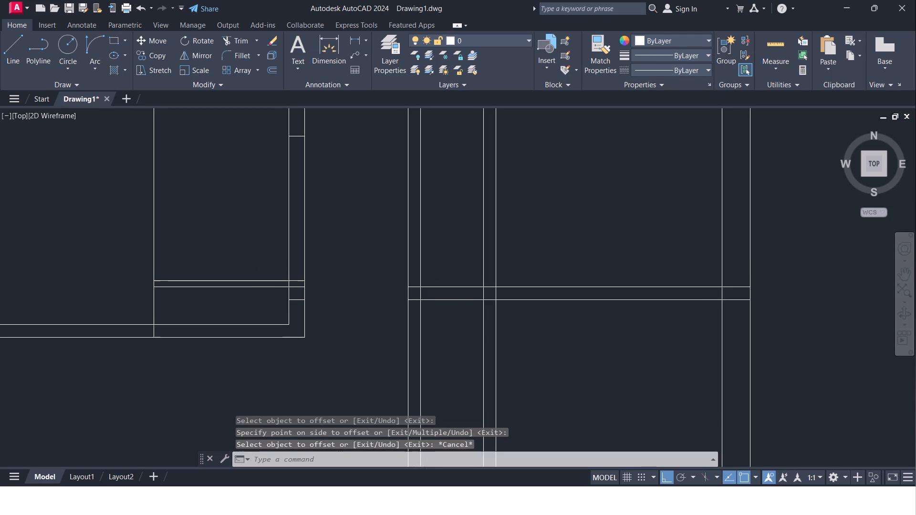
Trim the 4' offset line above and below the door leaf, and trim the east wall lines across the western room's door opening.
{"action": "key", "text": "t"}
{"action": "key", "text": "r"}
{"action": "key", "text": "Return"}
{"action": "key", "text": "Return"}
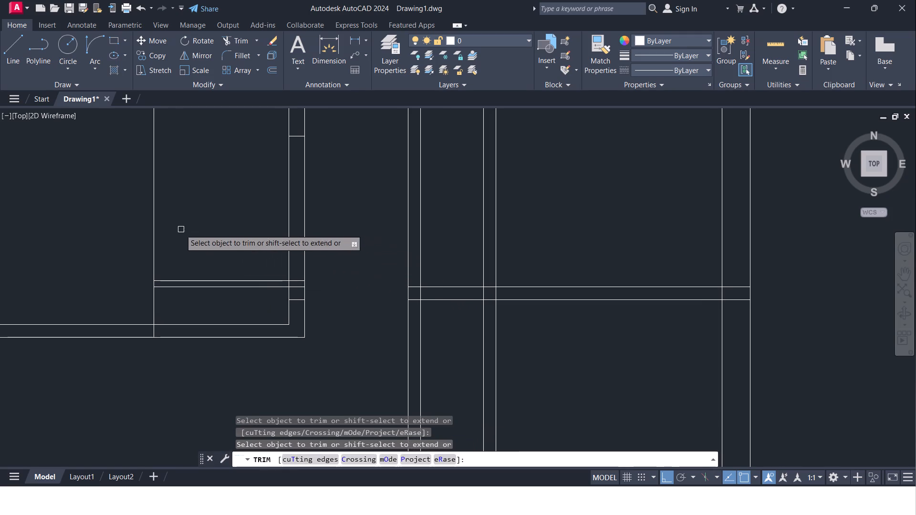
{"action": "left_click_drag", "start_coordinate": [145, 240], "coordinate": [187, 254]}
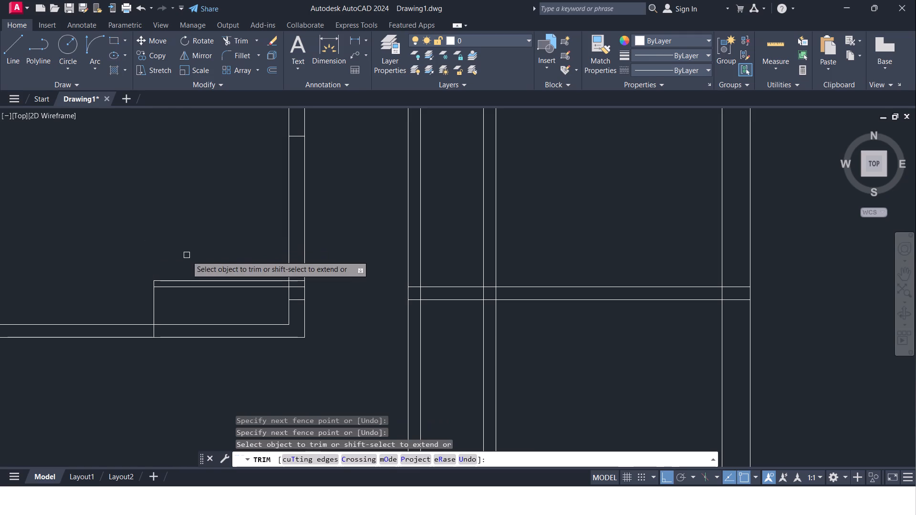
{"action": "left_click_drag", "start_coordinate": [134, 303], "coordinate": [179, 307]}
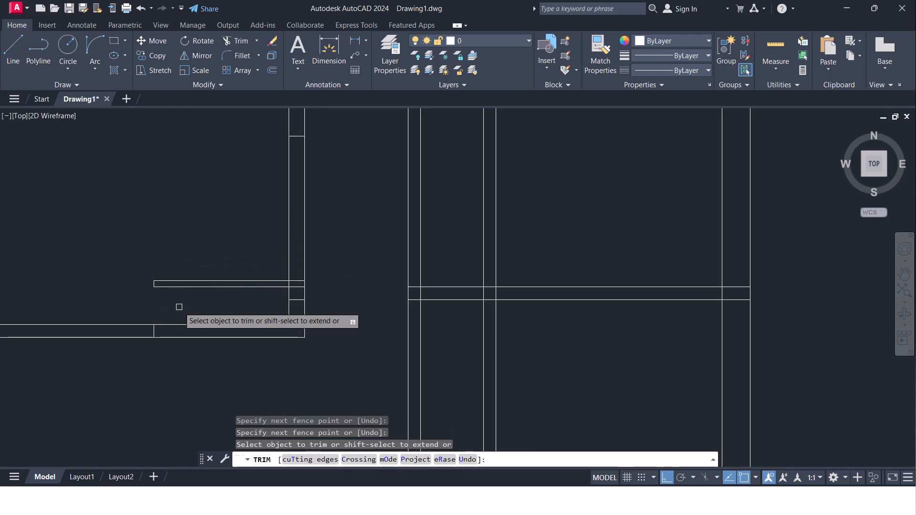
{"action": "left_click_drag", "start_coordinate": [149, 203], "coordinate": [305, 225]}
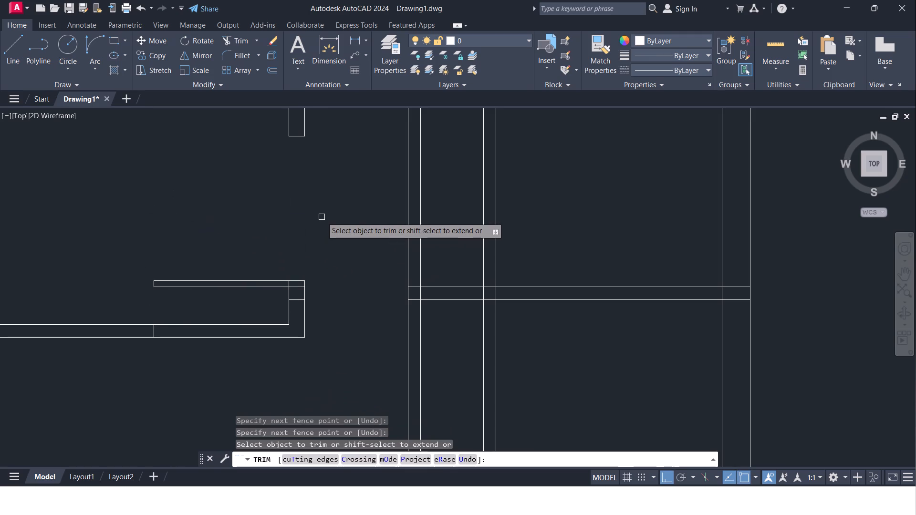
Trim the leftover short lines at the western room's southeast corner and the stub inside its south wall.
{"action": "middle_click_drag", "start_coordinate": [320, 216], "coordinate": [319, 227]}
{"action": "scroll", "coordinate": [297, 324], "scroll_direction": "up", "scroll_amount": 1}
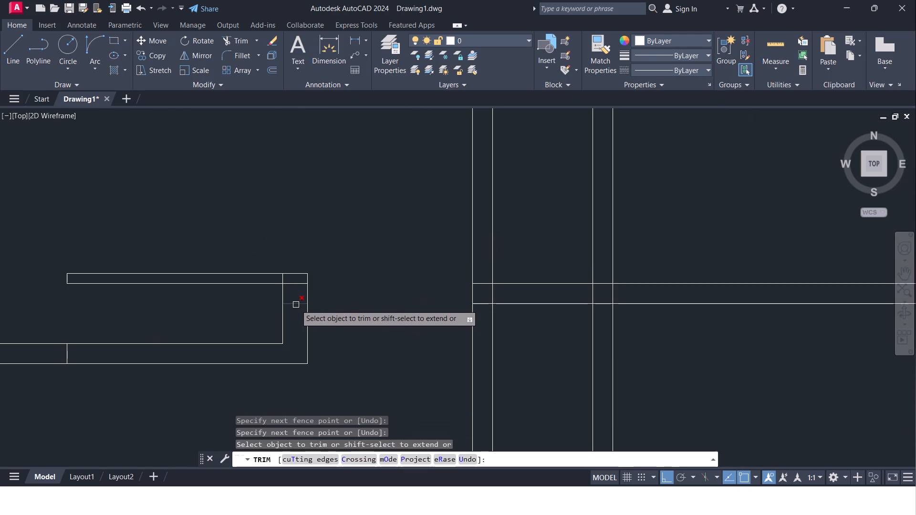
{"action": "left_click", "coordinate": [296, 304]}
{"action": "middle_click_drag", "start_coordinate": [291, 294], "coordinate": [294, 303]}
{"action": "scroll", "coordinate": [288, 284], "scroll_direction": "up", "scroll_amount": 1}
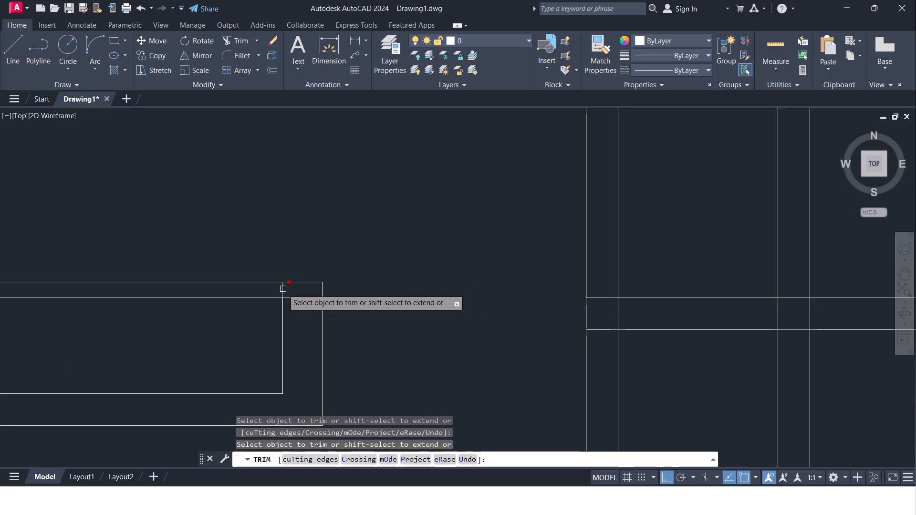
{"action": "left_click", "coordinate": [283, 289]}
{"action": "left_click_drag", "start_coordinate": [269, 291], "coordinate": [298, 297]}
{"action": "scroll", "coordinate": [299, 293], "scroll_direction": "down", "scroll_amount": 2}
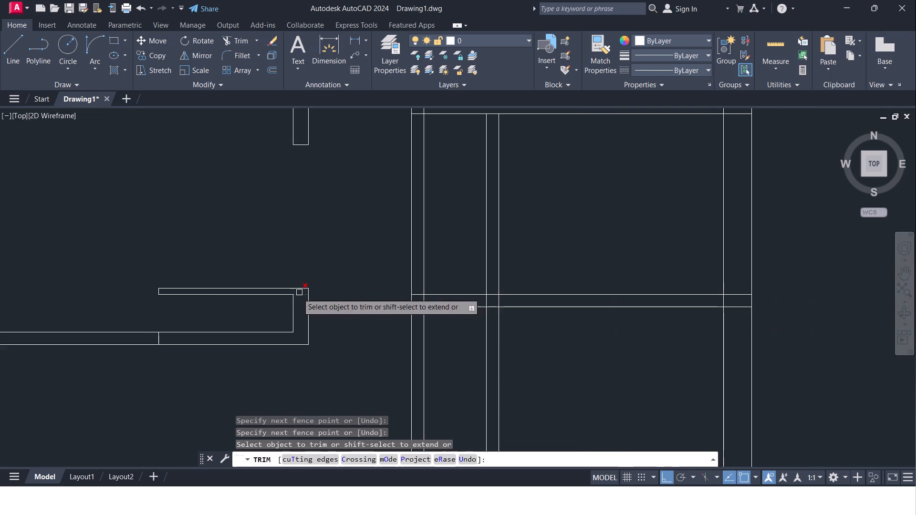
{"action": "left_click", "coordinate": [160, 339]}
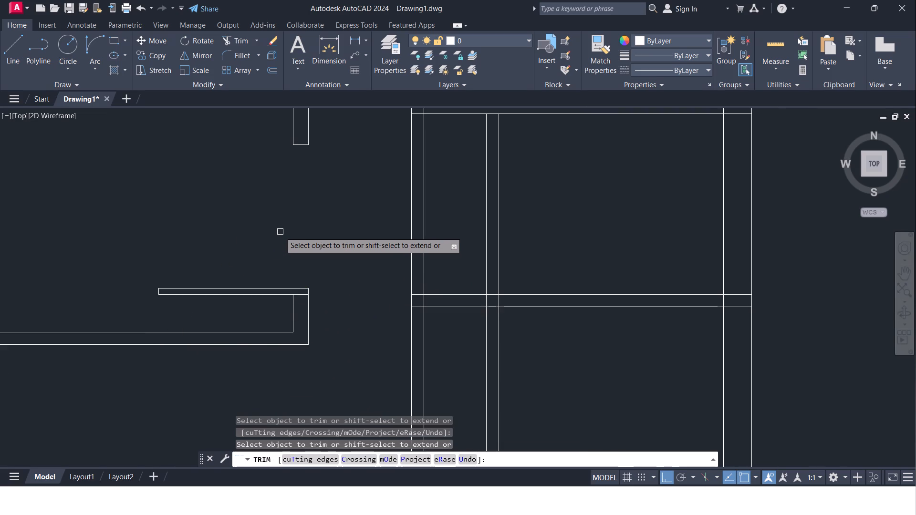
Extend the east wall's inner line at the southeast corner north to the door leaf's upper line.
{"action": "key", "text": "Escape"}
{"action": "type", "text": "EX"}
{"action": "left_click", "coordinate": [329, 275]}
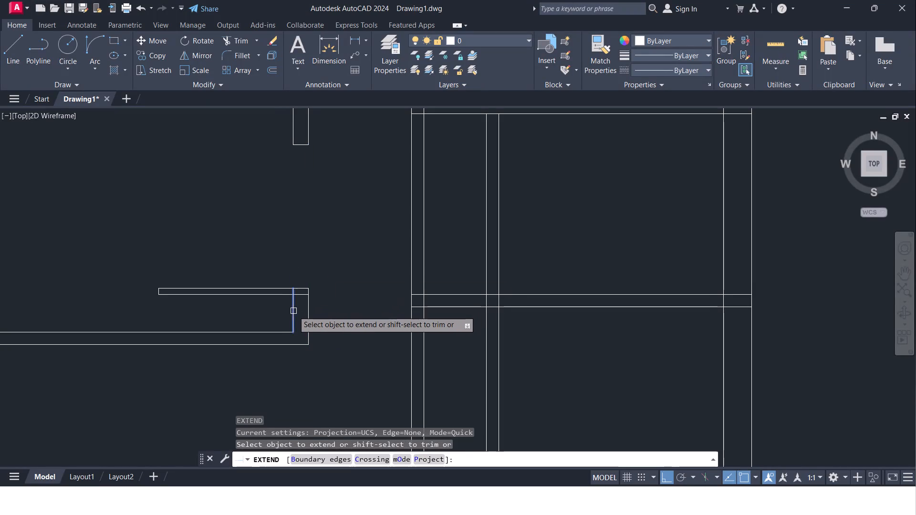
{"action": "left_click", "coordinate": [293, 311]}
{"action": "key", "text": "Escape"}
{"action": "middle_click_drag", "start_coordinate": [320, 244], "coordinate": [321, 255]}
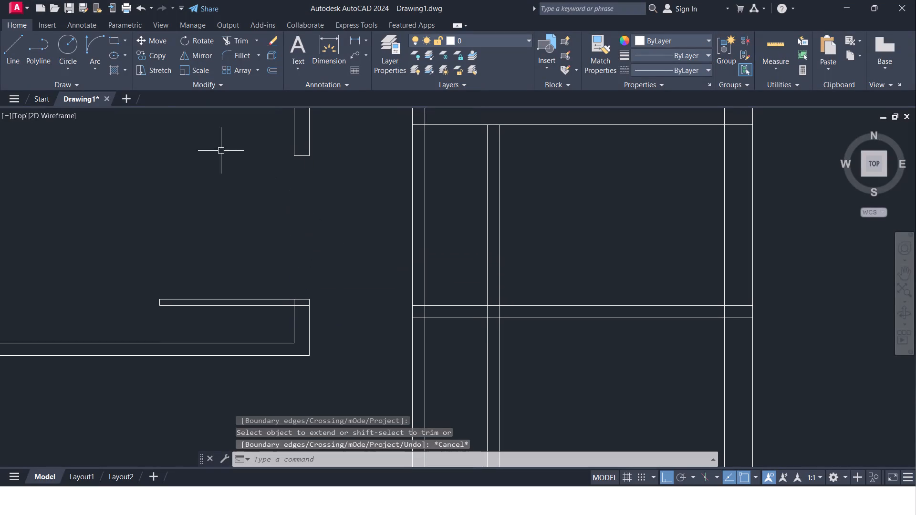
Draw a Start, End, Direction arc from the opening's north inner corner to the door leaf's west end, starting tangent due west.
{"action": "left_click", "coordinate": [94, 66]}
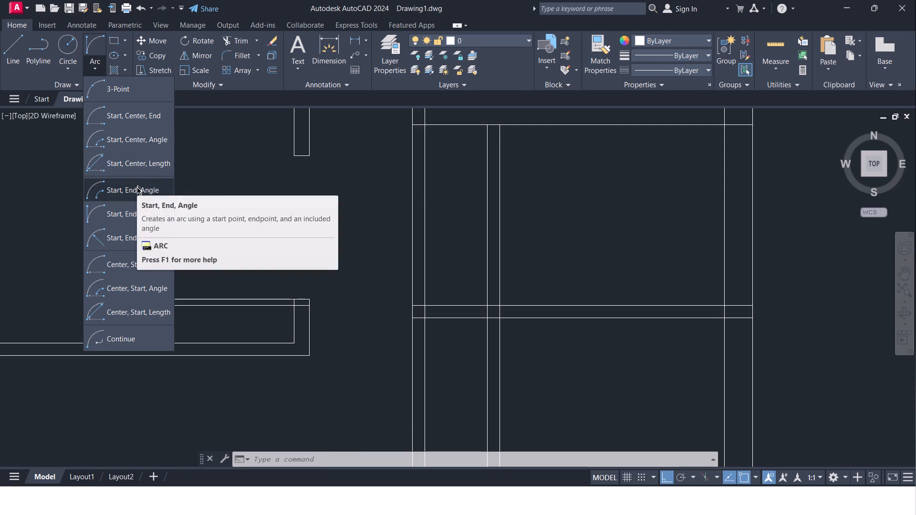
{"action": "left_click", "coordinate": [130, 212]}
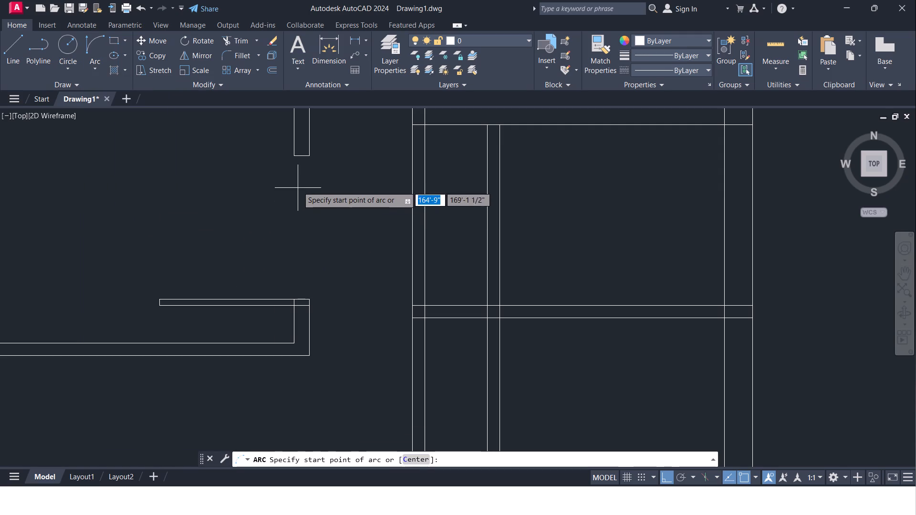
{"action": "left_click", "coordinate": [294, 156]}
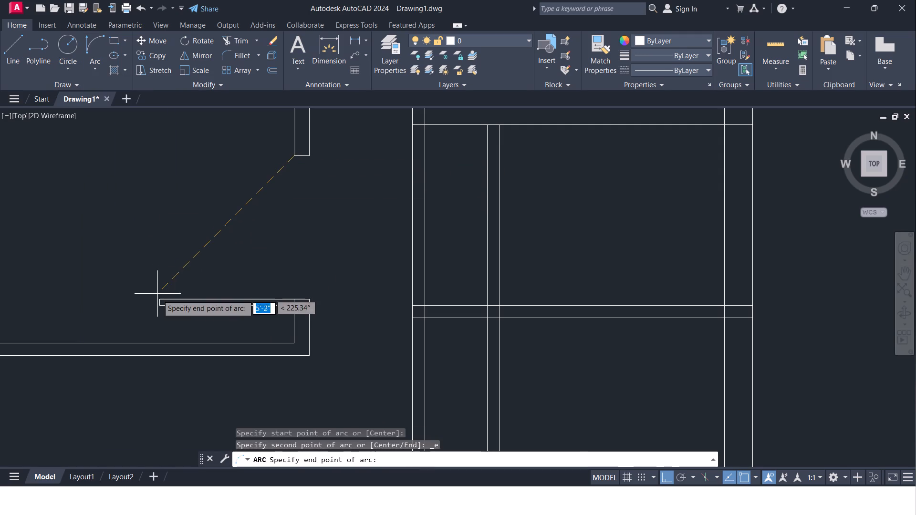
{"action": "left_click", "coordinate": [158, 295]}
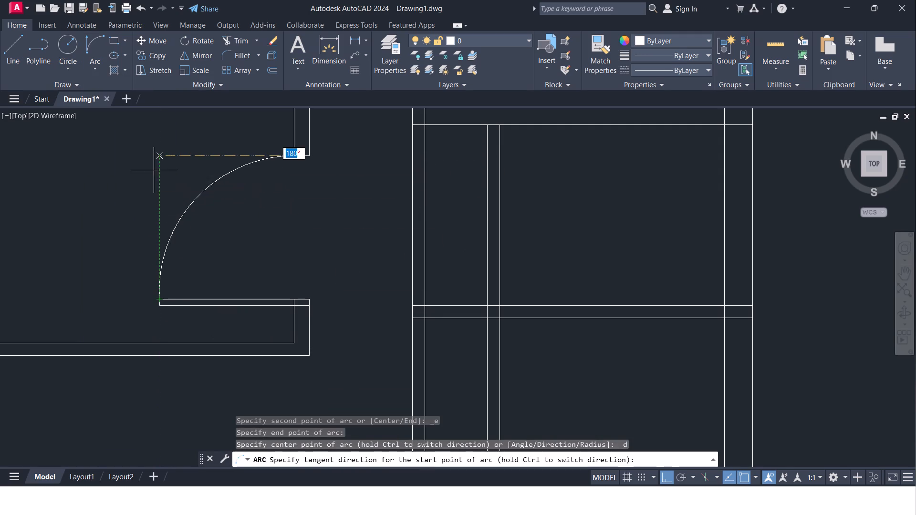
{"action": "left_click", "coordinate": [153, 169]}
{"action": "middle_click_drag", "start_coordinate": [154, 170], "coordinate": [164, 193]}
{"action": "scroll", "coordinate": [154, 170], "scroll_direction": "down", "scroll_amount": 2}
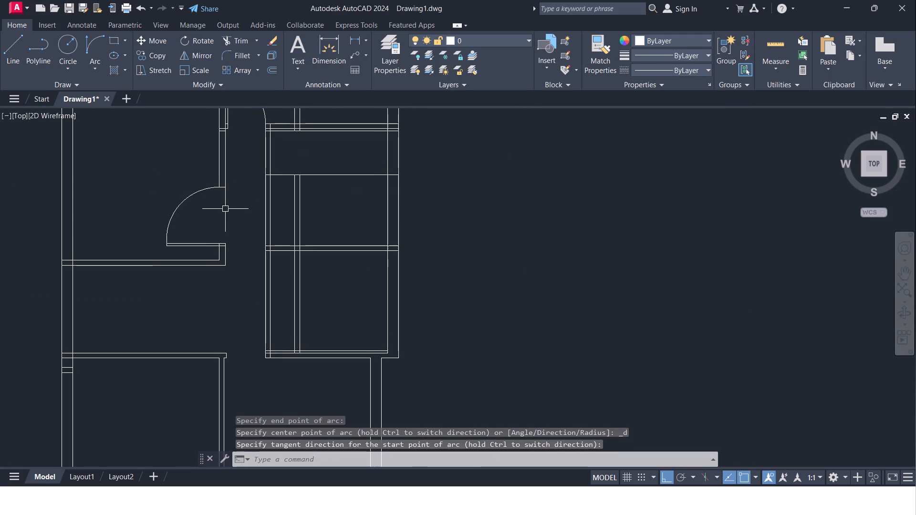
Erase the two vertical partition lines and the horizontal line between the partition and east wall in the northern room.
{"action": "middle_click_drag", "start_coordinate": [226, 210], "coordinate": [200, 231]}
{"action": "scroll", "coordinate": [203, 221], "scroll_direction": "down", "scroll_amount": 1}
{"action": "scroll", "coordinate": [216, 229], "scroll_direction": "up", "scroll_amount": 1}
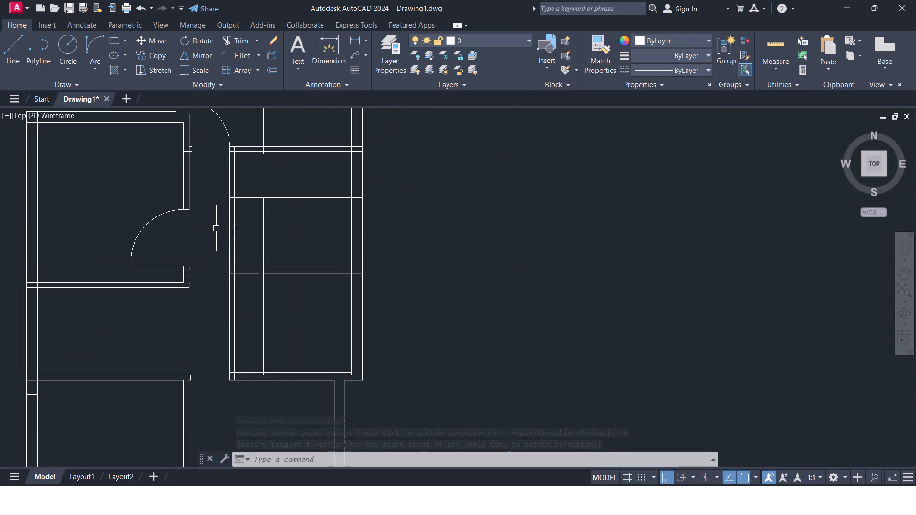
{"action": "middle_click_drag", "start_coordinate": [213, 231], "coordinate": [191, 269]}
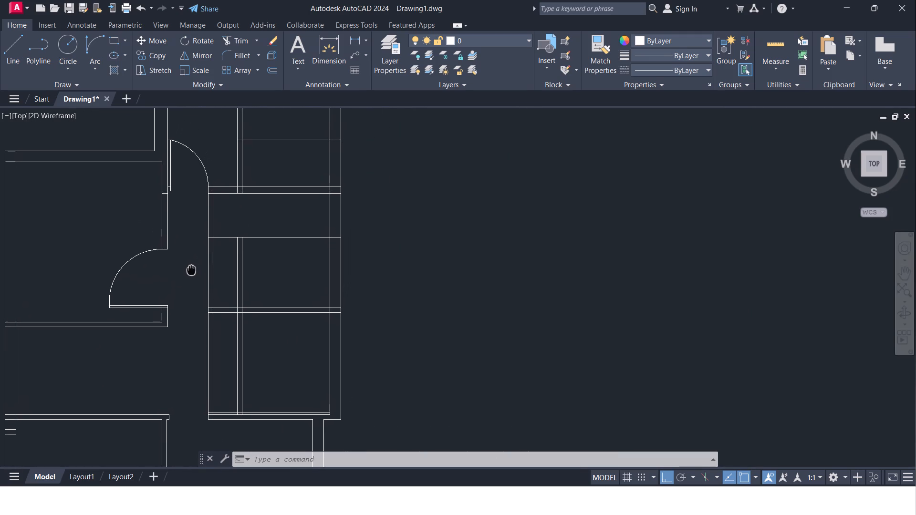
{"action": "middle_click_drag", "start_coordinate": [191, 269], "coordinate": [182, 267]}
{"action": "scroll", "coordinate": [182, 267], "scroll_direction": "down", "scroll_amount": 2}
{"action": "scroll", "coordinate": [209, 196], "scroll_direction": "up", "scroll_amount": 1}
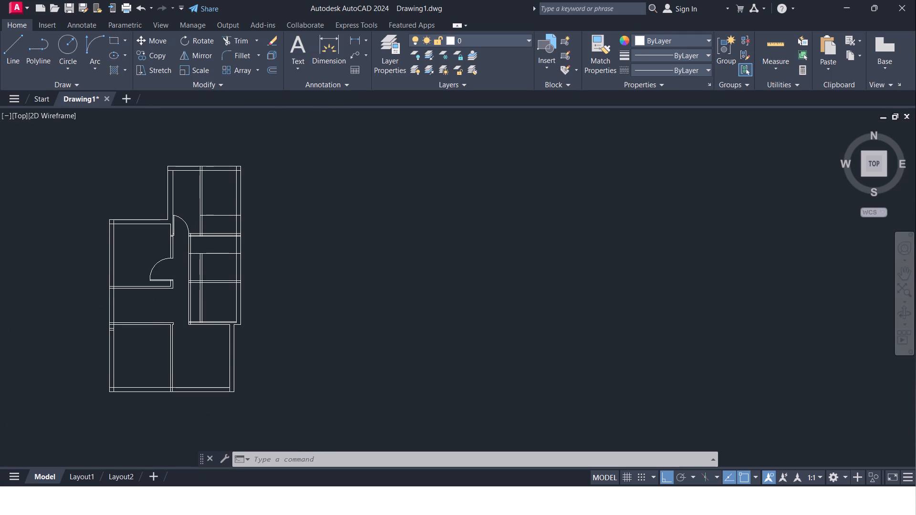
{"action": "scroll", "coordinate": [209, 196], "scroll_direction": "up", "scroll_amount": 2}
{"action": "key", "text": "Escape"}
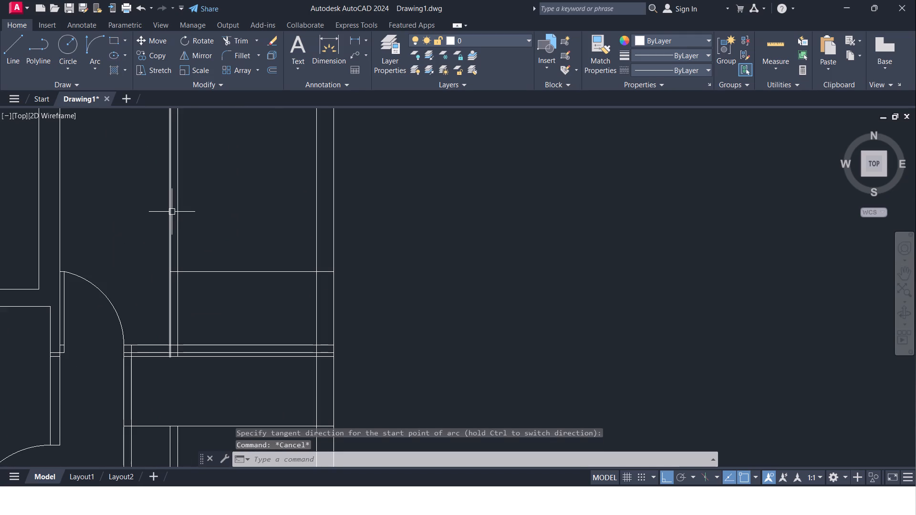
{"action": "left_click", "coordinate": [172, 212]}
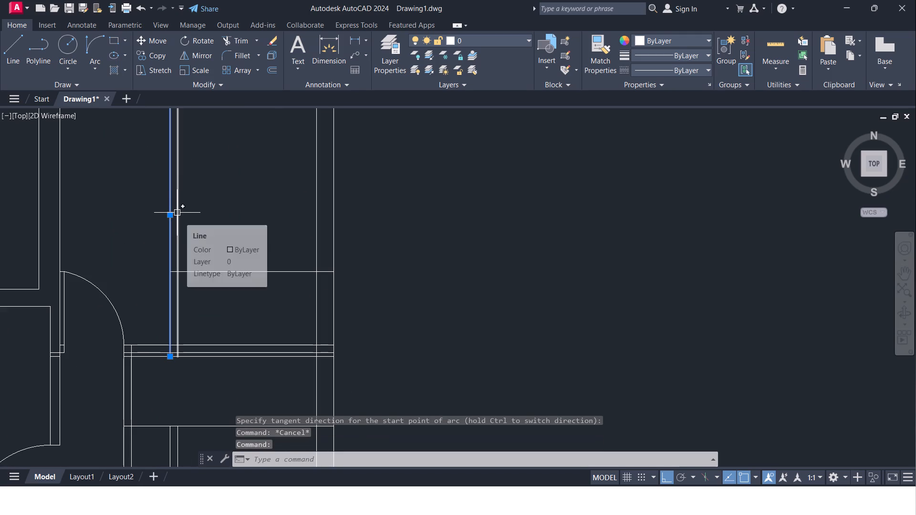
{"action": "left_click", "coordinate": [179, 216]}
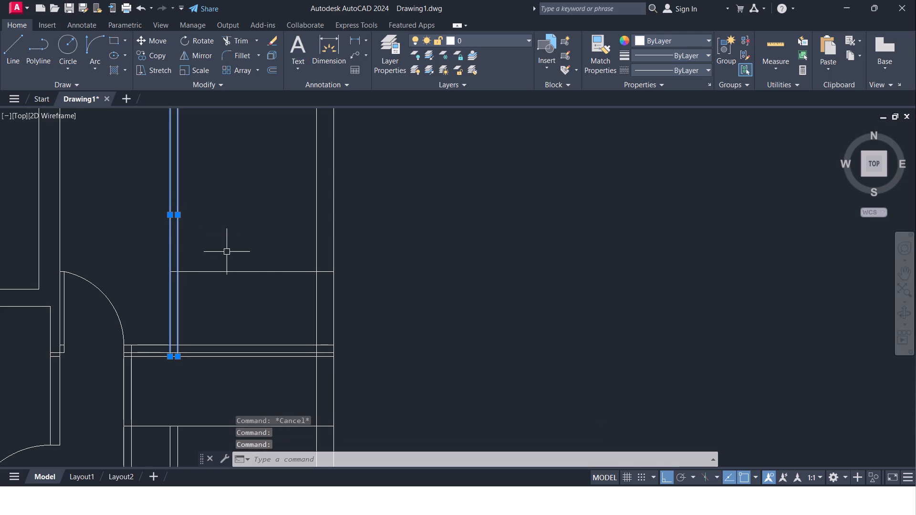
{"action": "left_click", "coordinate": [265, 273]}
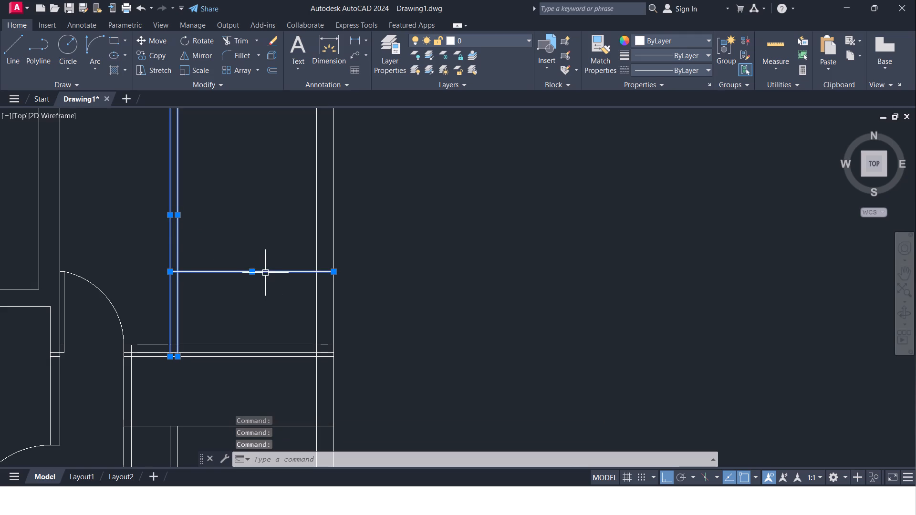
{"action": "key", "text": "Delete"}
Examine the northern room and the partition lines of the eastern rooms below it.
{"action": "scroll", "coordinate": [271, 266], "scroll_direction": "down", "scroll_amount": 3}
{"action": "middle_click_drag", "start_coordinate": [258, 276], "coordinate": [268, 250]}
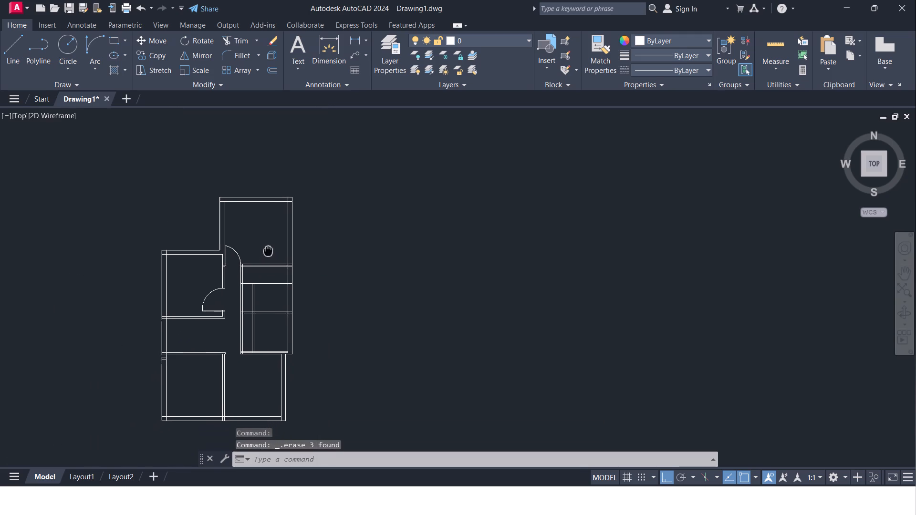
{"action": "middle_click_drag", "start_coordinate": [268, 250], "coordinate": [270, 250]}
{"action": "scroll", "coordinate": [260, 260], "scroll_direction": "up", "scroll_amount": 4}
{"action": "middle_click_drag", "start_coordinate": [260, 259], "coordinate": [276, 217]}
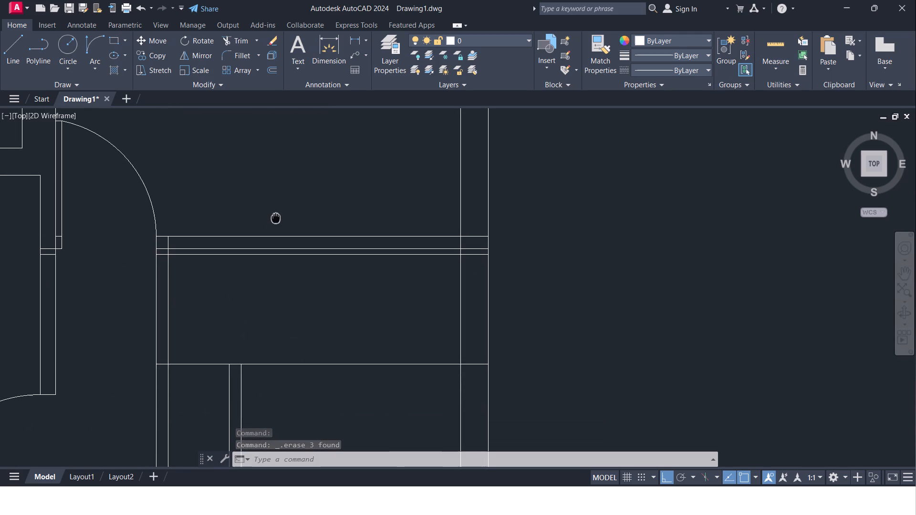
{"action": "middle_click_drag", "start_coordinate": [276, 217], "coordinate": [280, 196]}
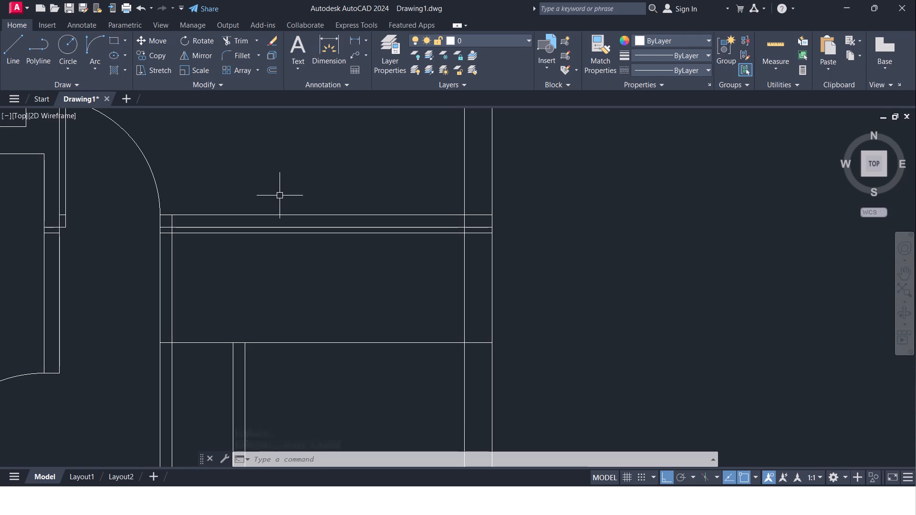
{"action": "scroll", "coordinate": [280, 196], "scroll_direction": "down", "scroll_amount": 2}
{"action": "middle_click_drag", "start_coordinate": [277, 247], "coordinate": [279, 237]}
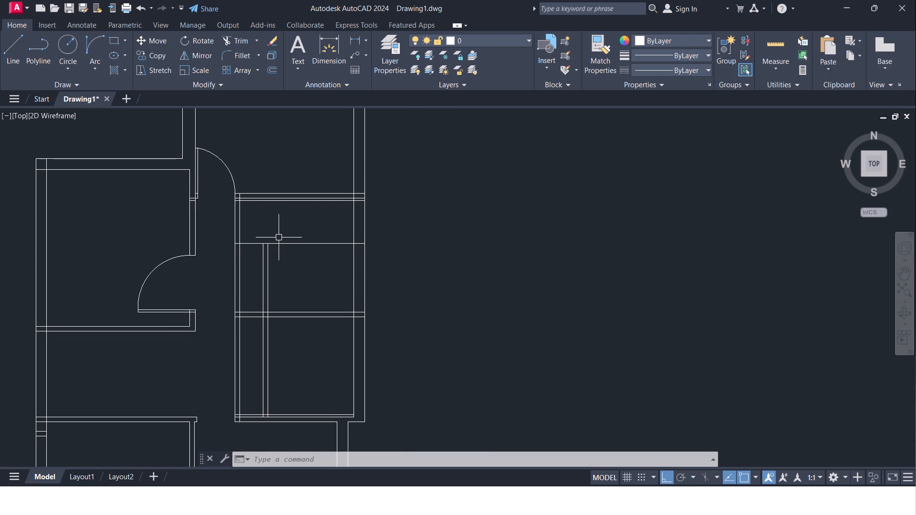
{"action": "key", "text": "Escape"}
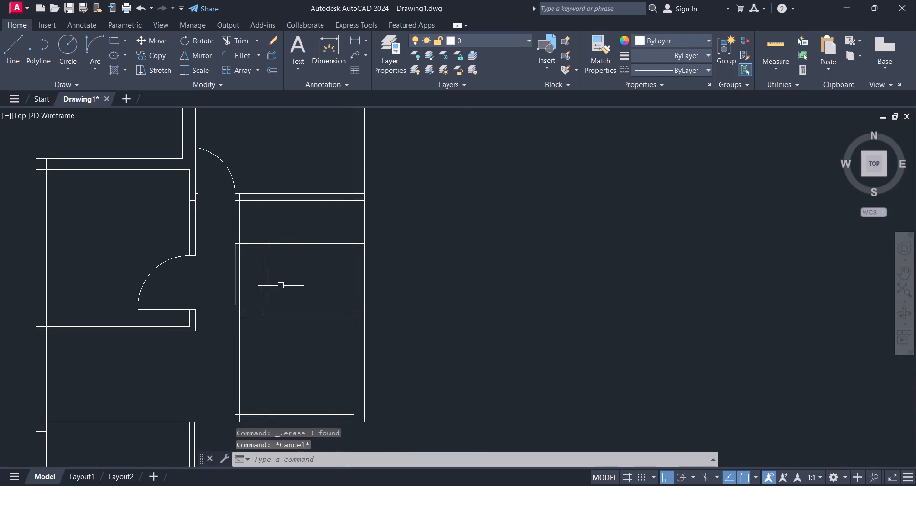
Extend the two vertical partition lines of the eastern rooms north to the lowest line of the wall below the northern room.
{"action": "scroll", "coordinate": [281, 286], "scroll_direction": "up", "scroll_amount": 1}
{"action": "key", "text": "e"}
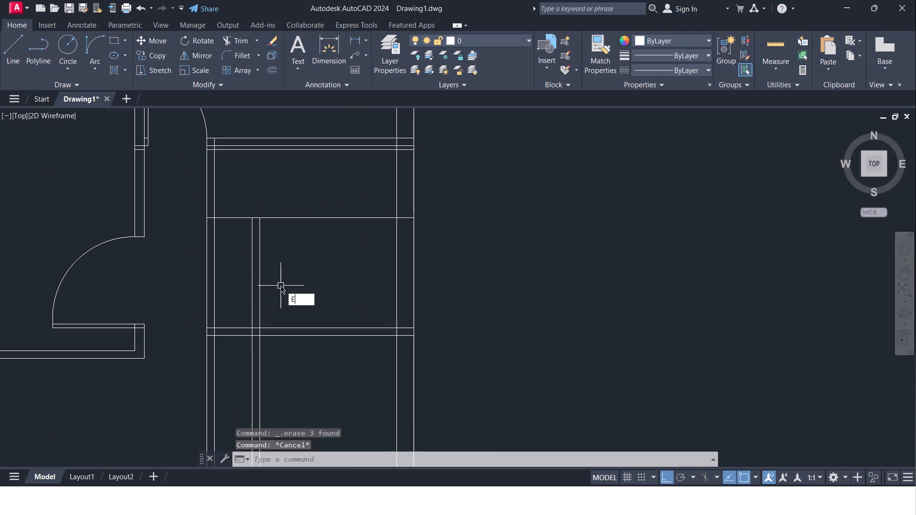
{"action": "key", "text": "x"}
{"action": "left_click", "coordinate": [305, 311]}
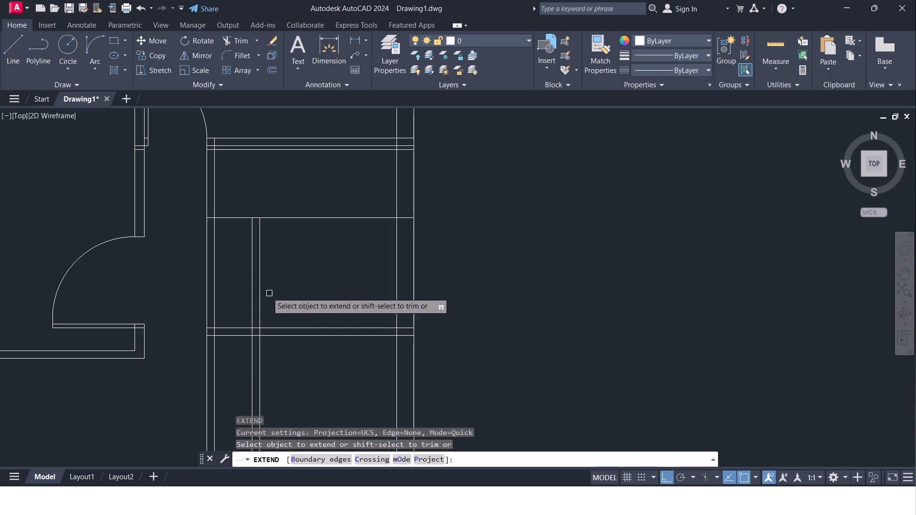
{"action": "scroll", "coordinate": [282, 278], "scroll_direction": "down", "scroll_amount": 3}
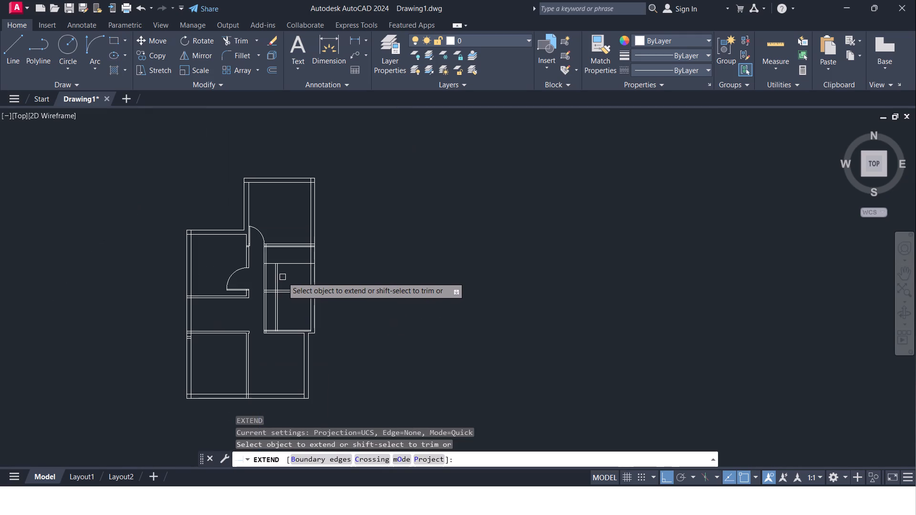
{"action": "scroll", "coordinate": [283, 277], "scroll_direction": "up", "scroll_amount": 2}
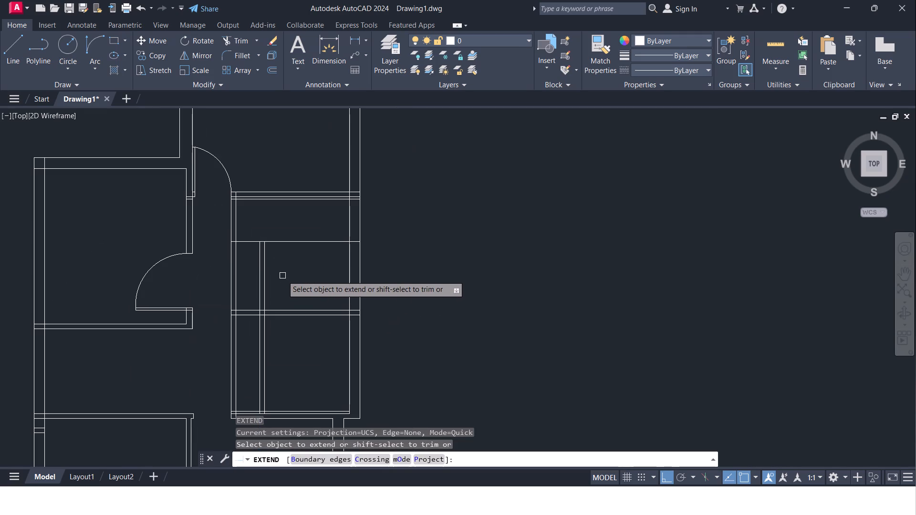
{"action": "middle_click_drag", "start_coordinate": [282, 276], "coordinate": [277, 299]}
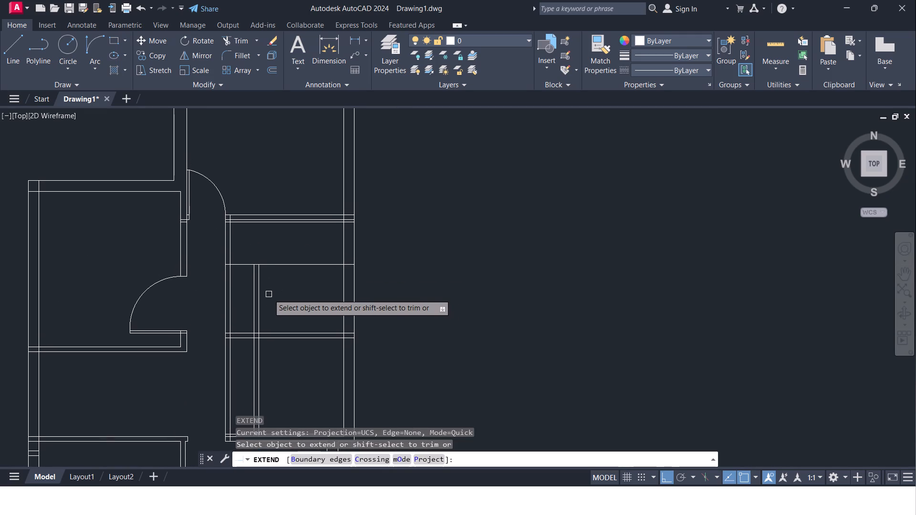
{"action": "scroll", "coordinate": [269, 294], "scroll_direction": "down", "scroll_amount": 2}
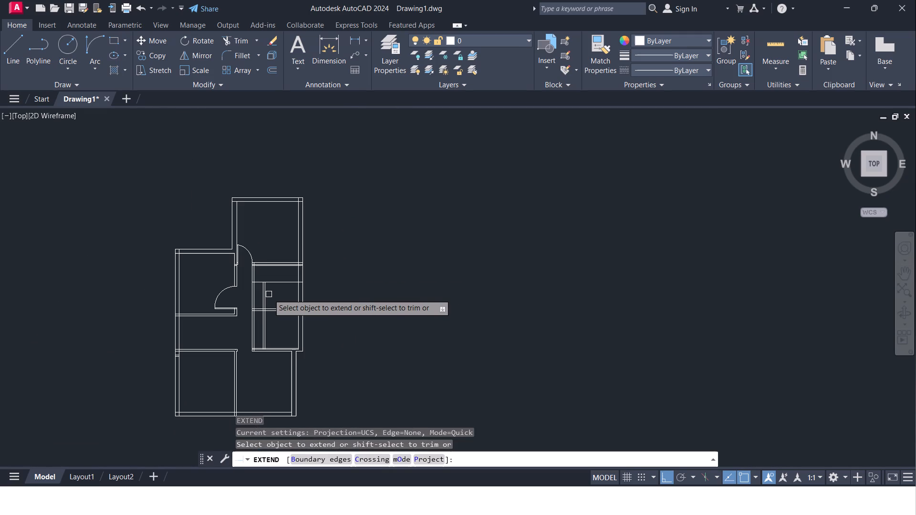
{"action": "scroll", "coordinate": [269, 294], "scroll_direction": "up", "scroll_amount": 1}
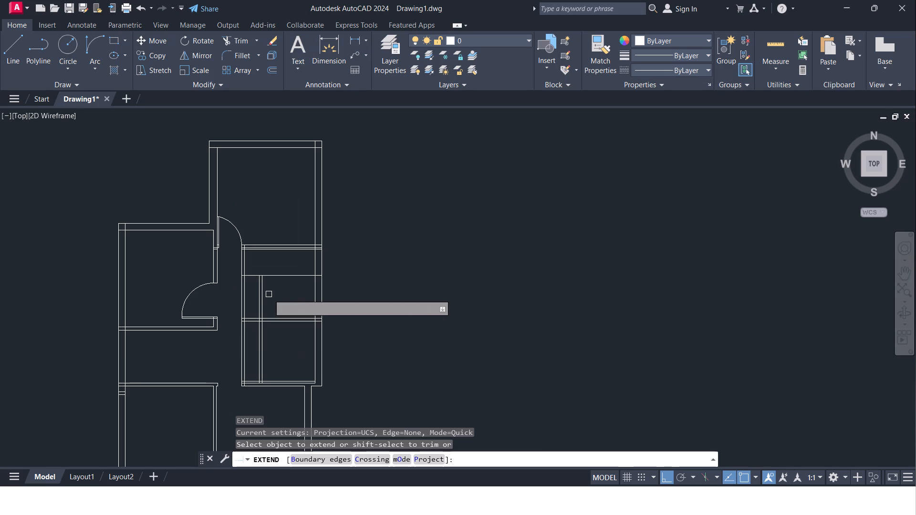
{"action": "scroll", "coordinate": [269, 294], "scroll_direction": "up", "scroll_amount": 2}
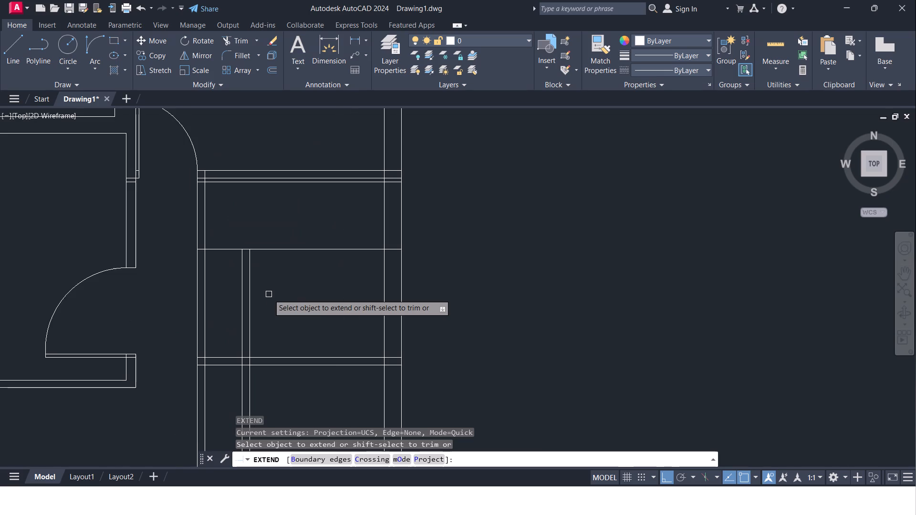
{"action": "left_click", "coordinate": [250, 283]}
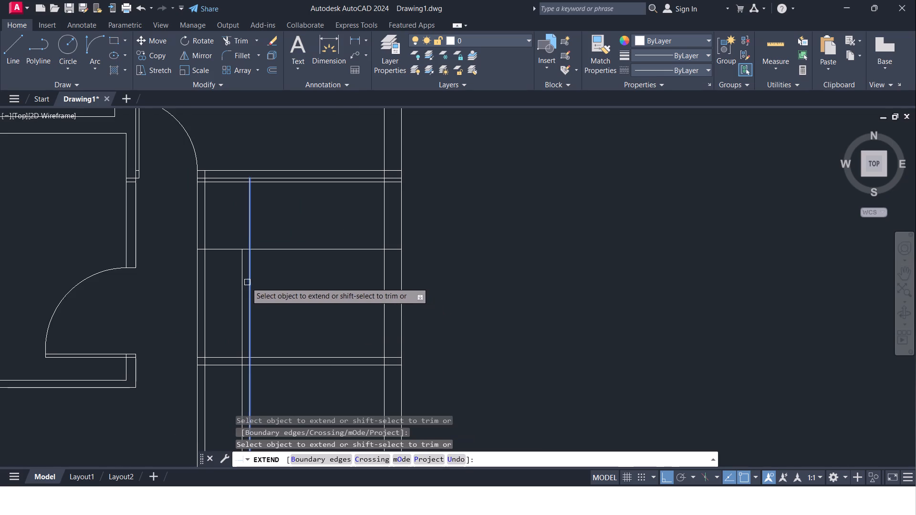
{"action": "left_click", "coordinate": [244, 282]}
{"action": "middle_click_drag", "start_coordinate": [264, 276], "coordinate": [262, 295]}
{"action": "scroll", "coordinate": [262, 295], "scroll_direction": "down", "scroll_amount": 1}
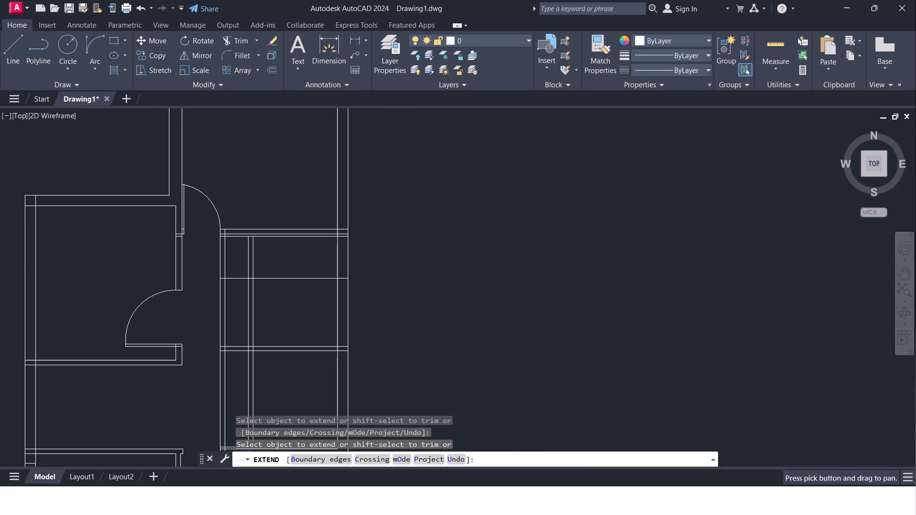
{"action": "key", "text": "Escape"}
Erase the single horizontal line crossing the upper eastern room.
{"action": "left_click", "coordinate": [277, 278]}
{"action": "key", "text": "Delete"}
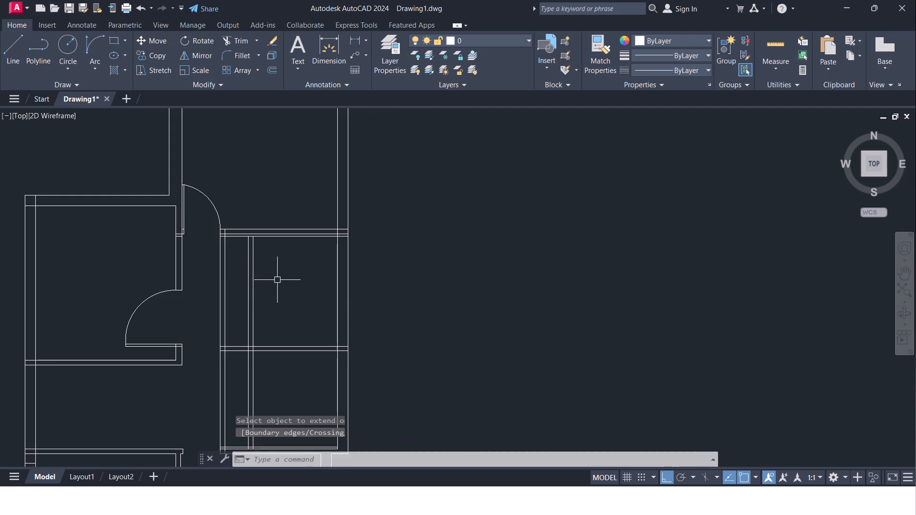
Measure the upper eastern room along the east wall's inner line, from each of the north wall's two lower lines to the room's south wall.
{"action": "scroll", "coordinate": [279, 278], "scroll_direction": "down", "scroll_amount": 2}
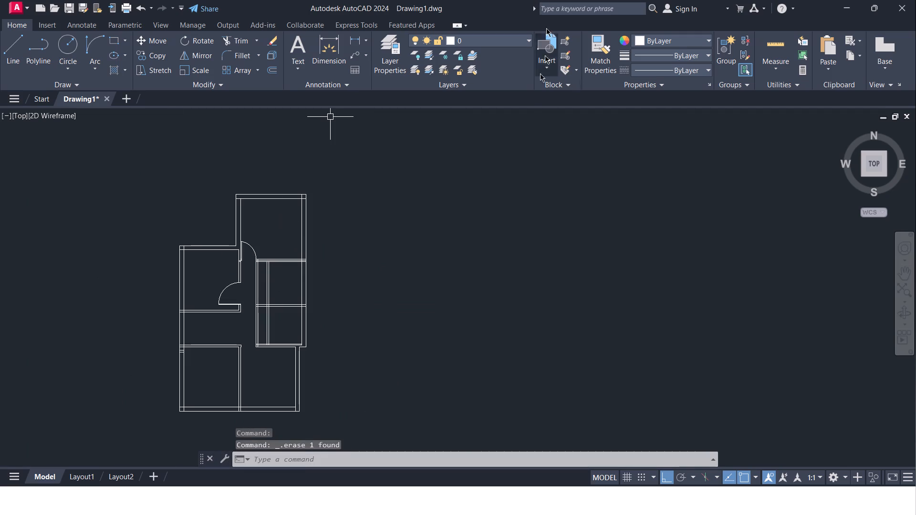
{"action": "scroll", "coordinate": [297, 276], "scroll_direction": "up", "scroll_amount": 2}
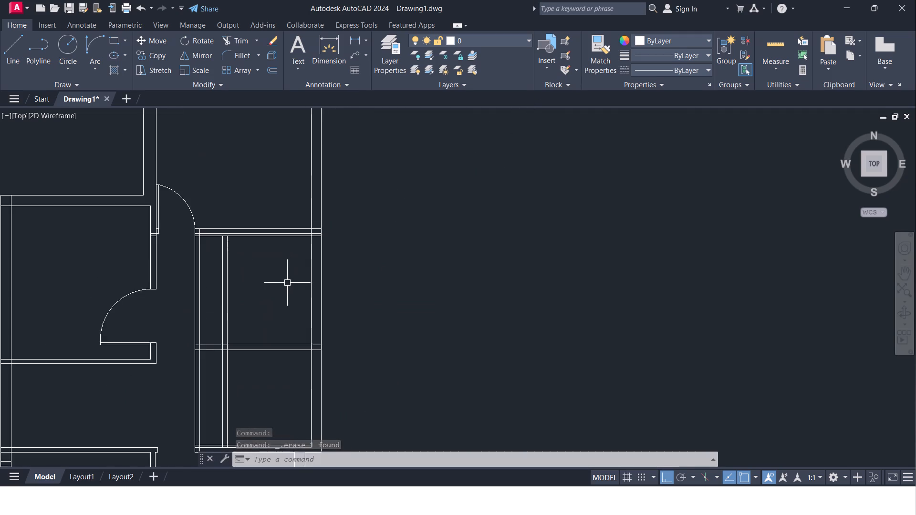
{"action": "scroll", "coordinate": [287, 283], "scroll_direction": "up", "scroll_amount": 1}
{"action": "middle_click_drag", "start_coordinate": [287, 283], "coordinate": [297, 257]}
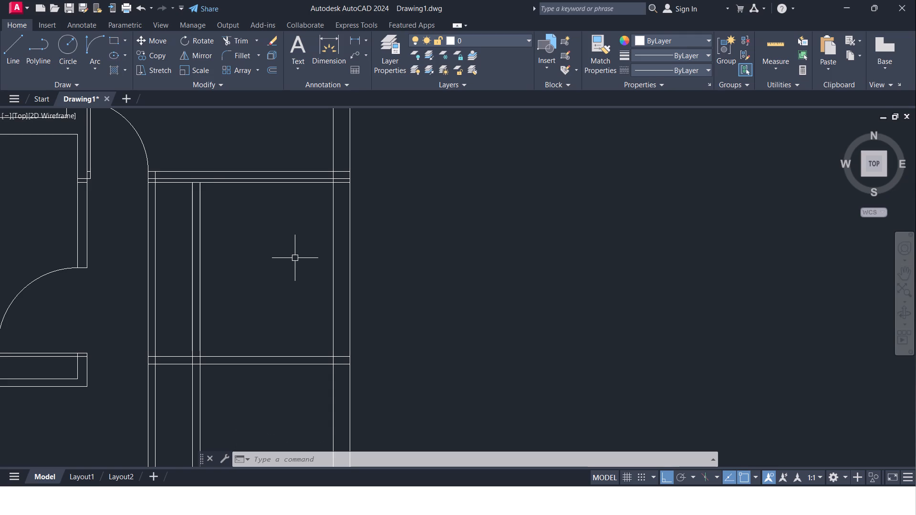
{"action": "left_click", "coordinate": [351, 42]}
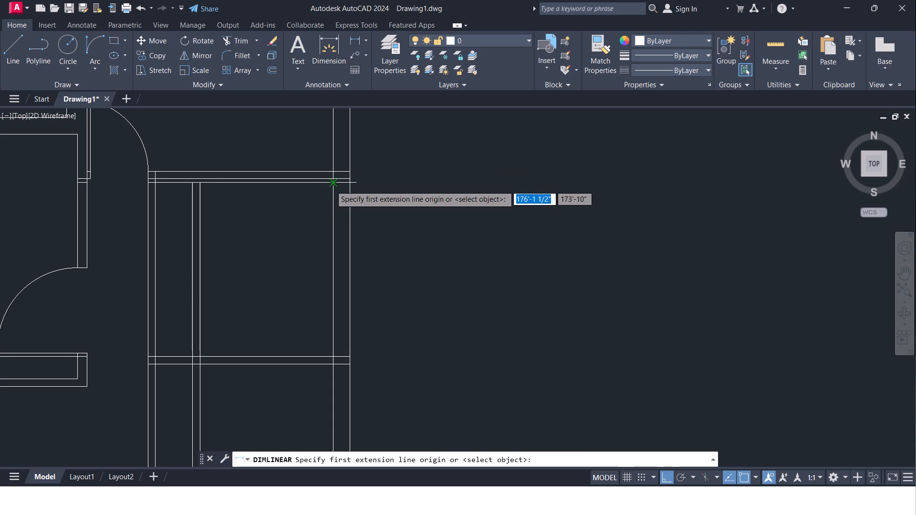
{"action": "left_click", "coordinate": [331, 185]}
{"action": "left_click", "coordinate": [333, 355]}
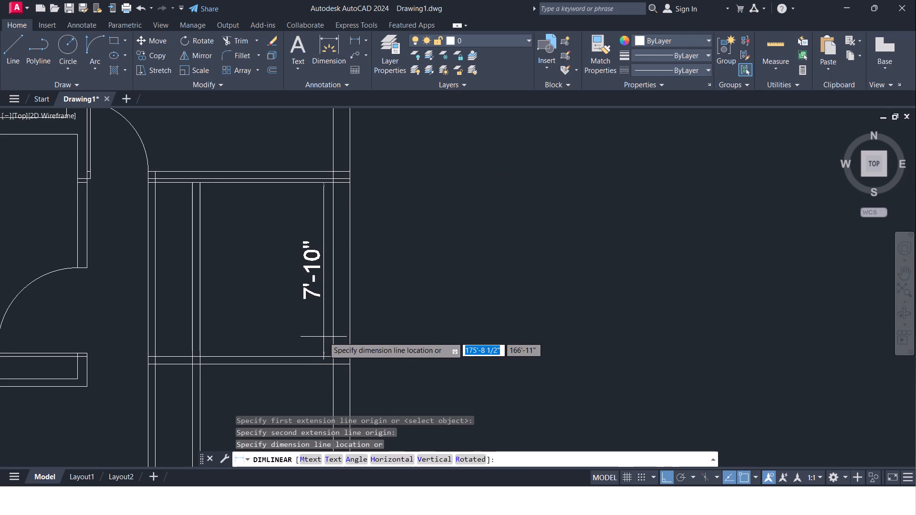
{"action": "key", "text": "Escape"}
{"action": "left_click", "coordinate": [352, 38]}
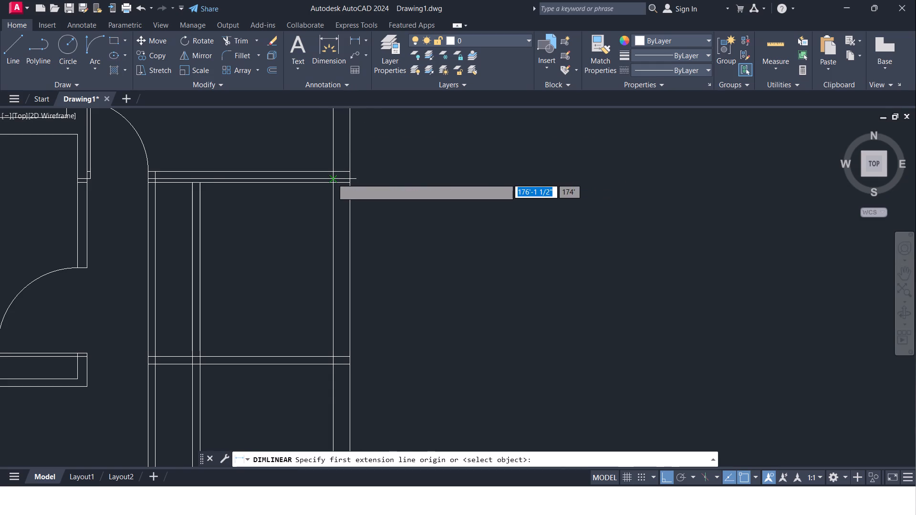
{"action": "left_click", "coordinate": [331, 178]}
{"action": "left_click", "coordinate": [331, 354]}
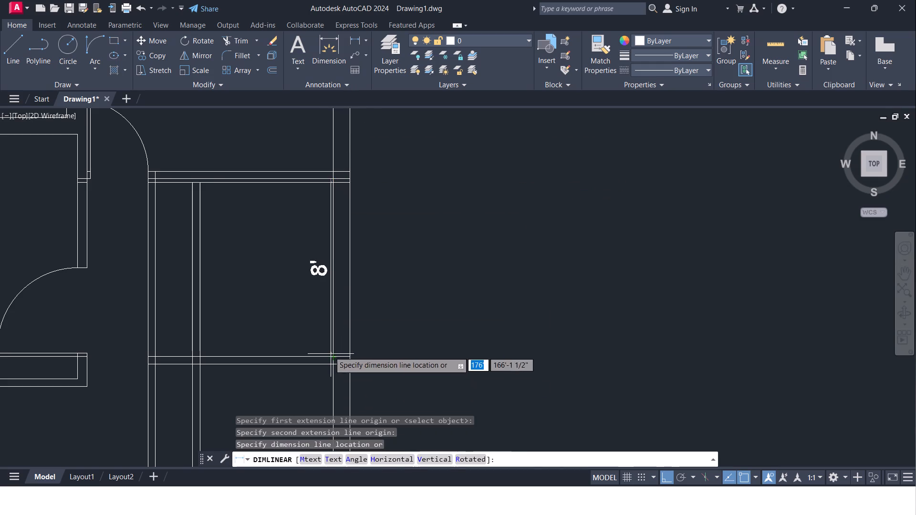
{"action": "key", "text": "Escape"}
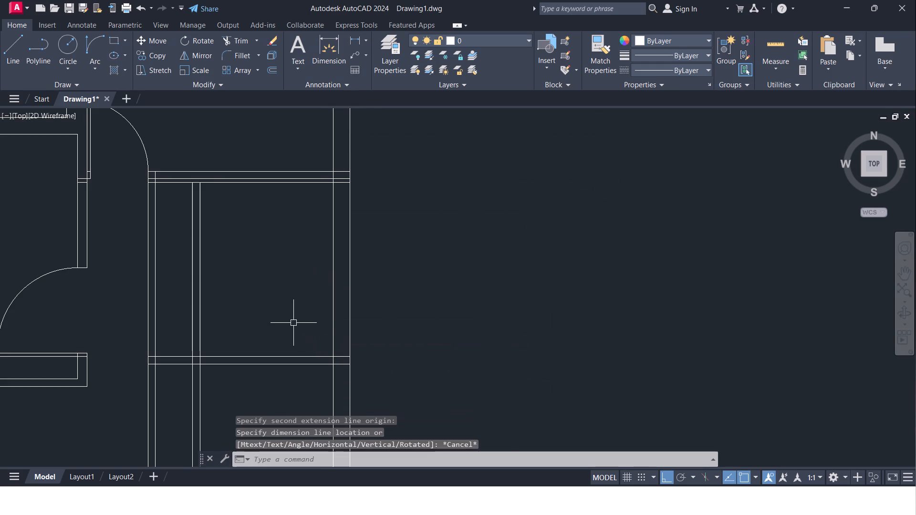
Offset the lowest line of the upper eastern room's north wall 3'6" south into the room.
{"action": "middle_click_drag", "start_coordinate": [240, 288], "coordinate": [283, 294]}
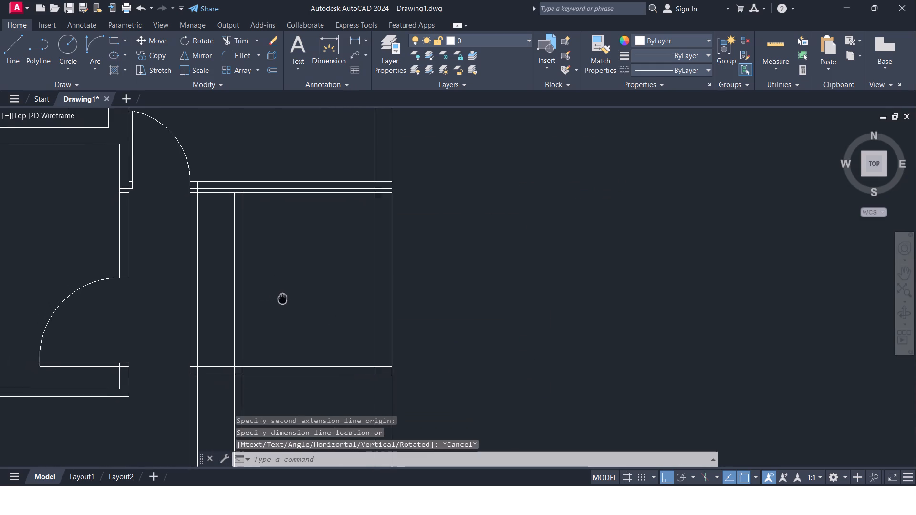
{"action": "scroll", "coordinate": [244, 219], "scroll_direction": "up", "scroll_amount": 2}
{"action": "middle_click_drag", "start_coordinate": [244, 219], "coordinate": [247, 275]}
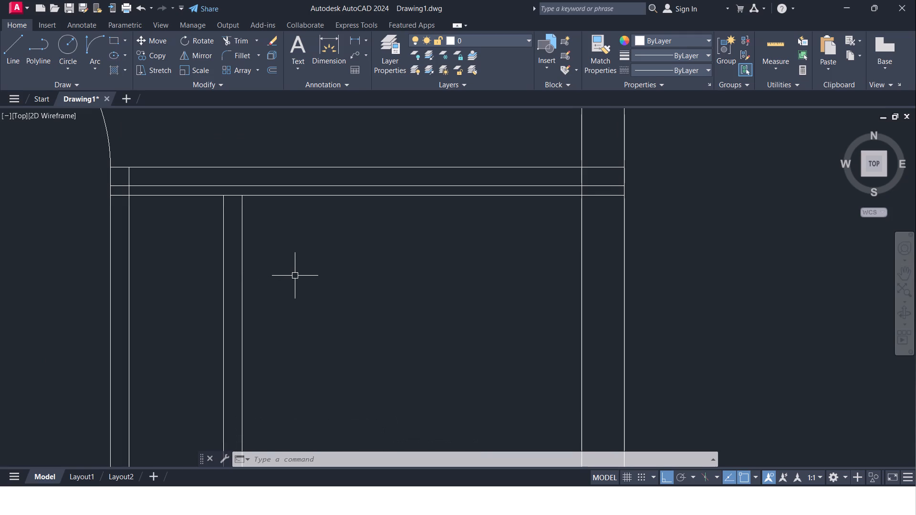
{"action": "middle_click", "coordinate": [295, 274]}
{"action": "key", "text": "o"}
{"action": "key", "text": "Return"}
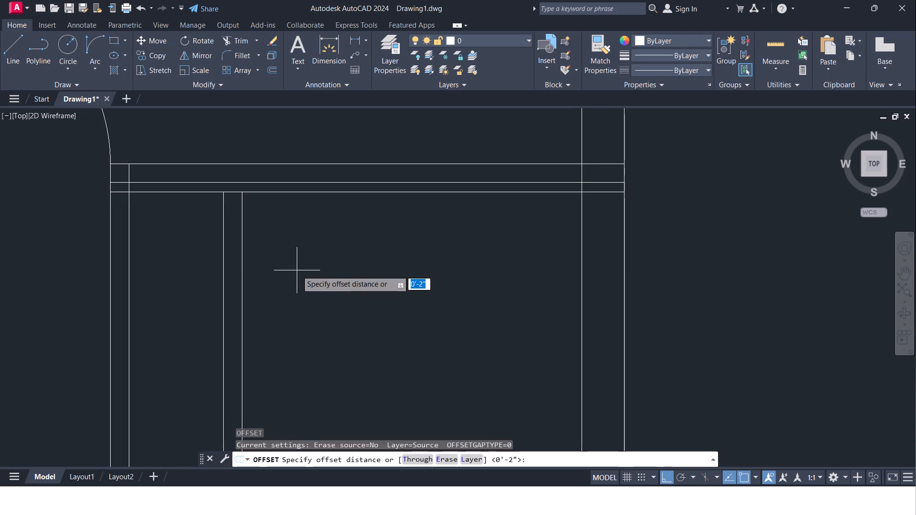
{"action": "key", "text": "3"}
{"action": "type", "text": "'5"}
{"action": "key", "text": "BackSpace"}
{"action": "type", "text": "6\""}
{"action": "key", "text": "Return"}
{"action": "left_click", "coordinate": [271, 194]}
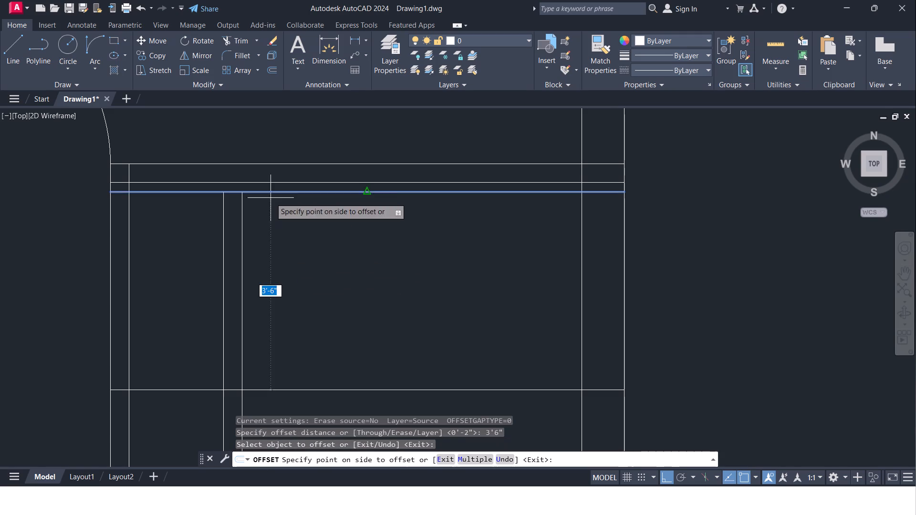
{"action": "left_click", "coordinate": [271, 301]}
Offset the western line of the vertical partition 3'6" east.
{"action": "middle_click_drag", "start_coordinate": [274, 299], "coordinate": [280, 276]}
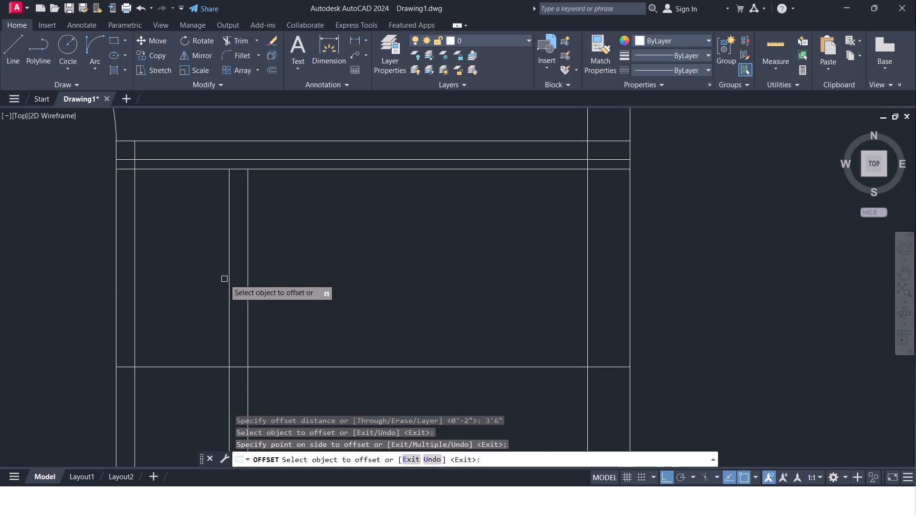
{"action": "left_click", "coordinate": [227, 281]}
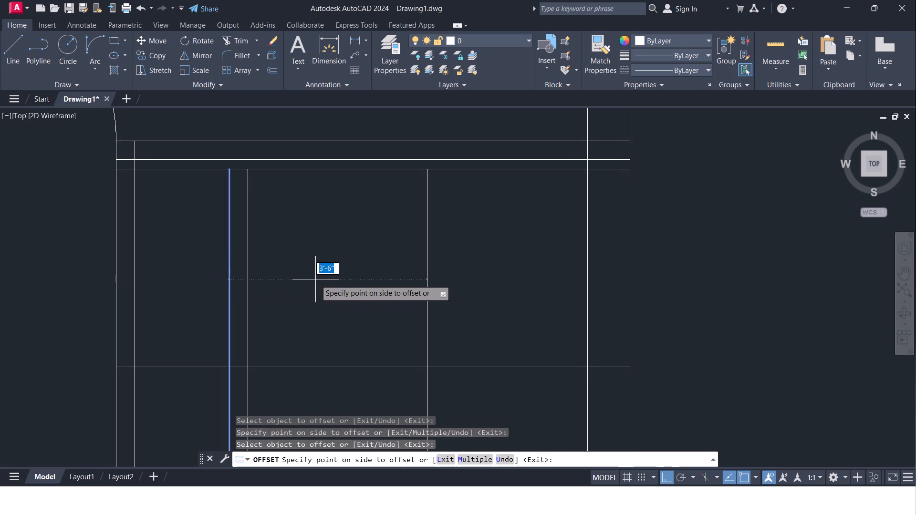
{"action": "left_click", "coordinate": [315, 279]}
{"action": "scroll", "coordinate": [316, 279], "scroll_direction": "down", "scroll_amount": 2}
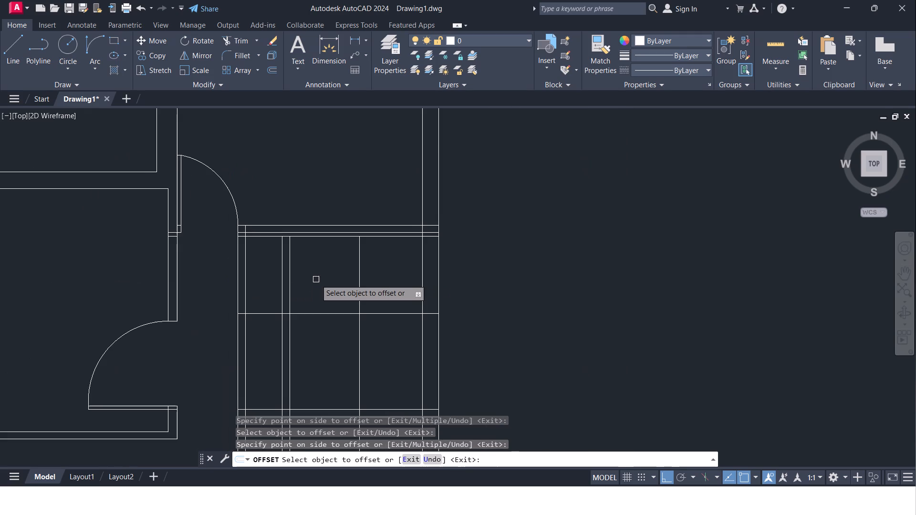
{"action": "middle_click_drag", "start_coordinate": [316, 279], "coordinate": [317, 272]}
{"action": "key", "text": "Escape"}
Trim the west wall's outer line between the upper eastern room's north wall and the new horizontal offset line.
{"action": "type", "text": "TR"}
{"action": "left_click", "coordinate": [333, 301]}
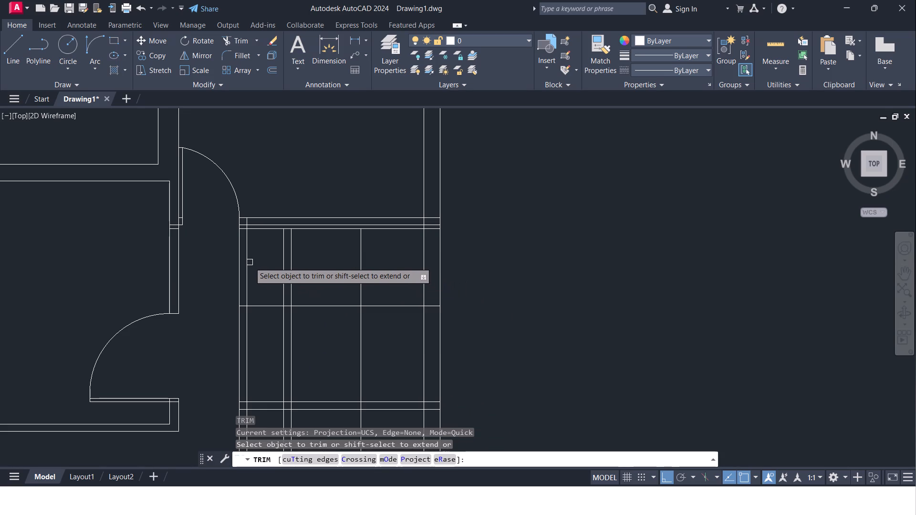
{"action": "left_click", "coordinate": [236, 261]}
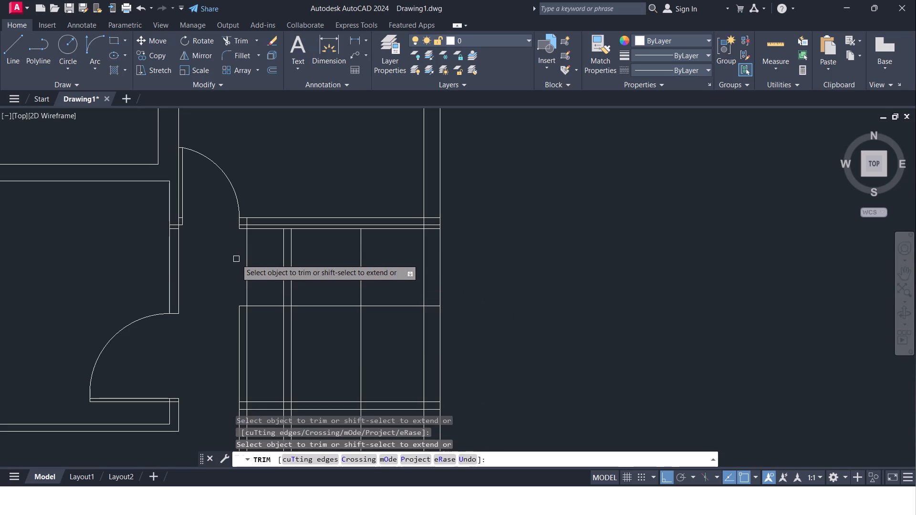
Trim both segments of the west wall's inner line that cross the north wall at its west end.
{"action": "middle_click_drag", "start_coordinate": [240, 232], "coordinate": [236, 265]}
{"action": "scroll", "coordinate": [236, 263], "scroll_direction": "up", "scroll_amount": 4}
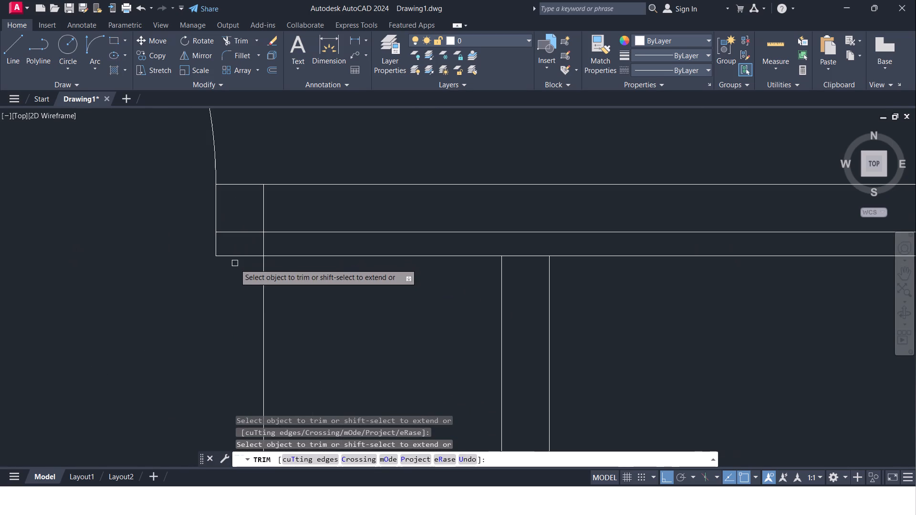
{"action": "left_click", "coordinate": [262, 246]}
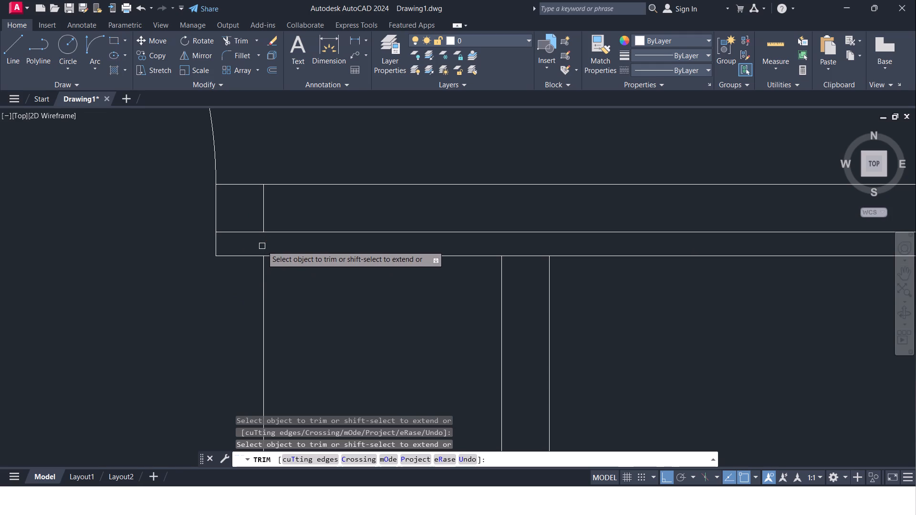
{"action": "left_click", "coordinate": [265, 216]}
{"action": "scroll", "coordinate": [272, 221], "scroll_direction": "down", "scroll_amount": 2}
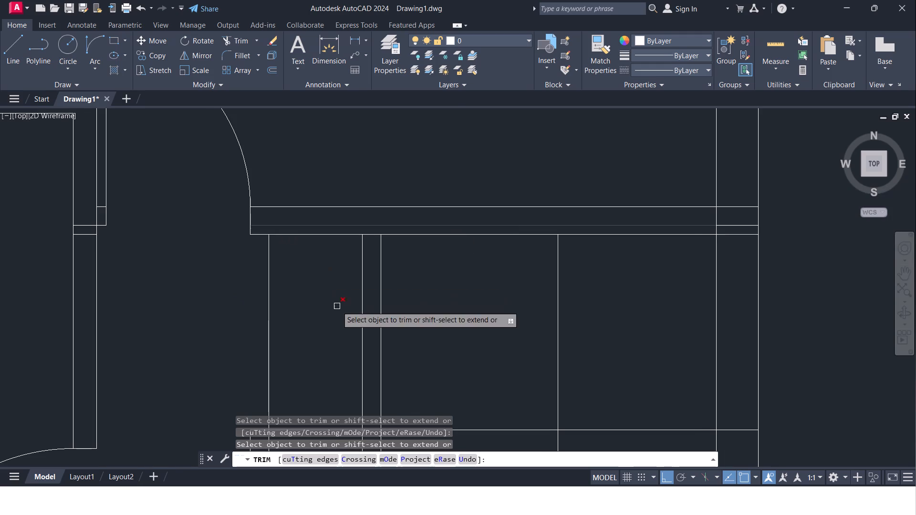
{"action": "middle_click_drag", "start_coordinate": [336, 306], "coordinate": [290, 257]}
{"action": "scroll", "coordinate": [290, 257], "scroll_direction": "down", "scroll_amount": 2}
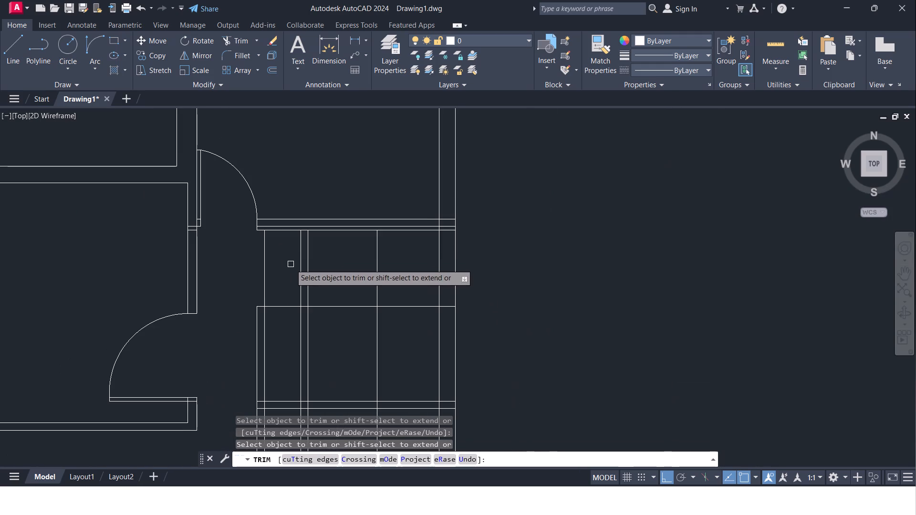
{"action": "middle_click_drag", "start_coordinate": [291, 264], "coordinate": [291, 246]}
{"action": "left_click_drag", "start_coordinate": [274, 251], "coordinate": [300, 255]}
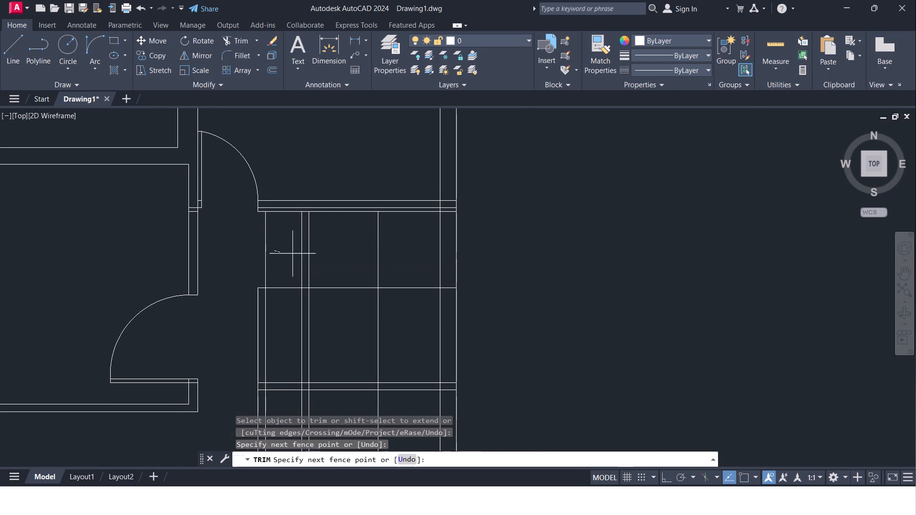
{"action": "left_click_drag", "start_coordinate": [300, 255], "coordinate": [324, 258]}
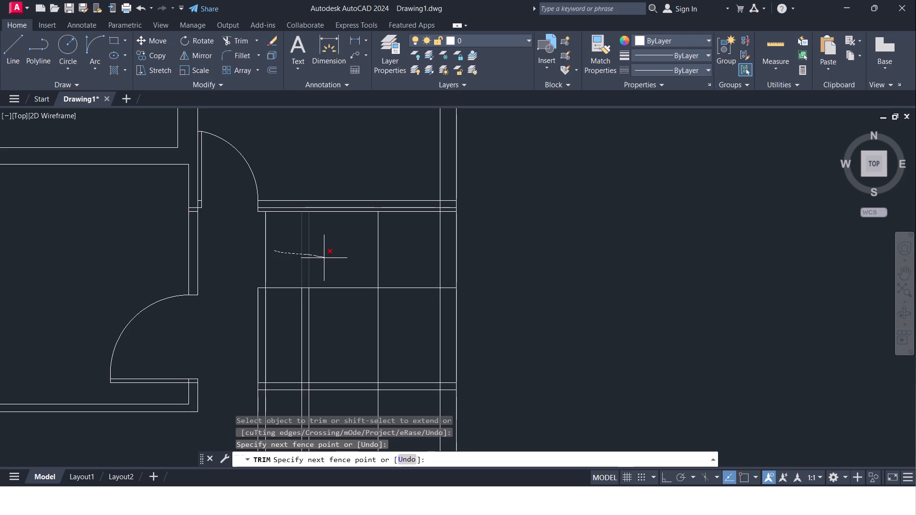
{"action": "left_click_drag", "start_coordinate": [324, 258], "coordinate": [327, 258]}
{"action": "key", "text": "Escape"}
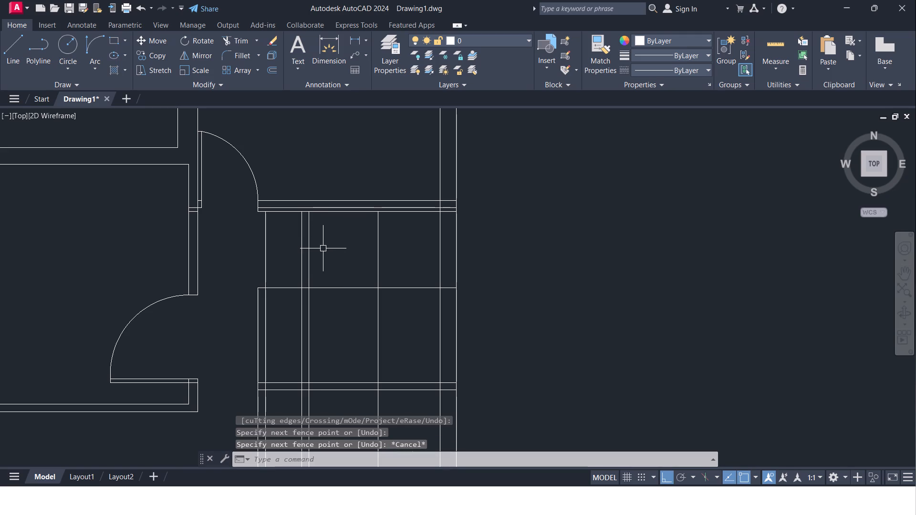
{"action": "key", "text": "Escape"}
Extend both lines of the vertical partition north to the middle line of the upper eastern room's north wall.
{"action": "type", "text": "EX"}
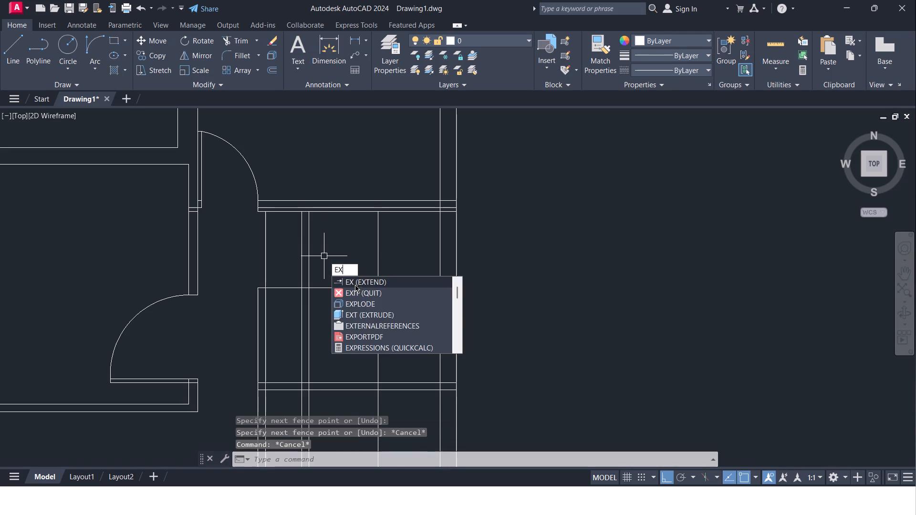
{"action": "left_click", "coordinate": [354, 281]}
{"action": "left_click", "coordinate": [300, 249]}
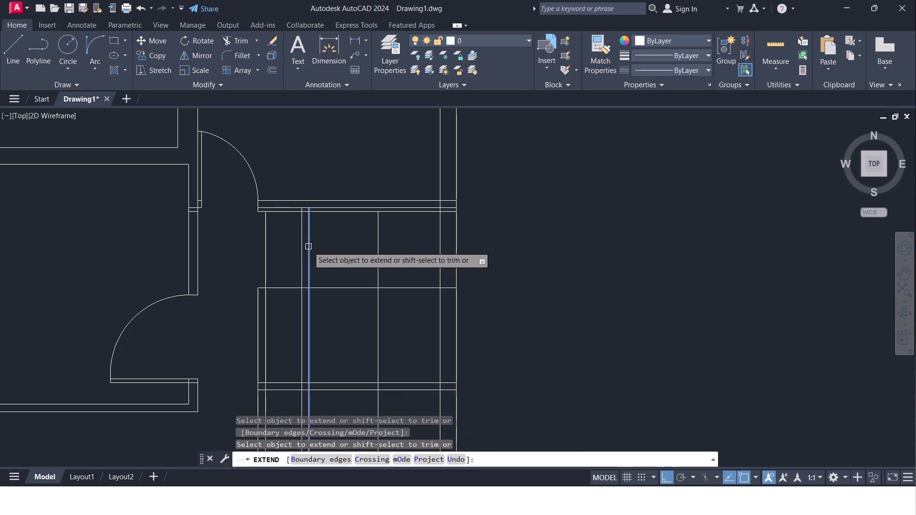
{"action": "left_click", "coordinate": [308, 247]}
{"action": "key", "text": "Escape"}
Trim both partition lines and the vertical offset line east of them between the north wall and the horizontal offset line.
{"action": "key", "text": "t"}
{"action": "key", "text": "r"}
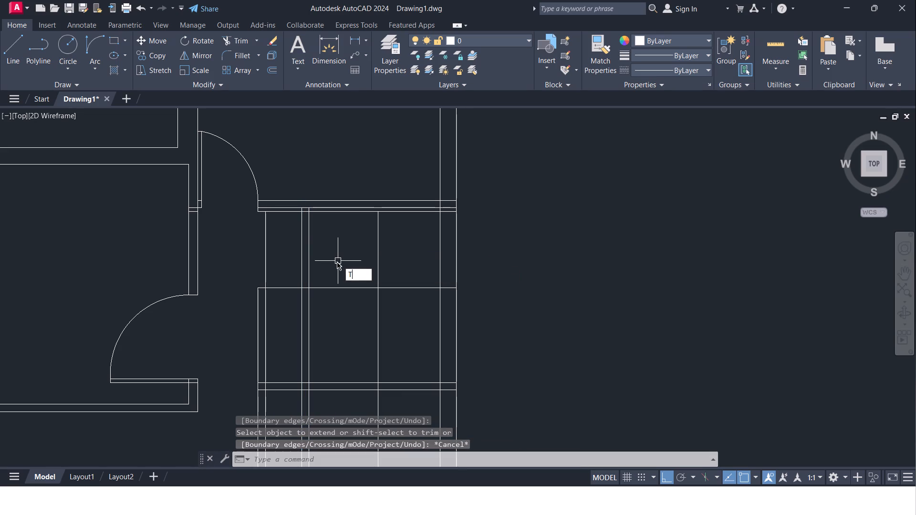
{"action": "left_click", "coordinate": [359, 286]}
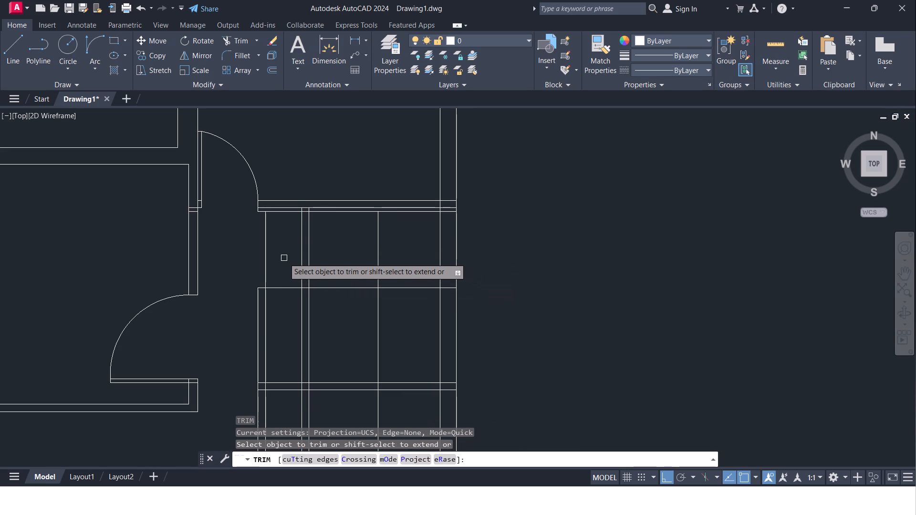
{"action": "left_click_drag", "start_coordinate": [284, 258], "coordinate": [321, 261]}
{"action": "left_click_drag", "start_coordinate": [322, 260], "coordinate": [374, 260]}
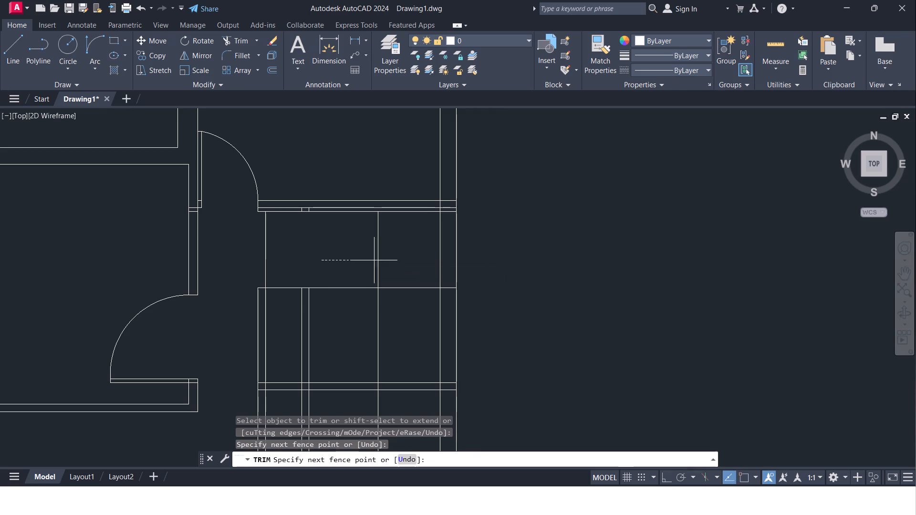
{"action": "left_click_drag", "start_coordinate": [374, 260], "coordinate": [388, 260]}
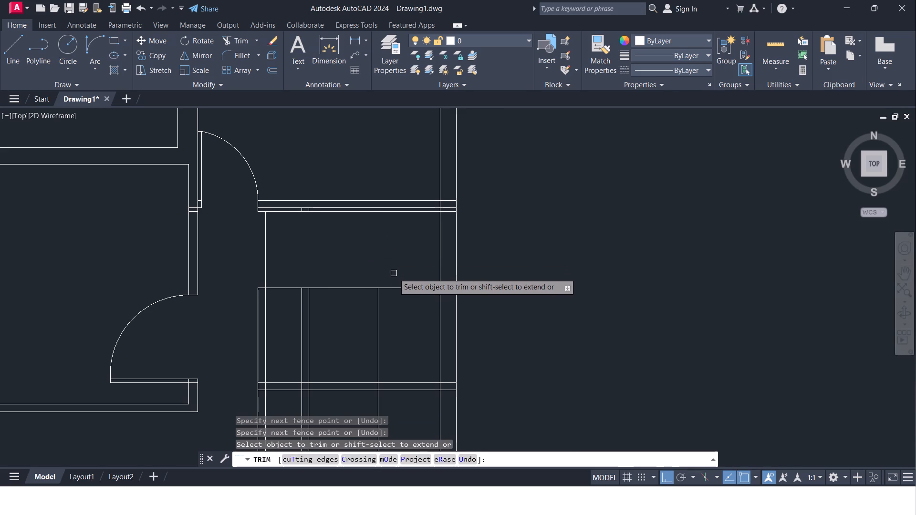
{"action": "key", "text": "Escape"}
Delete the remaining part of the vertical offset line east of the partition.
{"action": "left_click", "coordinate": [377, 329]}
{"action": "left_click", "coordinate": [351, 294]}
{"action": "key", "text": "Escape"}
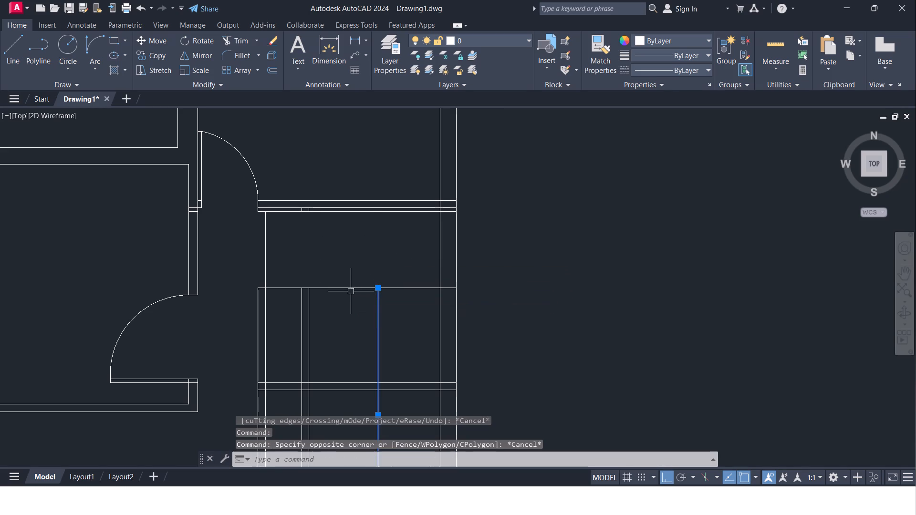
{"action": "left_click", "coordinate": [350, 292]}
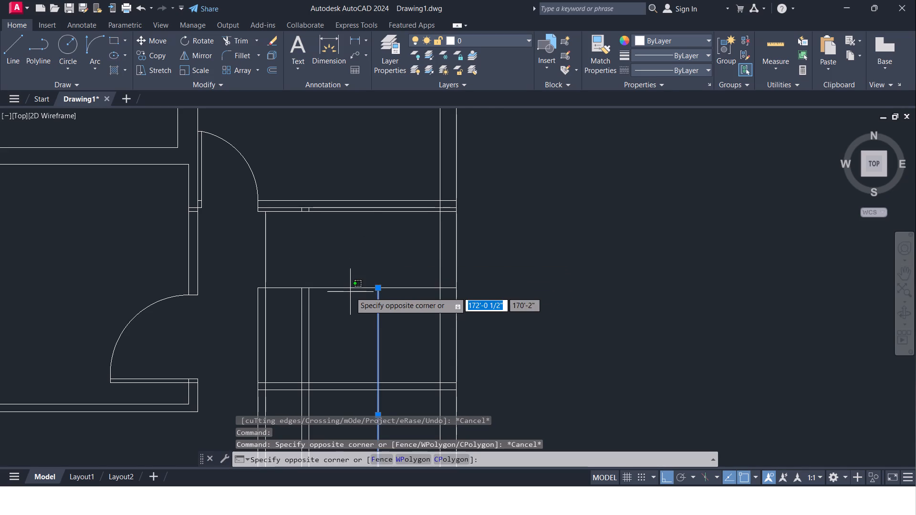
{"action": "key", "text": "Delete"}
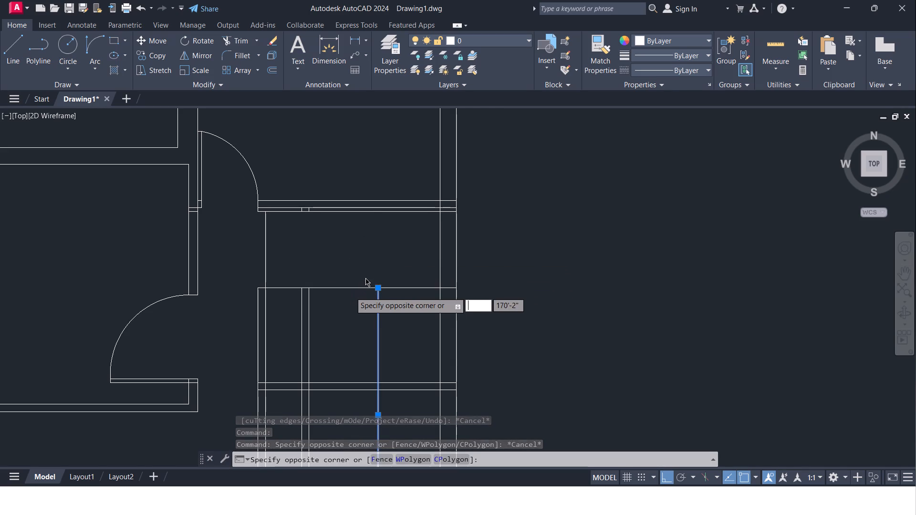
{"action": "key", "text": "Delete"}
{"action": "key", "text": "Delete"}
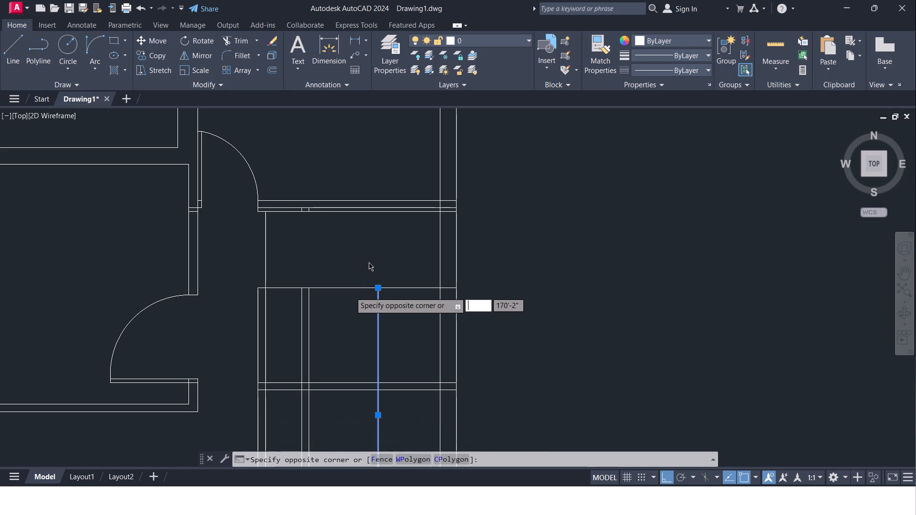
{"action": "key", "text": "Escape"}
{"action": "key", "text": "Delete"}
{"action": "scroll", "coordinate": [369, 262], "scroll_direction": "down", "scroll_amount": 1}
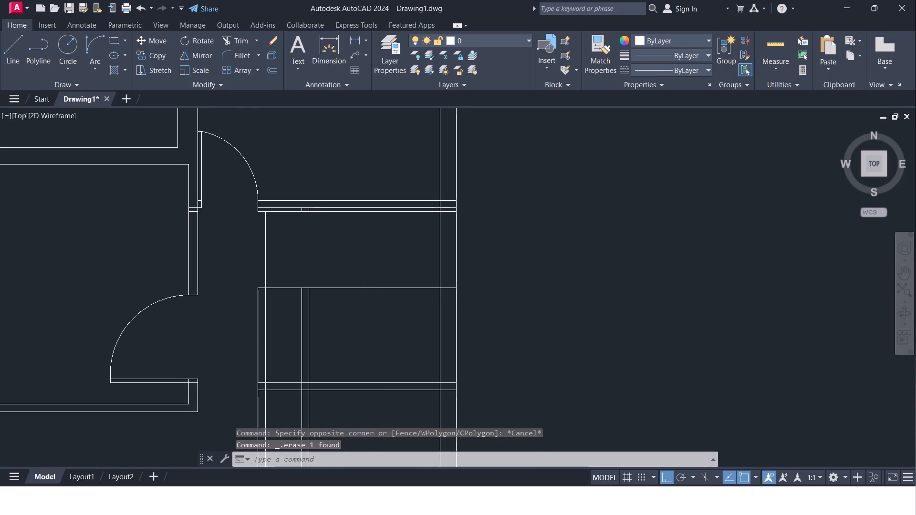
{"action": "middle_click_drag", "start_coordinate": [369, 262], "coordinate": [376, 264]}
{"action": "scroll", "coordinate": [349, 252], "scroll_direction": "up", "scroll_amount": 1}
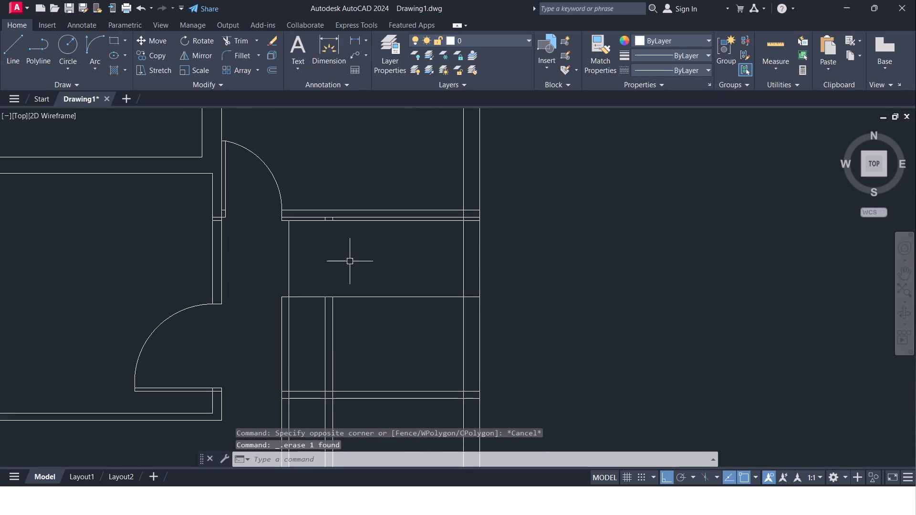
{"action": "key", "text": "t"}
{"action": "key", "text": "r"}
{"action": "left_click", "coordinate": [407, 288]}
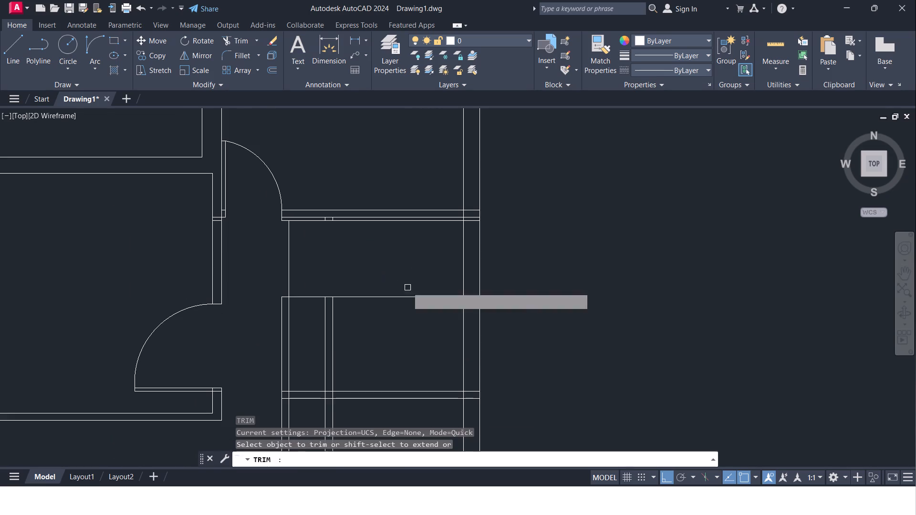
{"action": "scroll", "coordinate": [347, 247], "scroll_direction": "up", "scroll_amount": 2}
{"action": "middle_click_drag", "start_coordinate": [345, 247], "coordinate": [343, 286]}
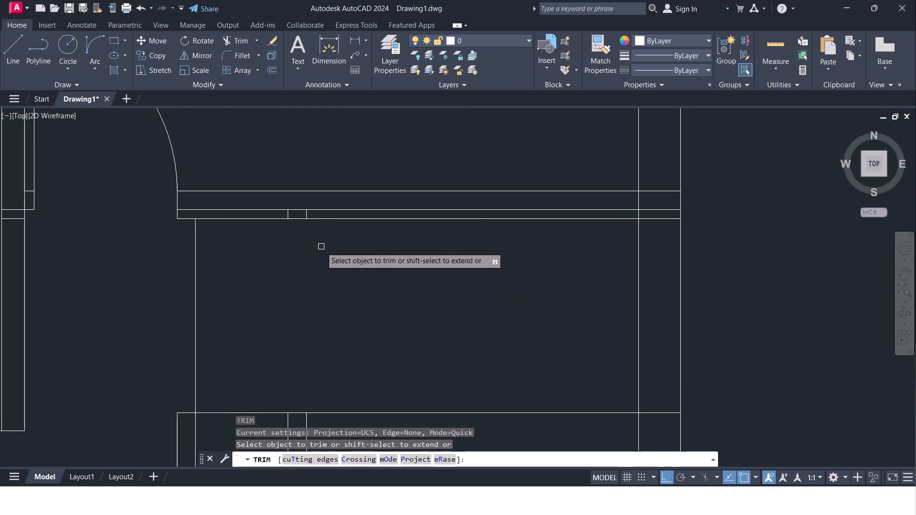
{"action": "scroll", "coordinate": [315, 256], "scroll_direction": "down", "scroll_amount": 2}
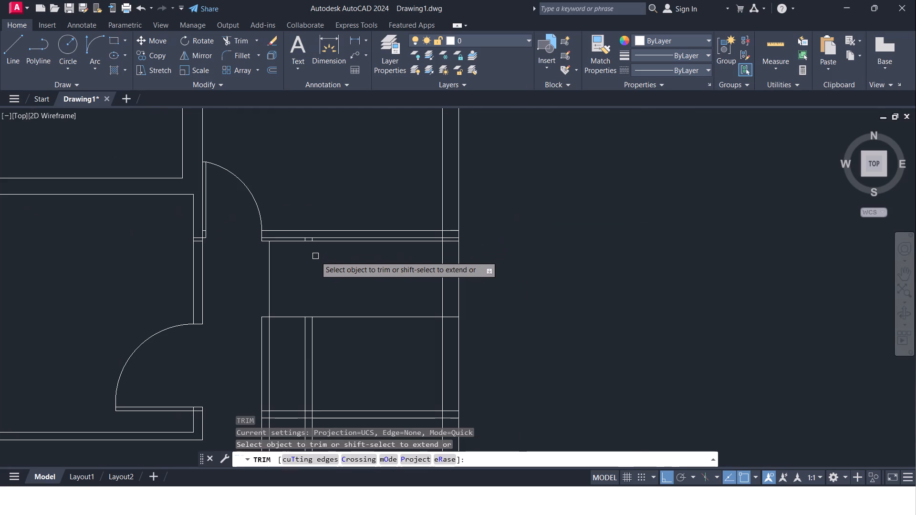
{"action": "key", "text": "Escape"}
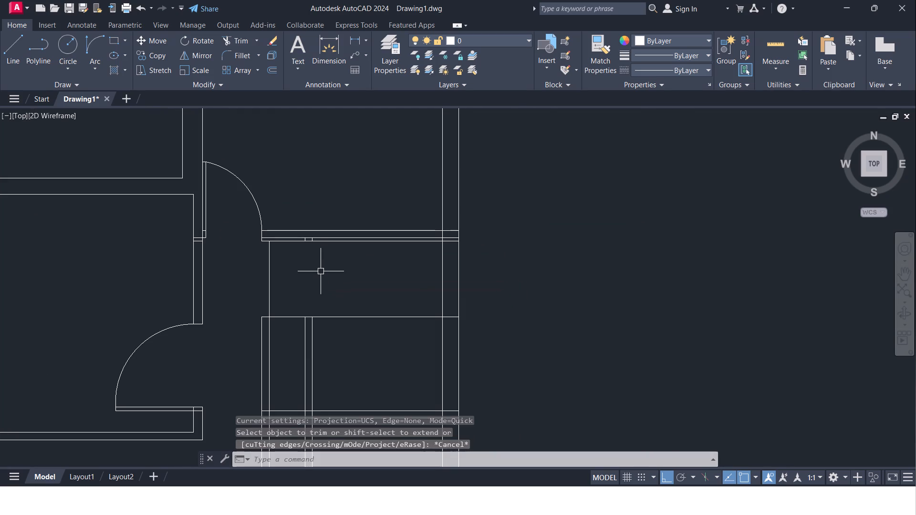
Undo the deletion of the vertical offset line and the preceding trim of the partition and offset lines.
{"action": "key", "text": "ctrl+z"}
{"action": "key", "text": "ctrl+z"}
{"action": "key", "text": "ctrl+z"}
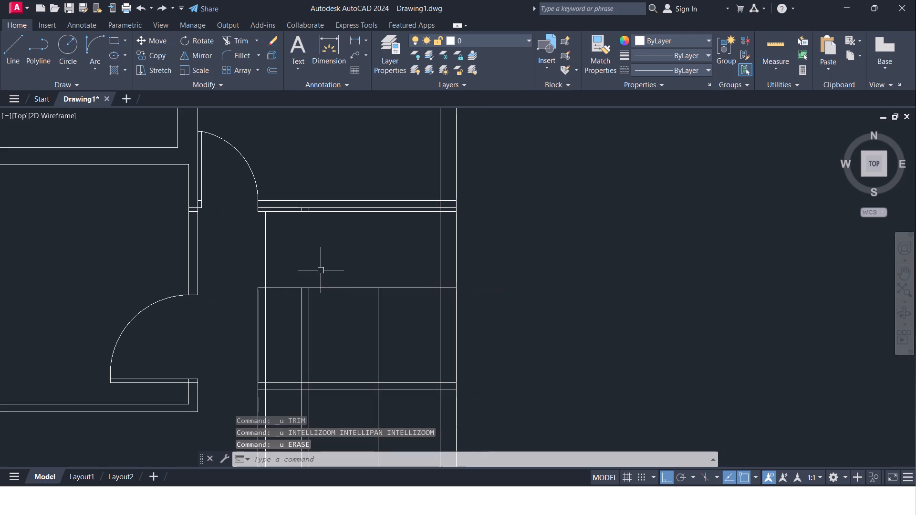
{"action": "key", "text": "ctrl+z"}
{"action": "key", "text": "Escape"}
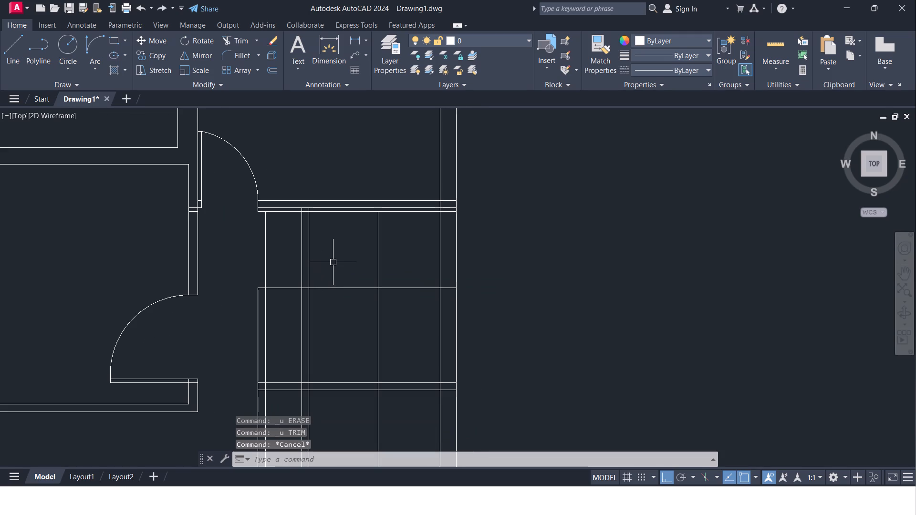
Extend the vertical offset line east of the partition north to the north wall's middle line.
{"action": "key", "text": "e"}
{"action": "key", "text": "x"}
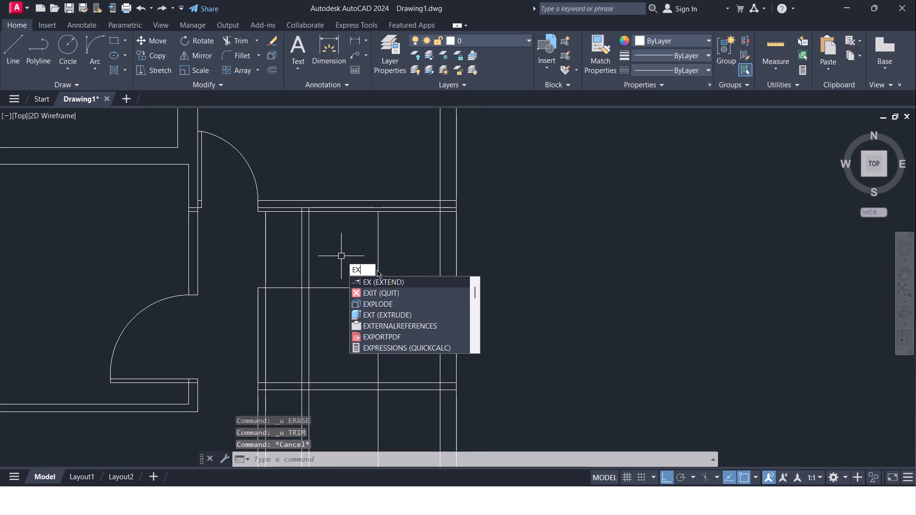
{"action": "left_click", "coordinate": [396, 285]}
{"action": "left_click", "coordinate": [378, 255]}
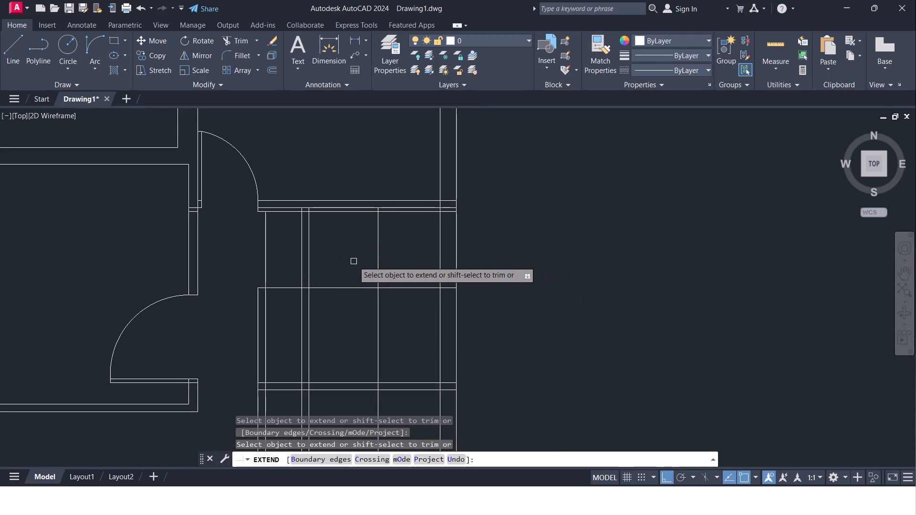
{"action": "key", "text": "Escape"}
Trim both partition lines between the north wall and horizontal offset line, and the wall's lowest line between the vertical offset and east wall.
{"action": "key", "text": "t"}
{"action": "key", "text": "r"}
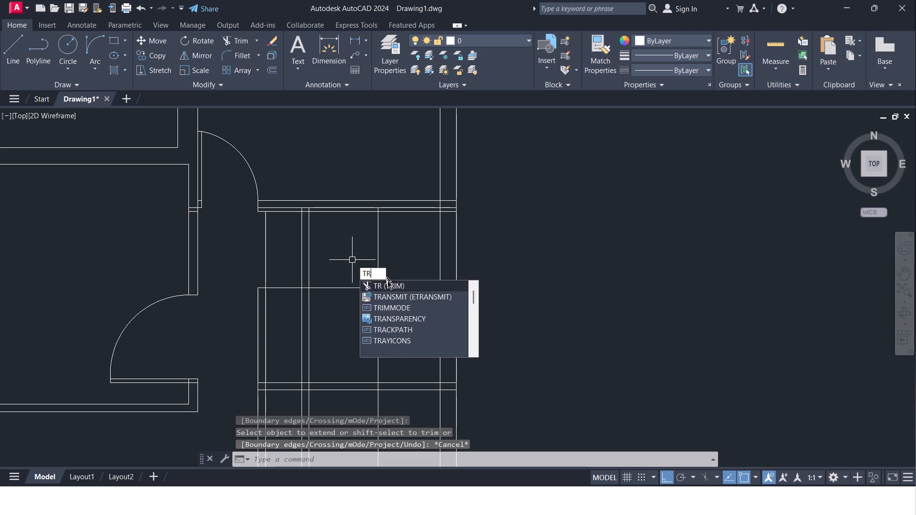
{"action": "left_click", "coordinate": [388, 283]}
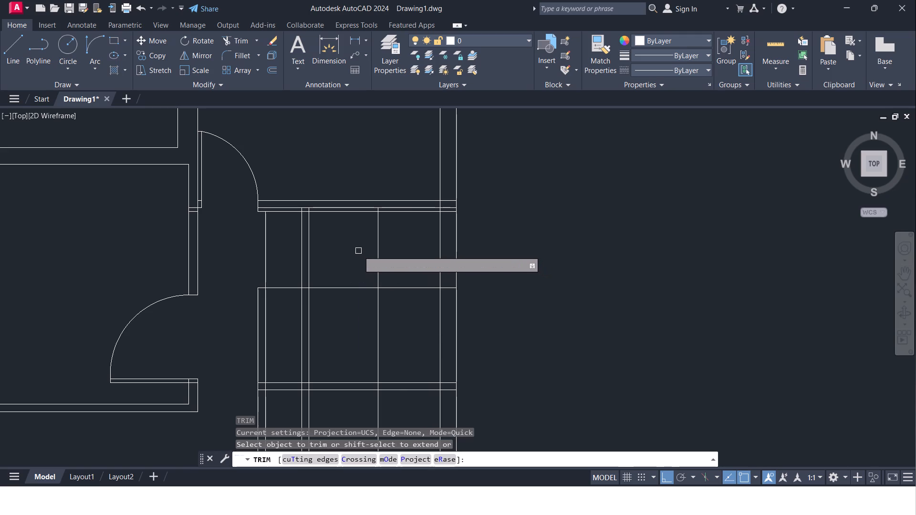
{"action": "left_click_drag", "start_coordinate": [286, 238], "coordinate": [327, 251]}
{"action": "left_click", "coordinate": [394, 214]}
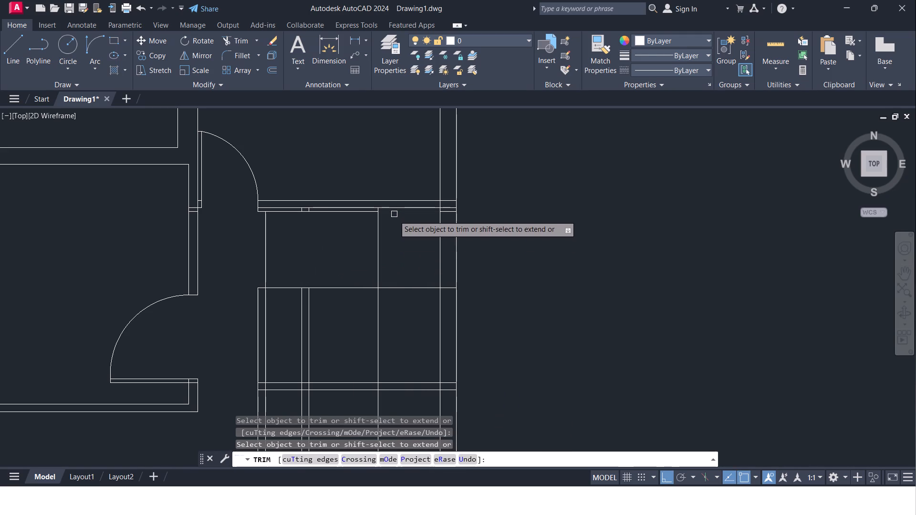
Trim the vertical offset line between the north wall and lower wall, and the horizontal offset line between the partition and east wall.
{"action": "left_click_drag", "start_coordinate": [348, 253], "coordinate": [396, 256]}
{"action": "left_click_drag", "start_coordinate": [396, 256], "coordinate": [398, 325]}
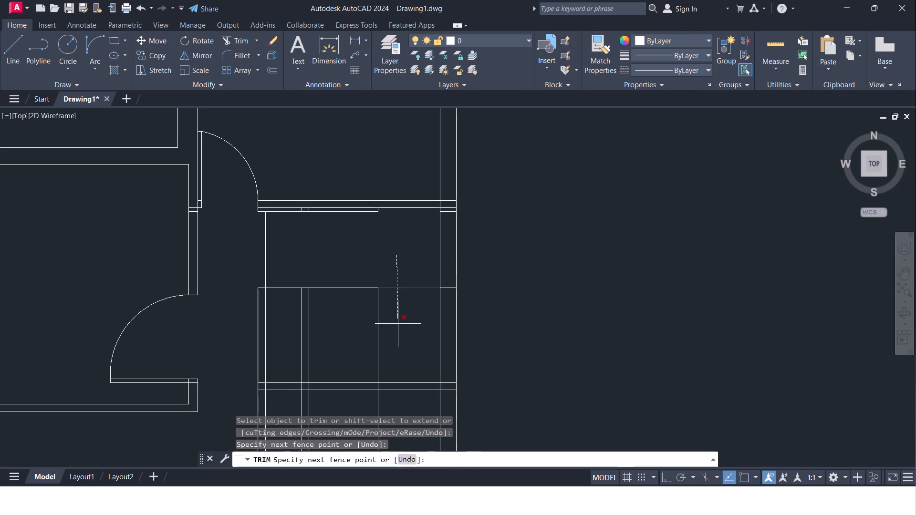
{"action": "left_click_drag", "start_coordinate": [398, 325], "coordinate": [399, 335]}
{"action": "left_click_drag", "start_coordinate": [347, 272], "coordinate": [345, 331]}
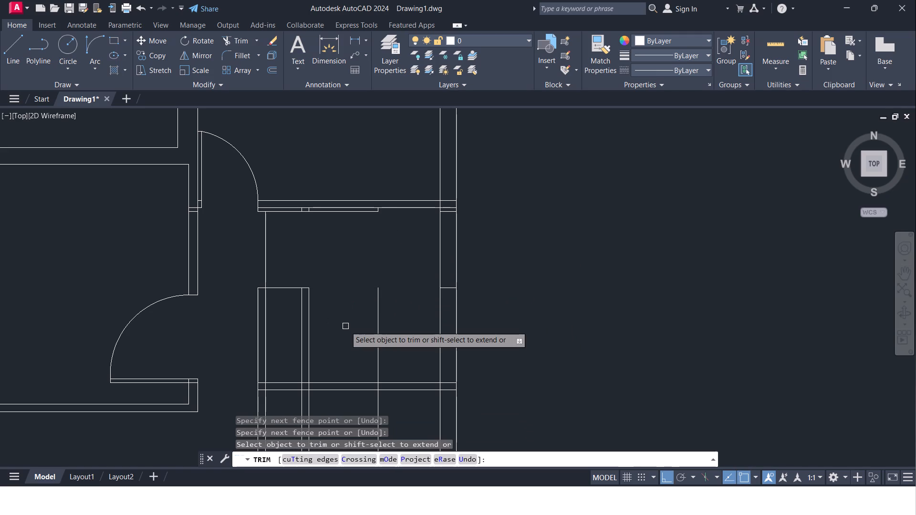
{"action": "left_click_drag", "start_coordinate": [345, 326], "coordinate": [396, 336]}
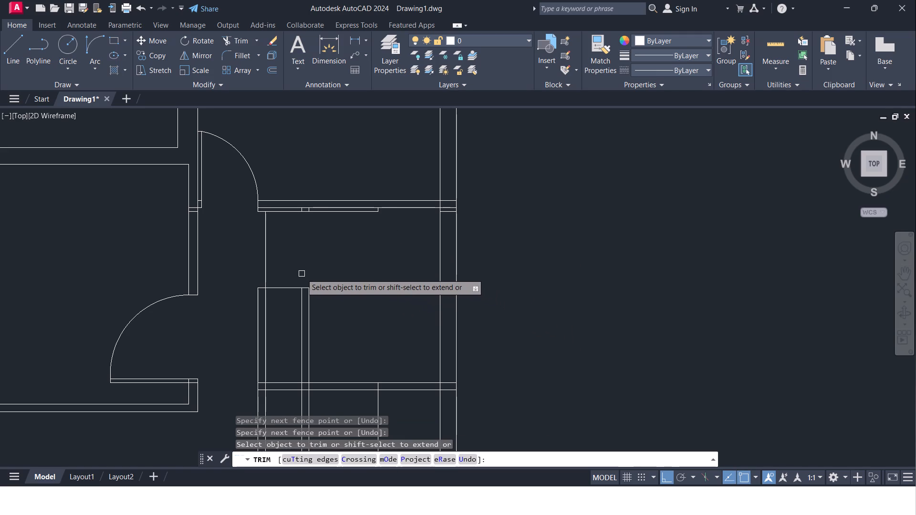
Trim the north wall's lowest line between the two short partition line stubs.
{"action": "middle_click_drag", "start_coordinate": [325, 270], "coordinate": [336, 283]}
{"action": "middle_click_drag", "start_coordinate": [335, 278], "coordinate": [329, 298]}
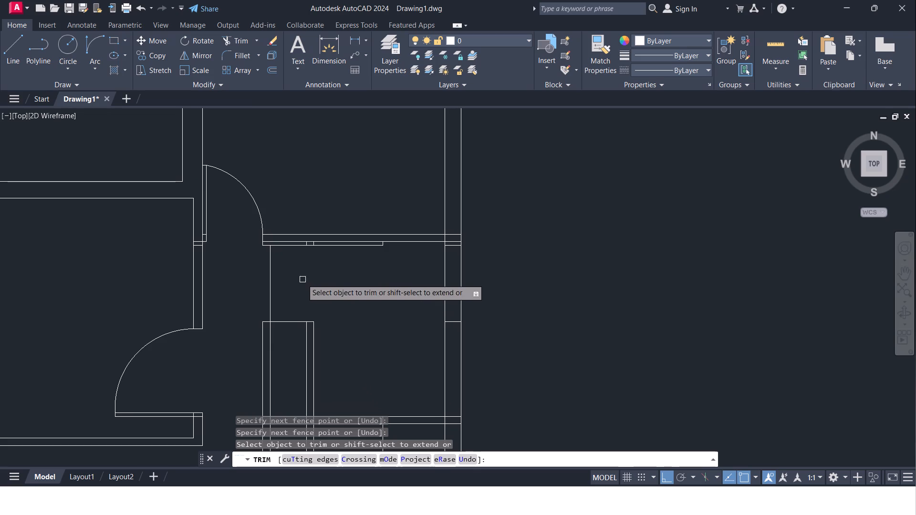
{"action": "scroll", "coordinate": [295, 262], "scroll_direction": "up", "scroll_amount": 1}
{"action": "middle_click_drag", "start_coordinate": [308, 259], "coordinate": [303, 257]}
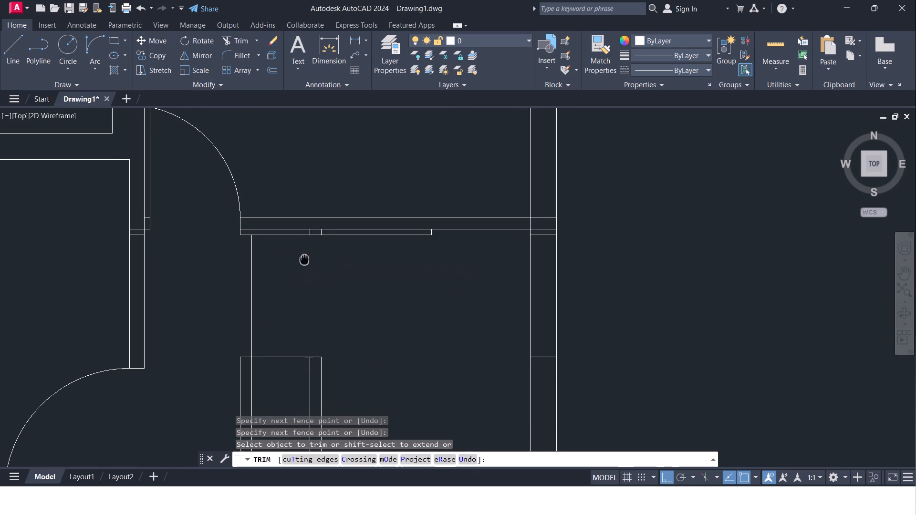
{"action": "middle_click_drag", "start_coordinate": [303, 257], "coordinate": [294, 259]}
{"action": "scroll", "coordinate": [324, 247], "scroll_direction": "up", "scroll_amount": 1}
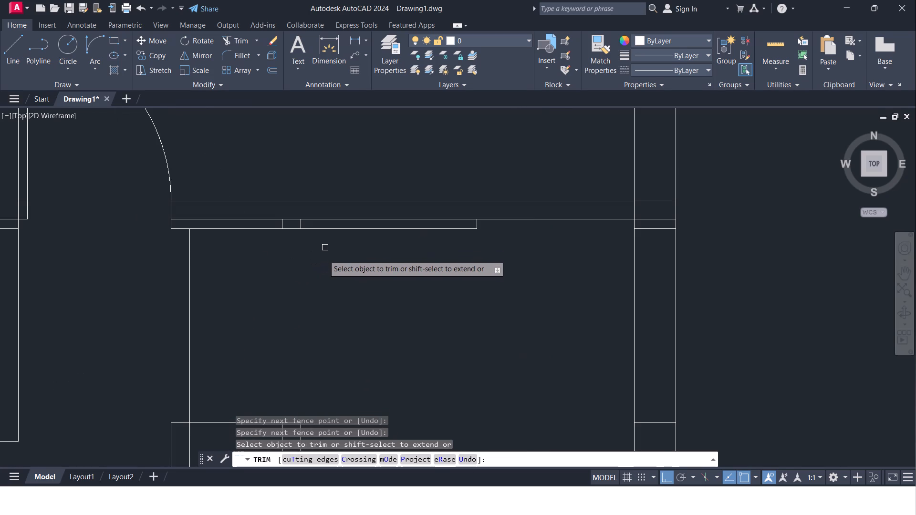
{"action": "left_click", "coordinate": [293, 229]}
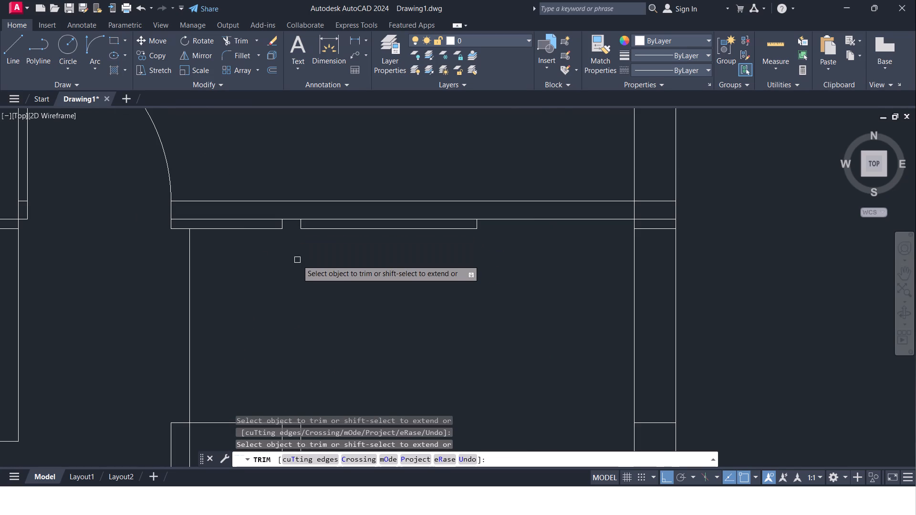
Draw a Start, End, Direction arc from the partition's northeast corner to the door leaf's east end, starting tangent due east.
{"action": "key", "text": "Escape"}
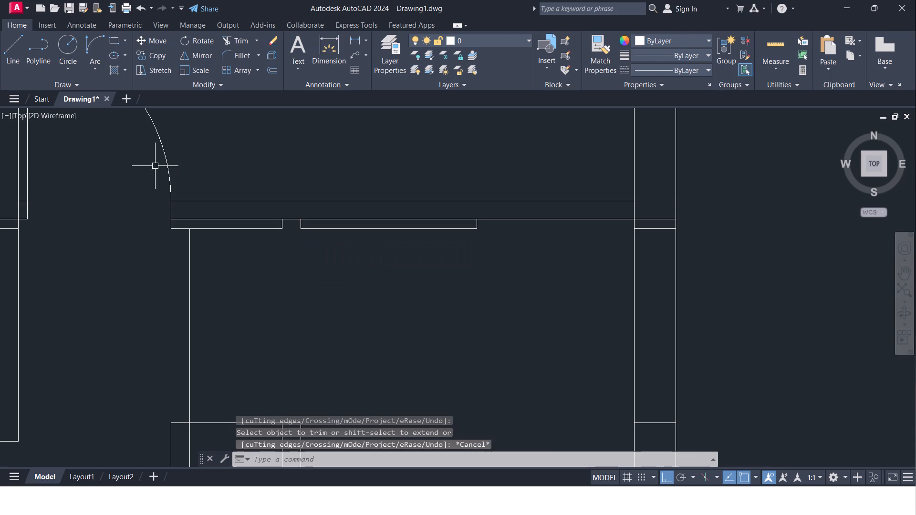
{"action": "left_click", "coordinate": [91, 71]}
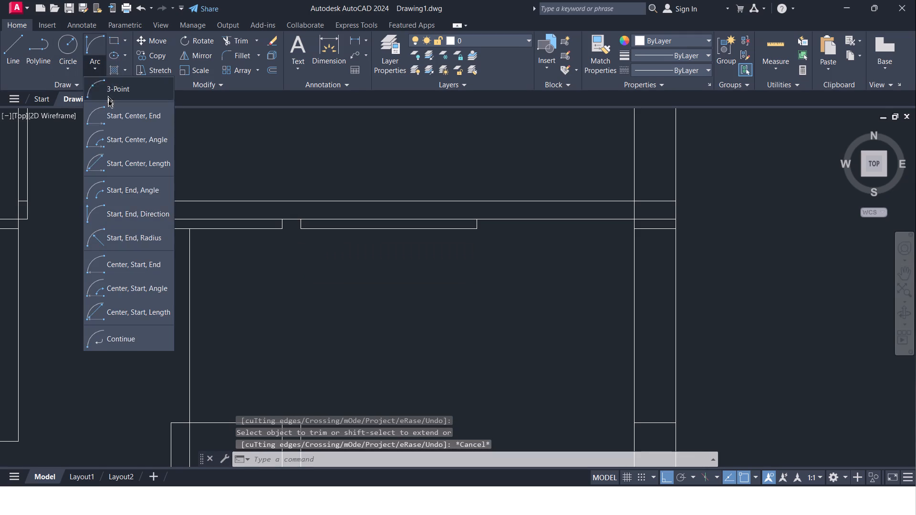
{"action": "left_click", "coordinate": [135, 213]}
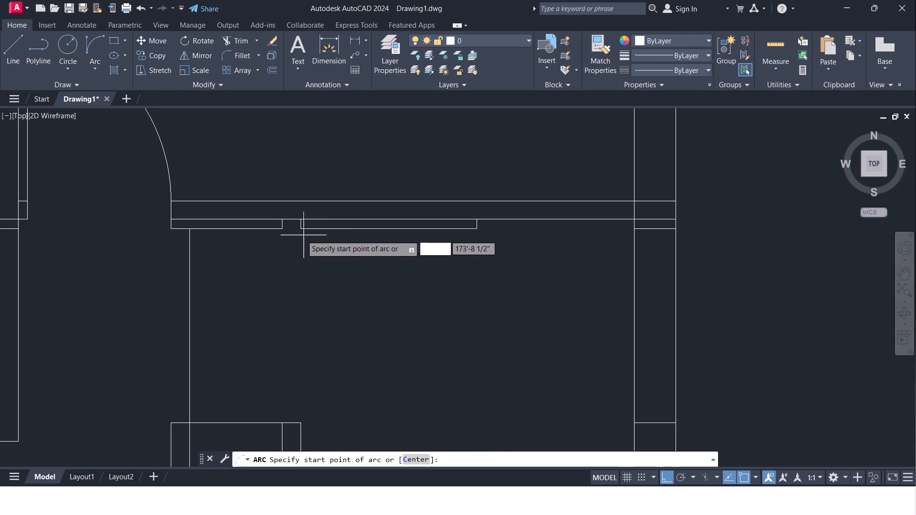
{"action": "left_click", "coordinate": [299, 423]}
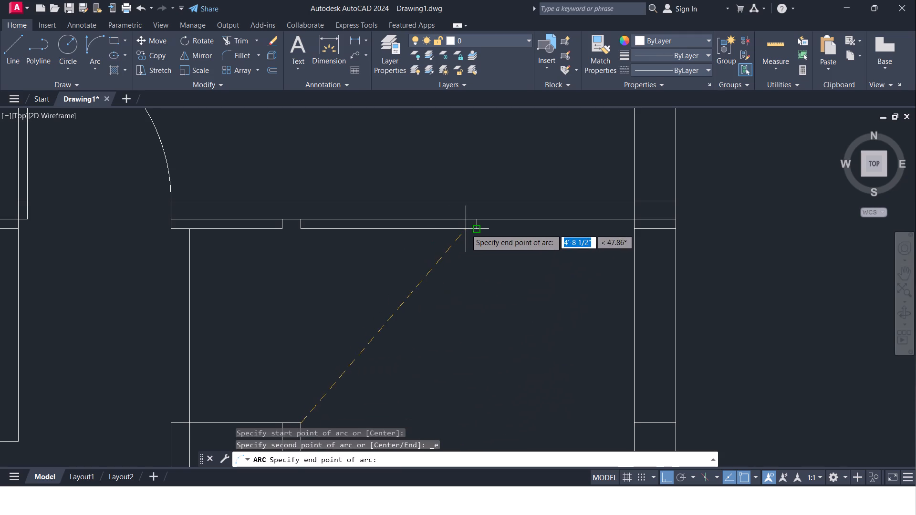
{"action": "left_click", "coordinate": [476, 232]}
{"action": "left_click", "coordinate": [512, 332]}
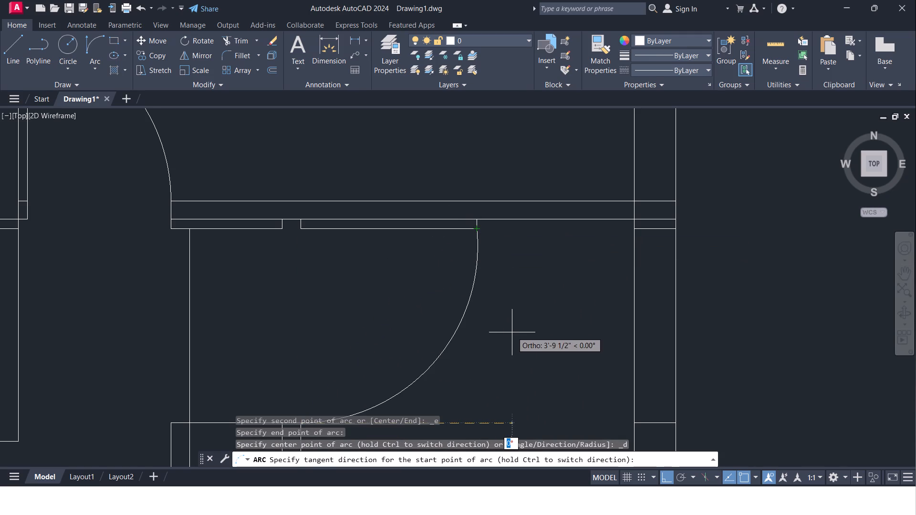
{"action": "middle_click_drag", "start_coordinate": [512, 332], "coordinate": [480, 263]}
{"action": "scroll", "coordinate": [477, 257], "scroll_direction": "down", "scroll_amount": 3}
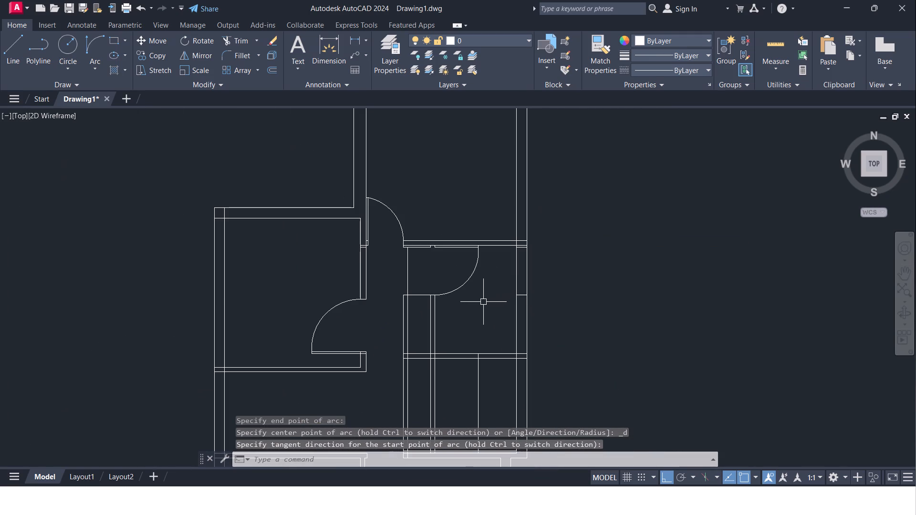
Extend the new door leaf's lower line west across the partition's thickness to the short jamb stub.
{"action": "scroll", "coordinate": [431, 268], "scroll_direction": "up", "scroll_amount": 2}
{"action": "key", "text": "Escape"}
{"action": "type", "text": "EX"}
{"action": "left_click", "coordinate": [477, 288]}
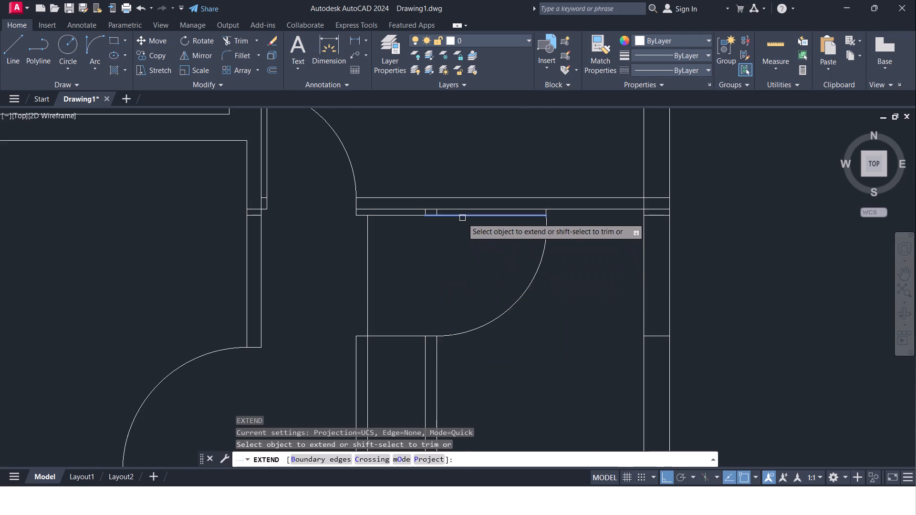
{"action": "left_click", "coordinate": [462, 218]}
{"action": "middle_click_drag", "start_coordinate": [423, 249], "coordinate": [422, 272]}
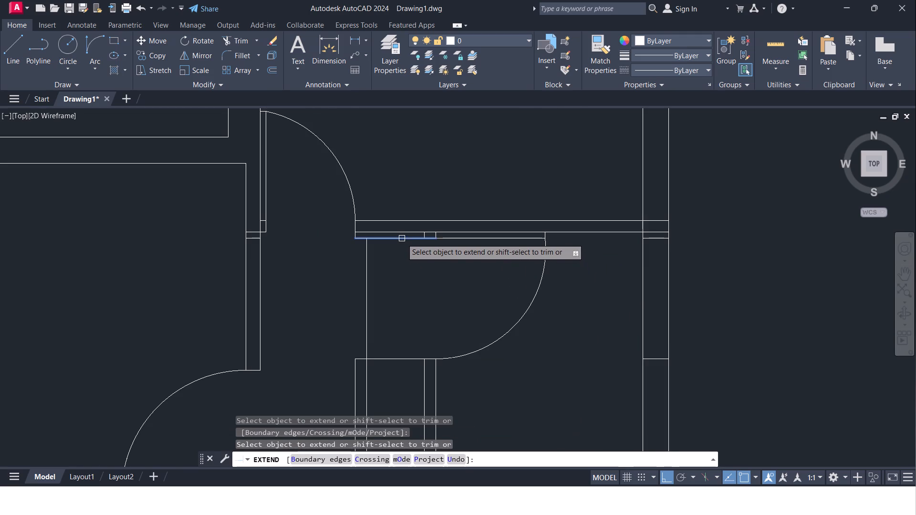
{"action": "key", "text": "Escape"}
Trim the north wall's lowest line between the western vertical wall line and the jamb stub west of the door.
{"action": "type", "text": "TR"}
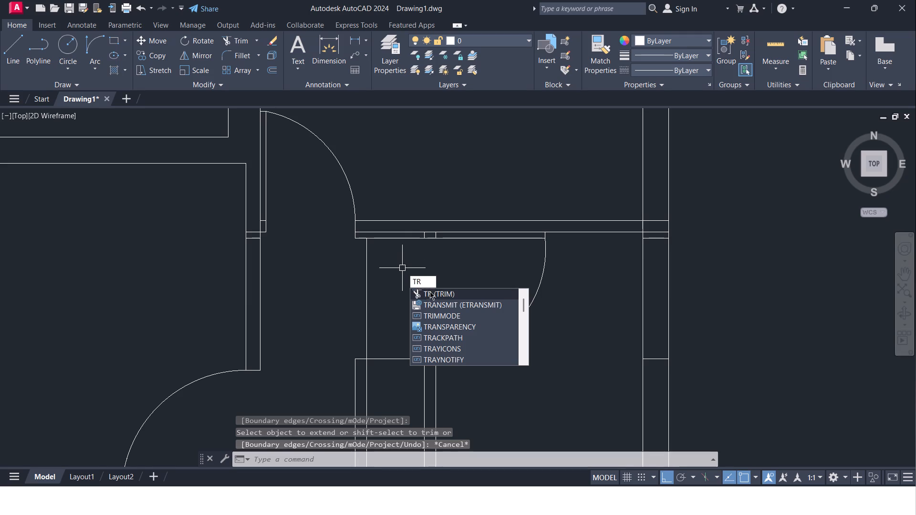
{"action": "left_click", "coordinate": [430, 291]}
{"action": "left_click", "coordinate": [400, 238]}
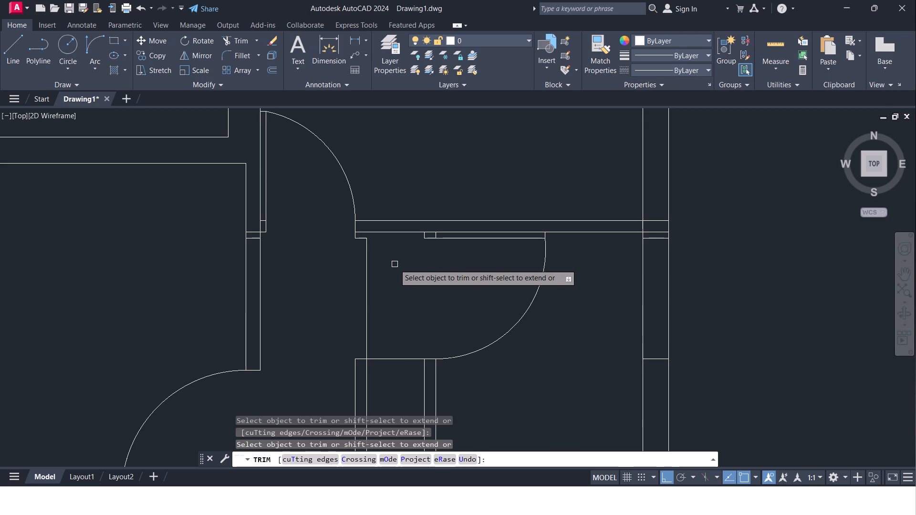
{"action": "key", "text": "Escape"}
Trim both partition lines south of the cross wall, and the vertical offset line south of and within the cross wall.
{"action": "scroll", "coordinate": [395, 264], "scroll_direction": "down", "scroll_amount": 2}
{"action": "middle_click_drag", "start_coordinate": [412, 286], "coordinate": [412, 274]}
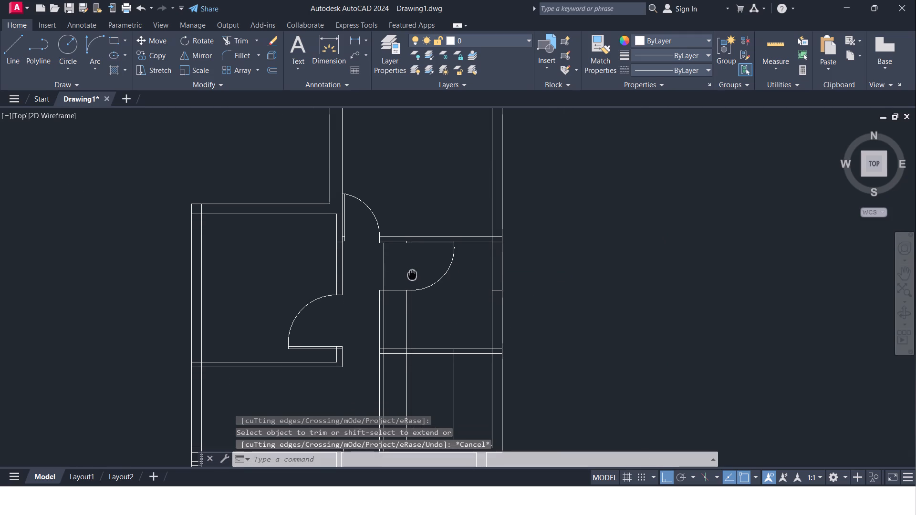
{"action": "middle_click_drag", "start_coordinate": [412, 274], "coordinate": [415, 265]}
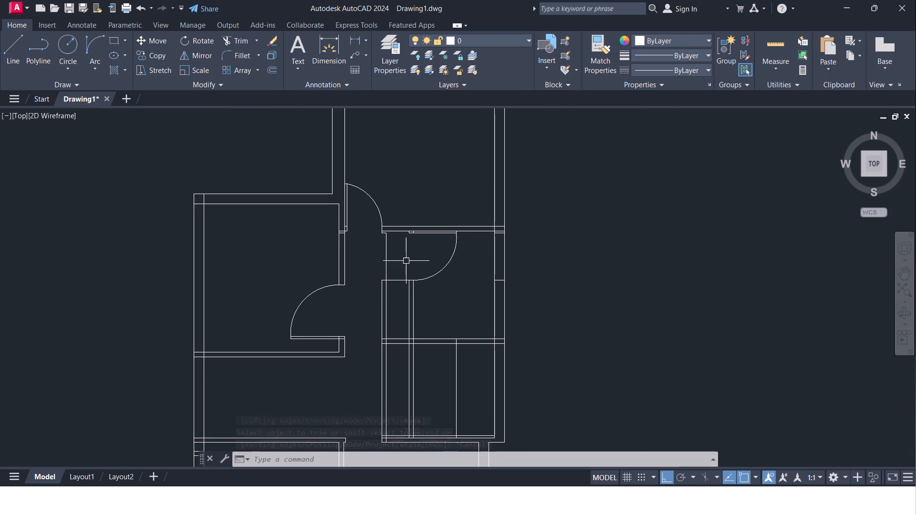
{"action": "middle_click_drag", "start_coordinate": [409, 265], "coordinate": [407, 260]}
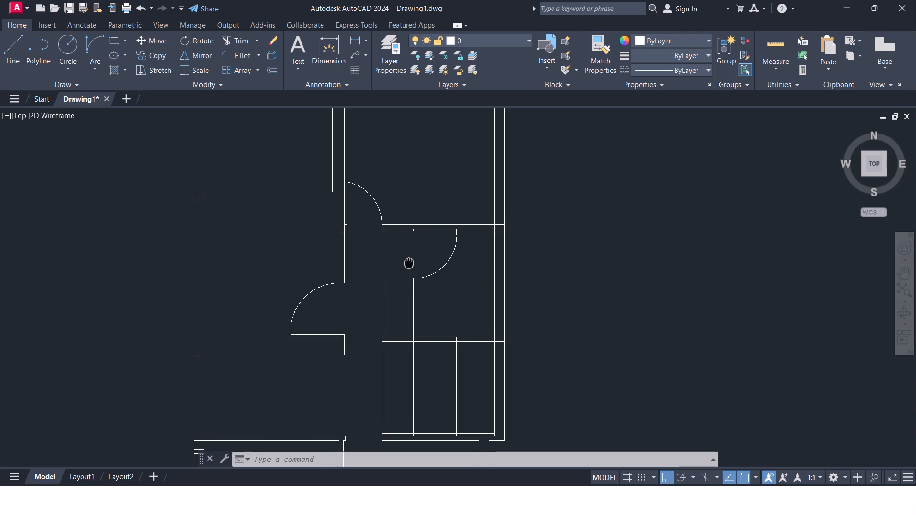
{"action": "middle_click_drag", "start_coordinate": [407, 260], "coordinate": [406, 256]}
{"action": "key", "text": "Escape"}
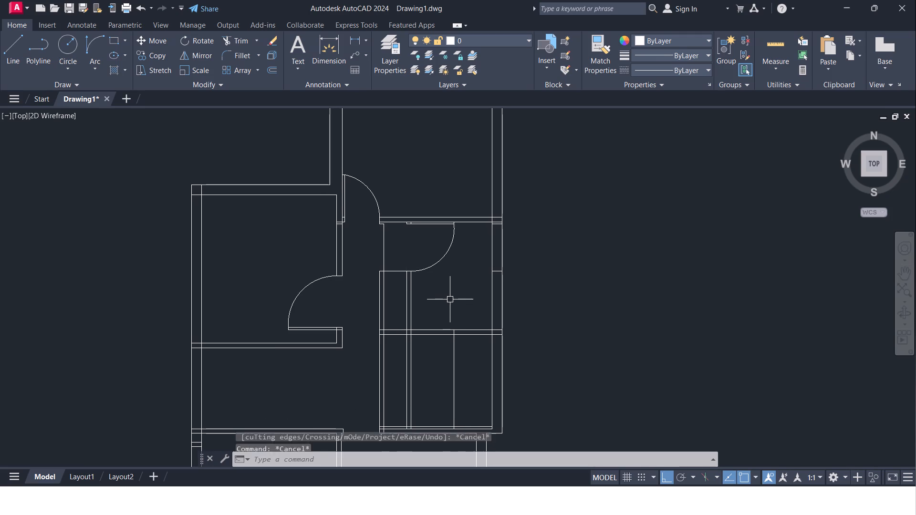
{"action": "type", "text": "TR"}
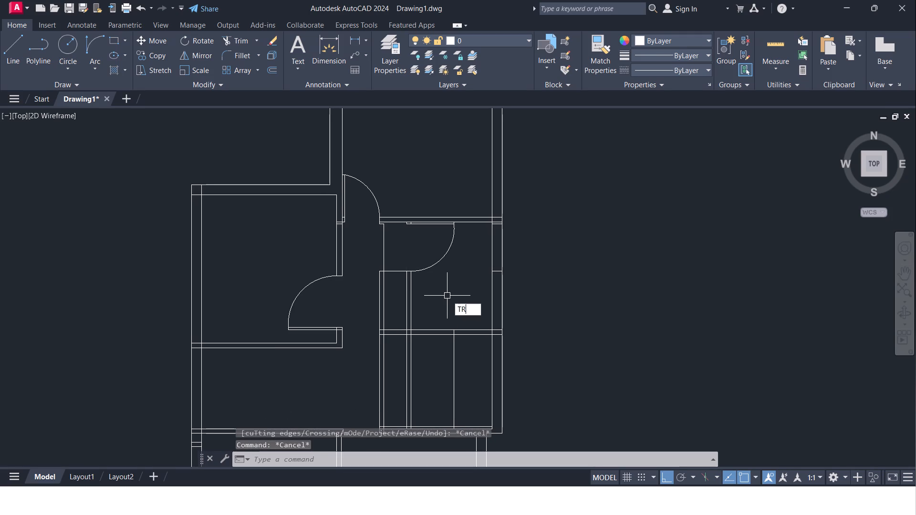
{"action": "key", "text": "Return"}
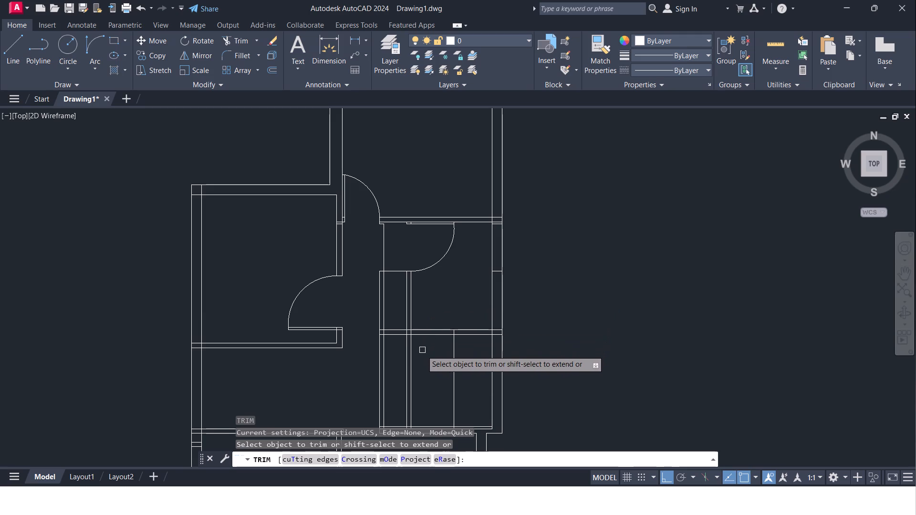
{"action": "left_click_drag", "start_coordinate": [396, 356], "coordinate": [422, 365]}
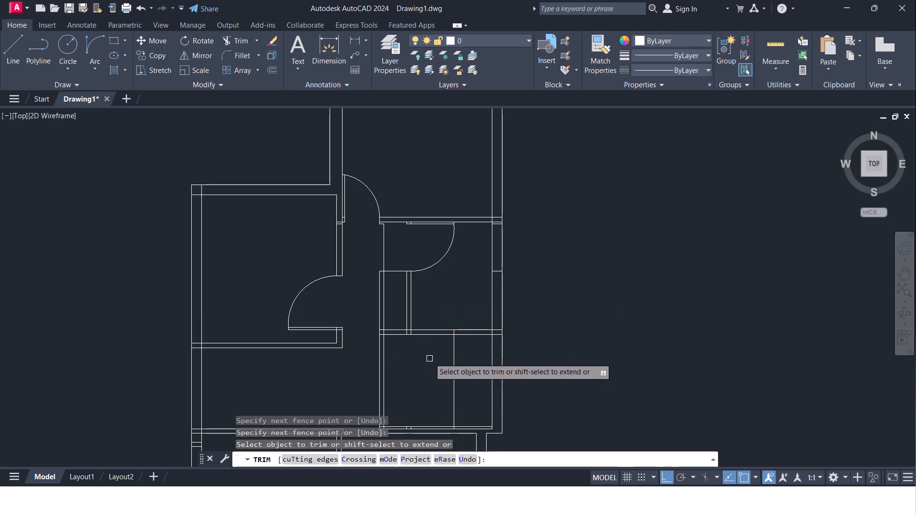
{"action": "left_click_drag", "start_coordinate": [429, 358], "coordinate": [461, 368]}
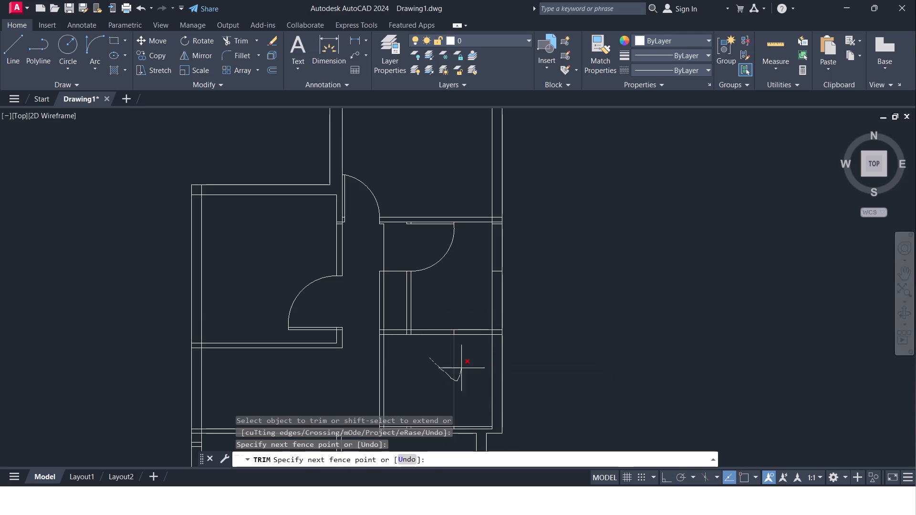
{"action": "left_click_drag", "start_coordinate": [461, 368], "coordinate": [450, 364]}
{"action": "scroll", "coordinate": [454, 342], "scroll_direction": "up", "scroll_amount": 3}
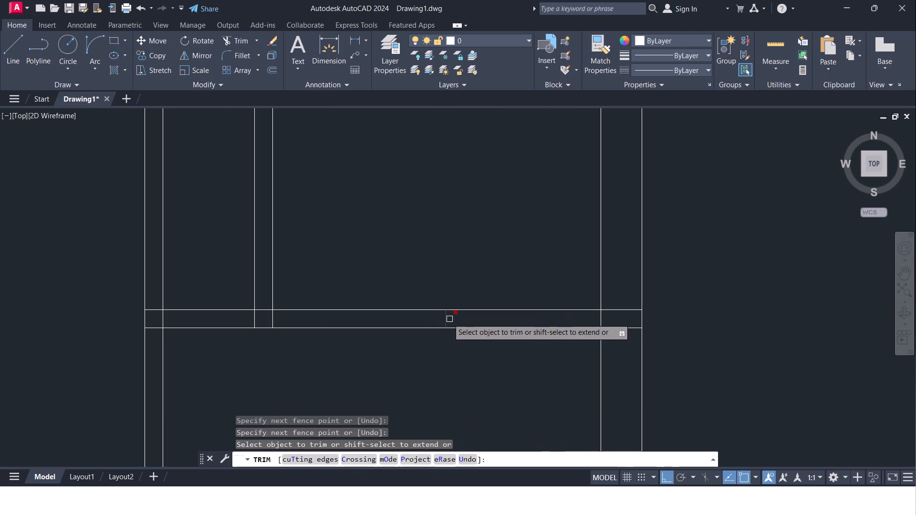
{"action": "left_click", "coordinate": [445, 318]}
Offset the horizontal line capping the partition walls 9" to the south.
{"action": "scroll", "coordinate": [425, 344], "scroll_direction": "down", "scroll_amount": 1}
{"action": "middle_click_drag", "start_coordinate": [425, 344], "coordinate": [452, 352]}
{"action": "scroll", "coordinate": [425, 344], "scroll_direction": "down", "scroll_amount": 1}
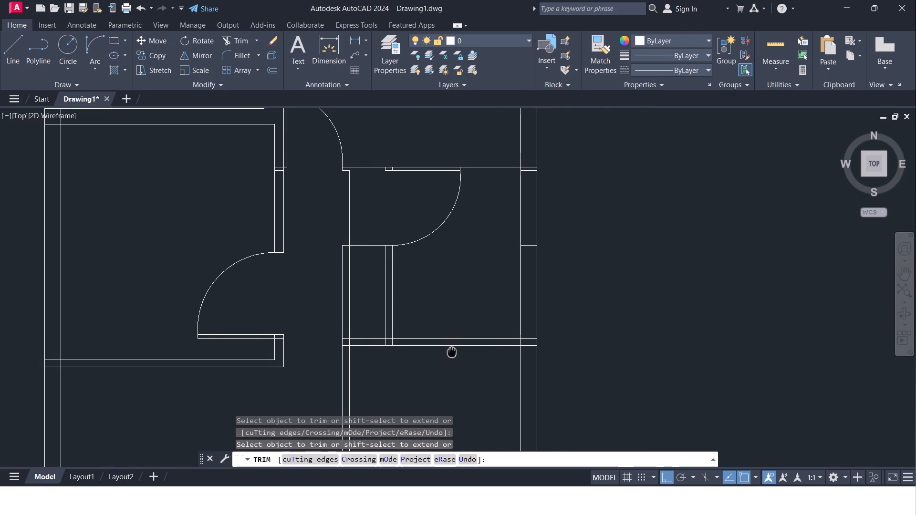
{"action": "middle_click_drag", "start_coordinate": [452, 352], "coordinate": [460, 356]}
{"action": "scroll", "coordinate": [461, 328], "scroll_direction": "down", "scroll_amount": 1}
{"action": "middle_click_drag", "start_coordinate": [460, 321], "coordinate": [458, 279]}
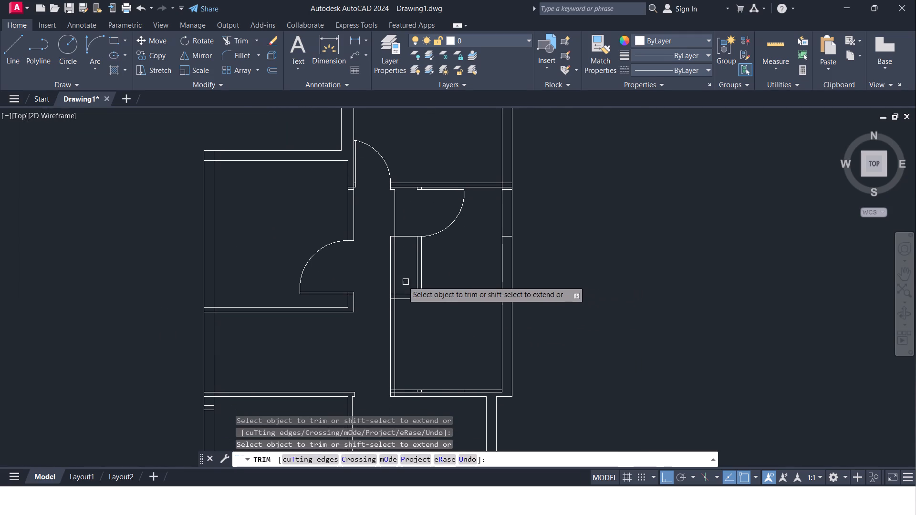
{"action": "scroll", "coordinate": [376, 247], "scroll_direction": "up", "scroll_amount": 2}
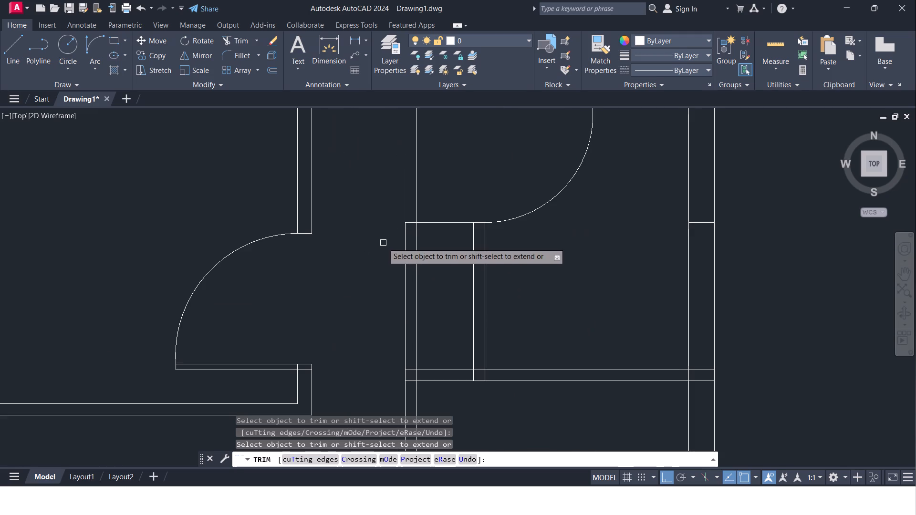
{"action": "middle_click_drag", "start_coordinate": [383, 243], "coordinate": [354, 253]}
{"action": "key", "text": "Escape"}
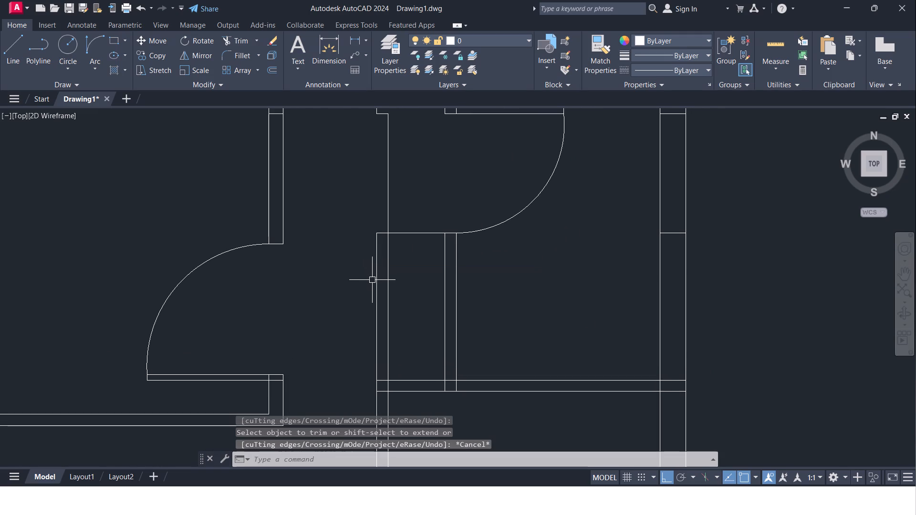
{"action": "key", "text": "o"}
{"action": "key", "text": "Return"}
{"action": "type", "text": "9\""}
{"action": "key", "text": "Return"}
{"action": "left_click", "coordinate": [422, 235]}
{"action": "left_click", "coordinate": [422, 271]}
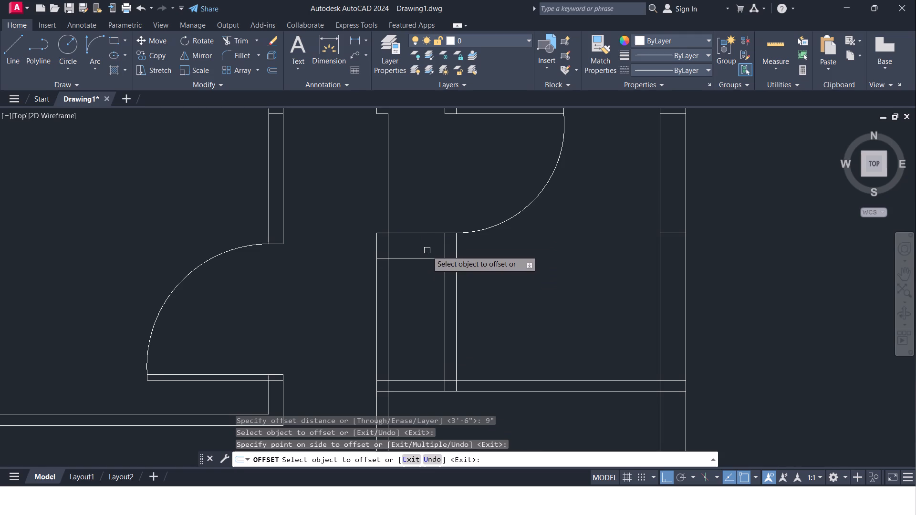
{"action": "key", "text": "Return"}
Offset the new horizontal line 4" to the north to form a short wall between the two vertical walls.
{"action": "key", "text": "Return"}
{"action": "type", "text": "4\""}
{"action": "key", "text": "Return"}
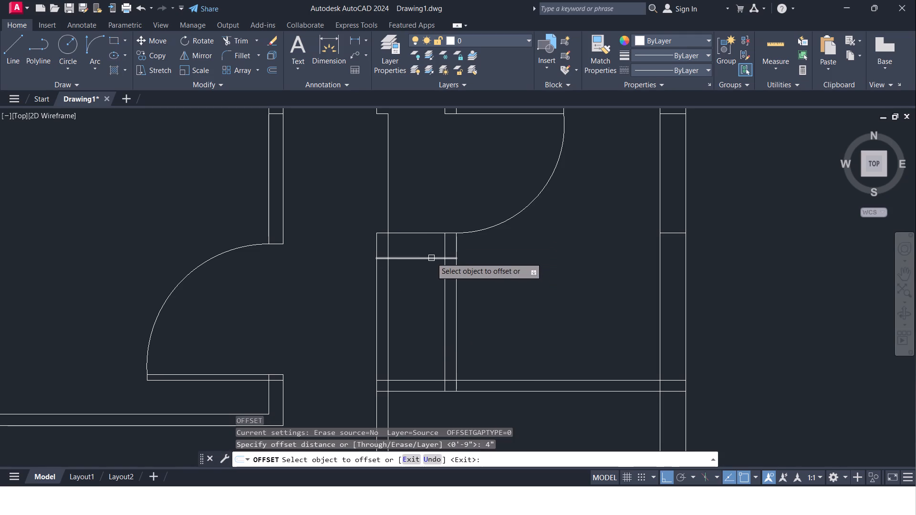
{"action": "left_click", "coordinate": [431, 257]}
{"action": "left_click", "coordinate": [427, 247]}
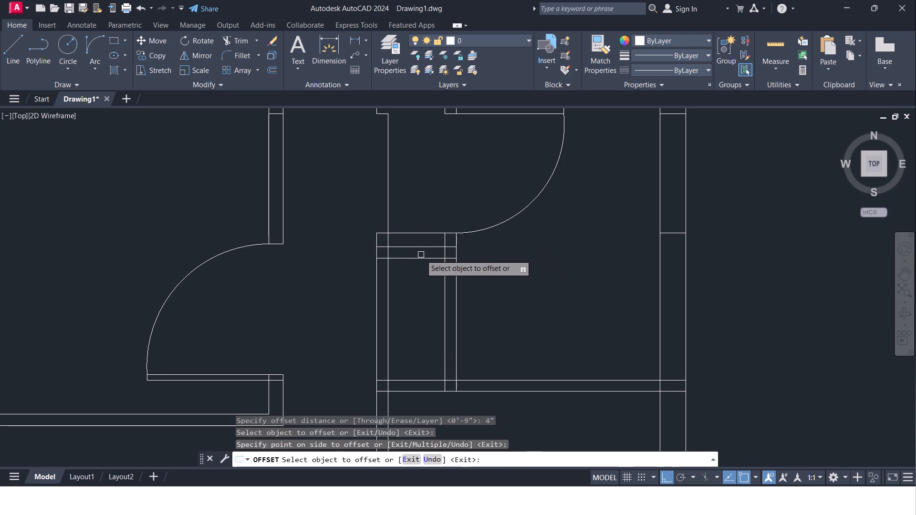
{"action": "key", "text": "Escape"}
Trim the western vertical wall lines above the short wall and the old capping line west of the door partition.
{"action": "type", "text": "TR"}
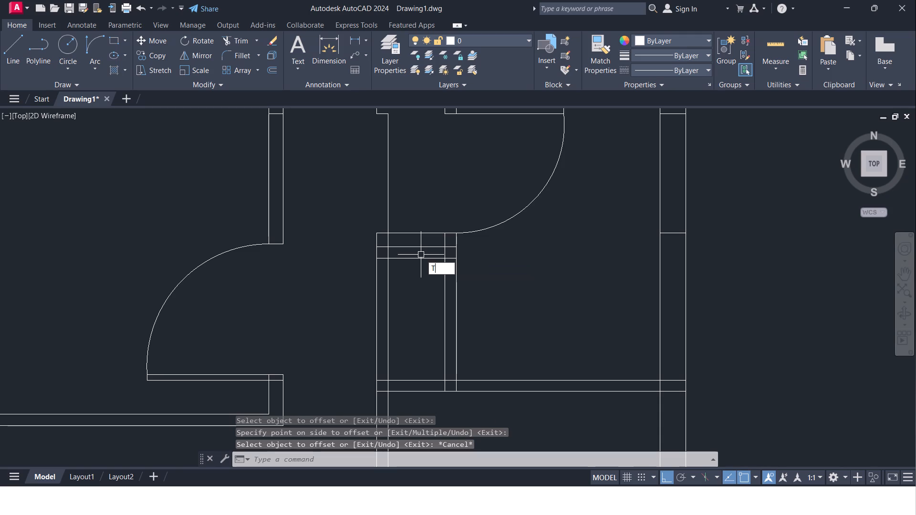
{"action": "left_click", "coordinate": [435, 275]}
{"action": "left_click_drag", "start_coordinate": [321, 233], "coordinate": [390, 238]}
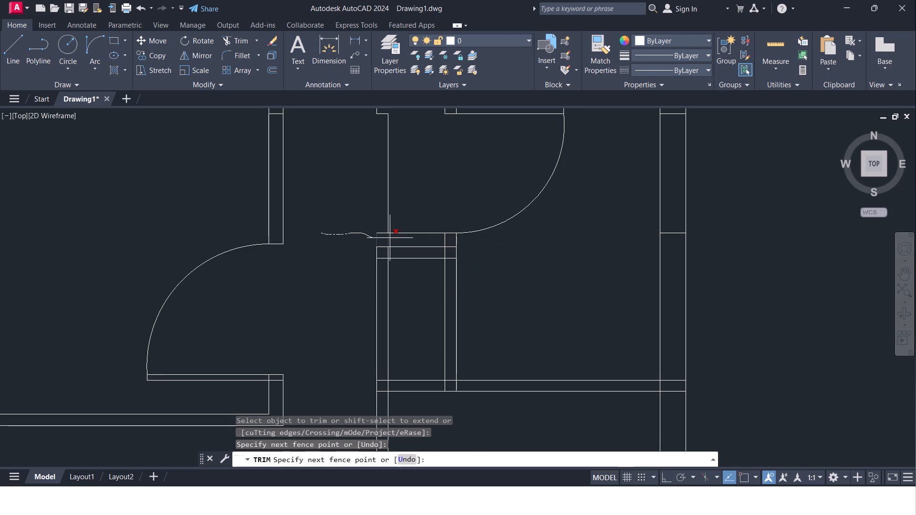
{"action": "left_click_drag", "start_coordinate": [390, 238], "coordinate": [419, 227]}
{"action": "left_click", "coordinate": [380, 232]}
Trim the leftover vertical line running up to the north wall and the small corner stub lines beneath that wall's west end.
{"action": "left_click", "coordinate": [386, 202]}
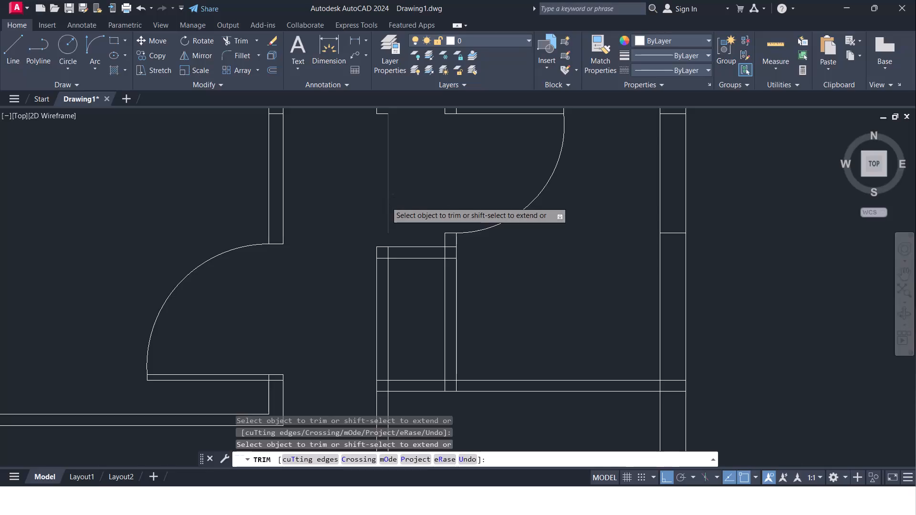
{"action": "middle_click_drag", "start_coordinate": [386, 203], "coordinate": [386, 268]}
{"action": "left_click", "coordinate": [381, 179]}
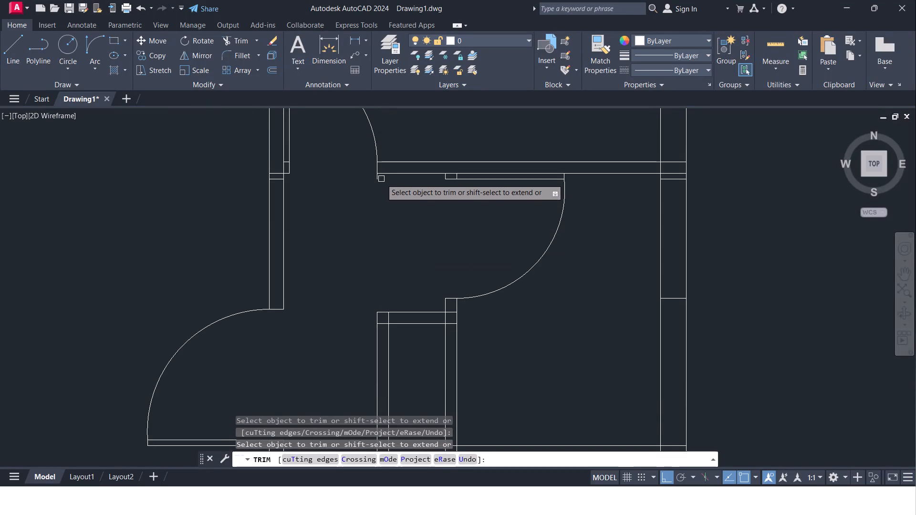
{"action": "left_click", "coordinate": [379, 179]}
{"action": "scroll", "coordinate": [384, 209], "scroll_direction": "down", "scroll_amount": 2}
{"action": "middle_click_drag", "start_coordinate": [384, 227], "coordinate": [382, 216]}
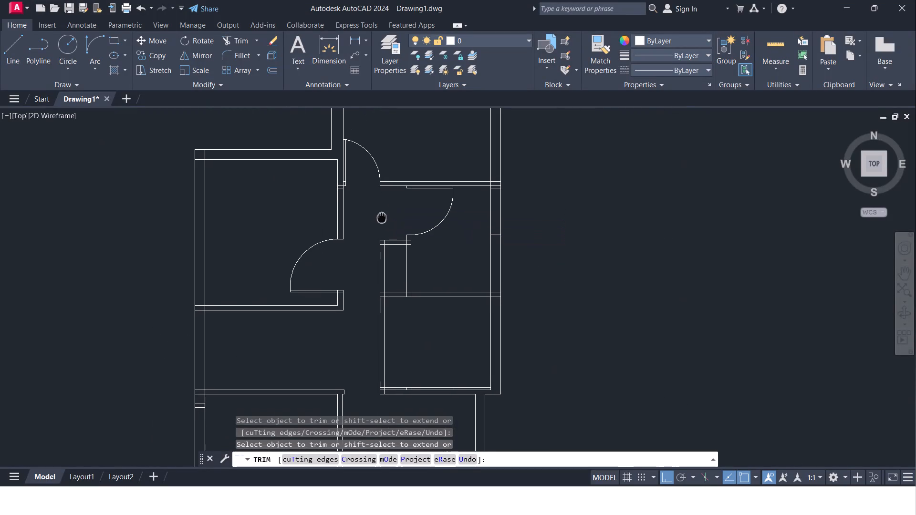
{"action": "middle_click_drag", "start_coordinate": [382, 216], "coordinate": [381, 214]}
{"action": "key", "text": "Escape"}
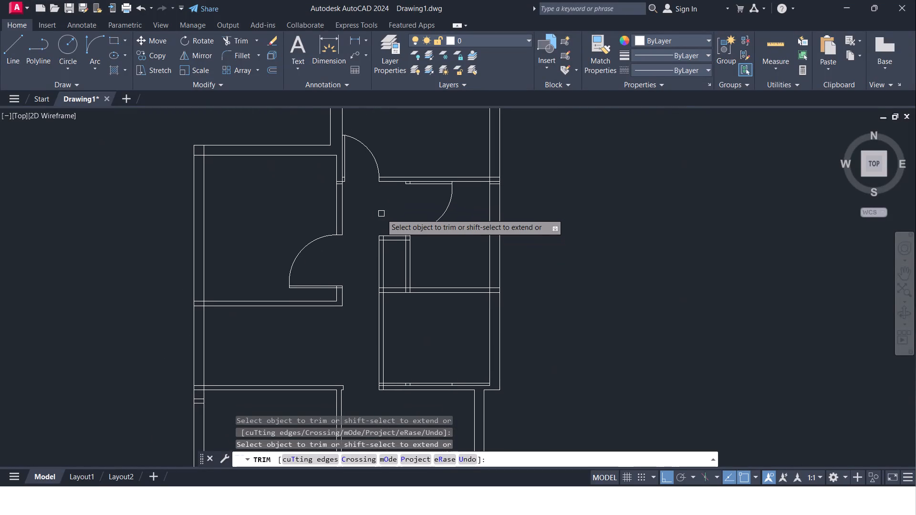
Trim the overlapping line segments at both corners of the short wall beside the door so its outline runs continuously into the vertical walls.
{"action": "scroll", "coordinate": [381, 214], "scroll_direction": "up", "scroll_amount": 1}
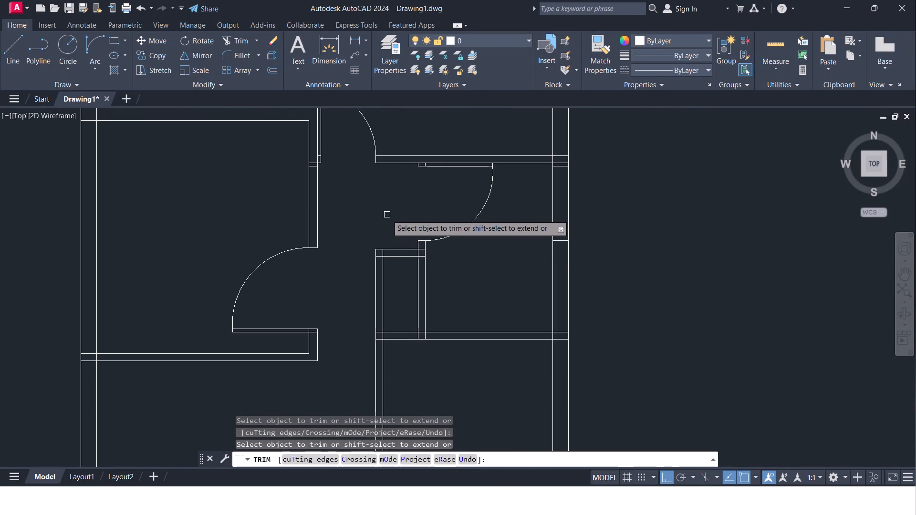
{"action": "middle_click_drag", "start_coordinate": [394, 225], "coordinate": [392, 185]}
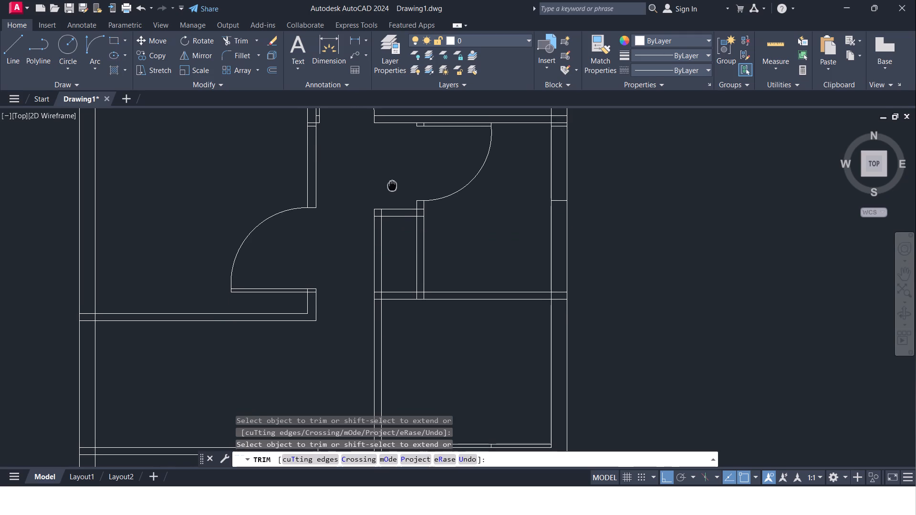
{"action": "middle_click_drag", "start_coordinate": [392, 185], "coordinate": [393, 183]}
{"action": "scroll", "coordinate": [404, 220], "scroll_direction": "up", "scroll_amount": 2}
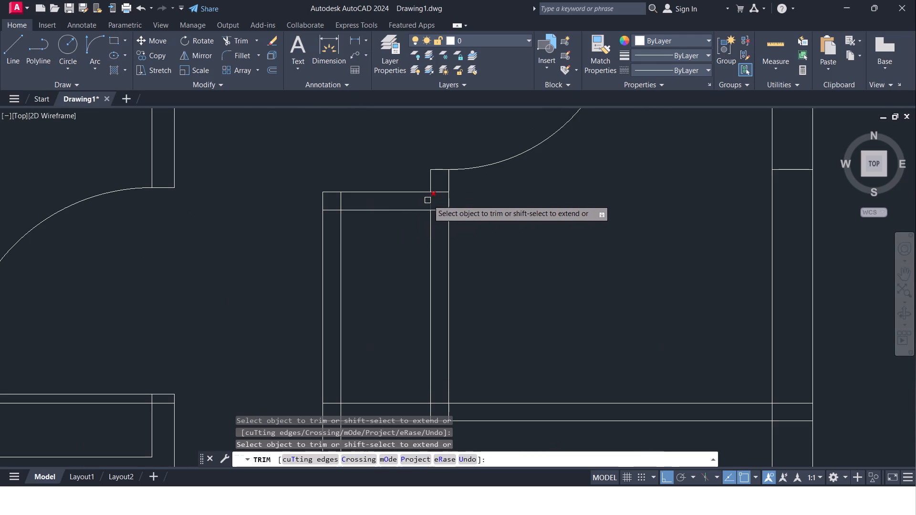
{"action": "left_click", "coordinate": [429, 202]}
{"action": "left_click", "coordinate": [439, 192]}
{"action": "left_click", "coordinate": [441, 207]}
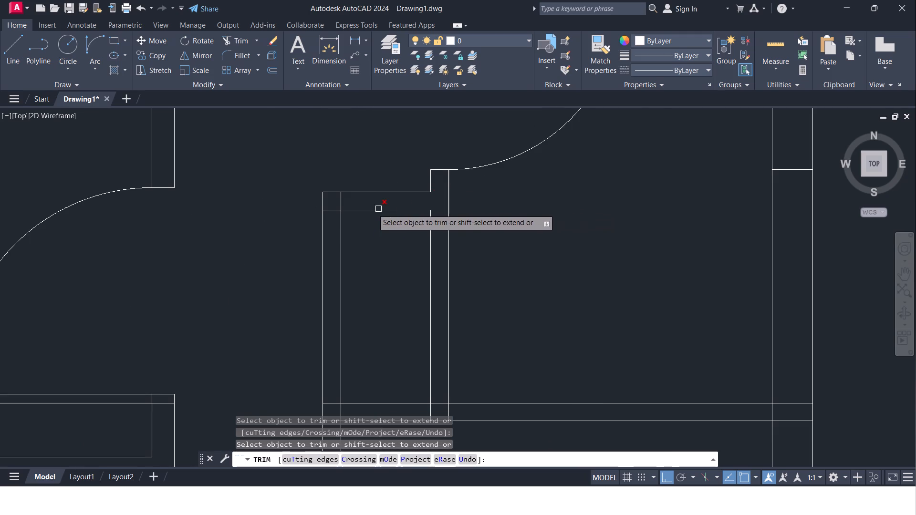
{"action": "left_click", "coordinate": [342, 205]}
{"action": "left_click", "coordinate": [337, 209]}
{"action": "scroll", "coordinate": [349, 216], "scroll_direction": "down", "scroll_amount": 2}
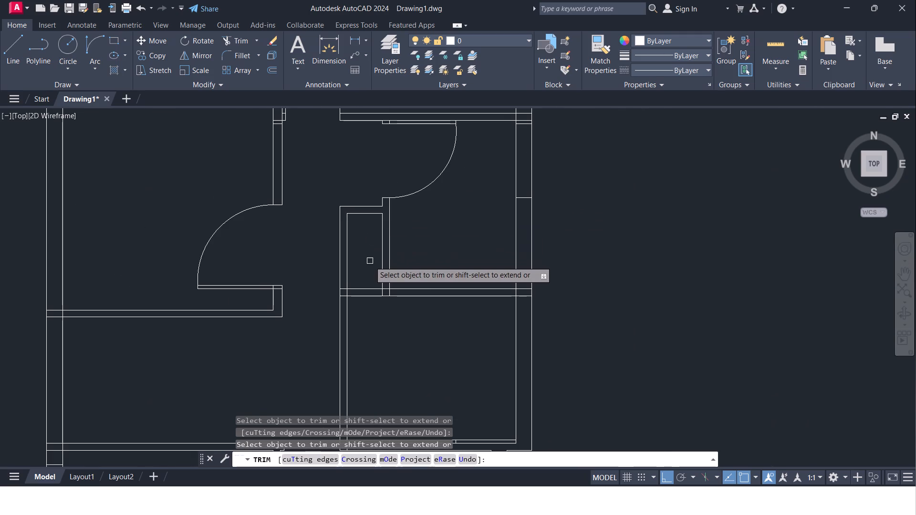
Trim the line segments crossing inside the horizontal partition where the two vertical closet walls meet it.
{"action": "scroll", "coordinate": [346, 314], "scroll_direction": "up", "scroll_amount": 2}
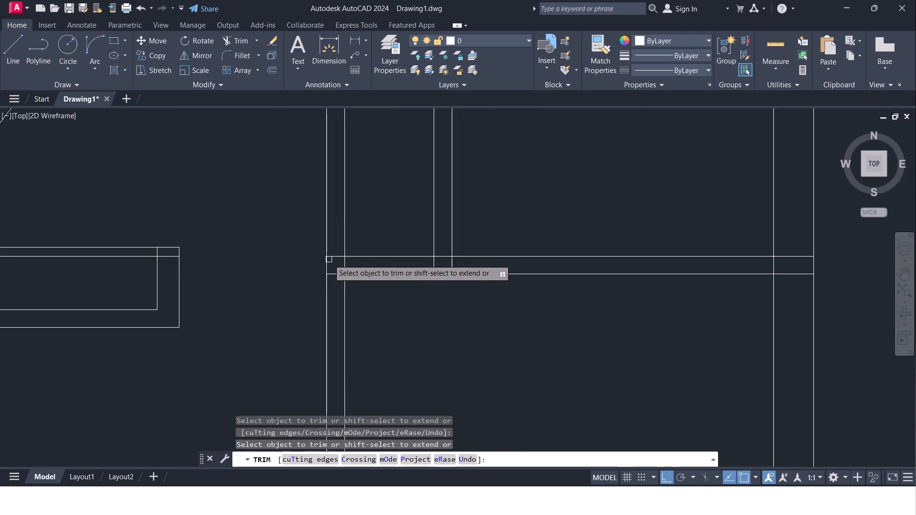
{"action": "scroll", "coordinate": [375, 296], "scroll_direction": "down", "scroll_amount": 3}
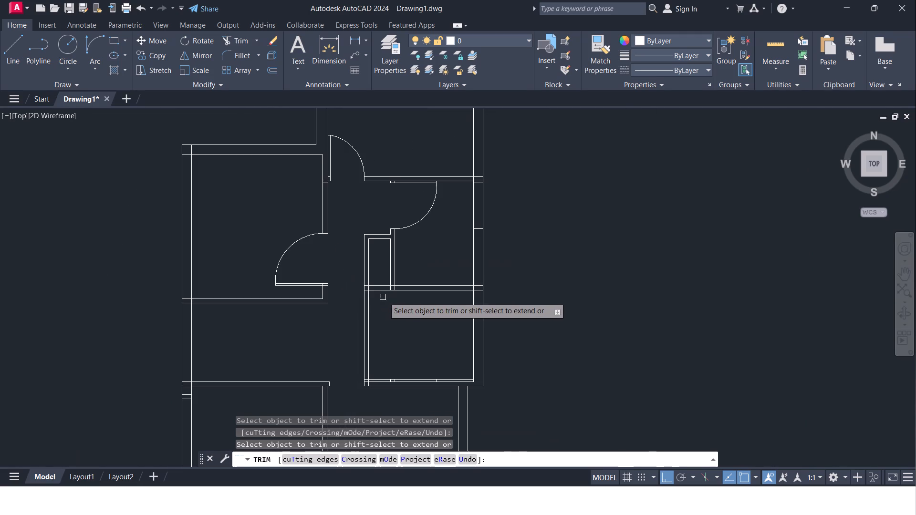
{"action": "middle_click_drag", "start_coordinate": [382, 330], "coordinate": [370, 354]}
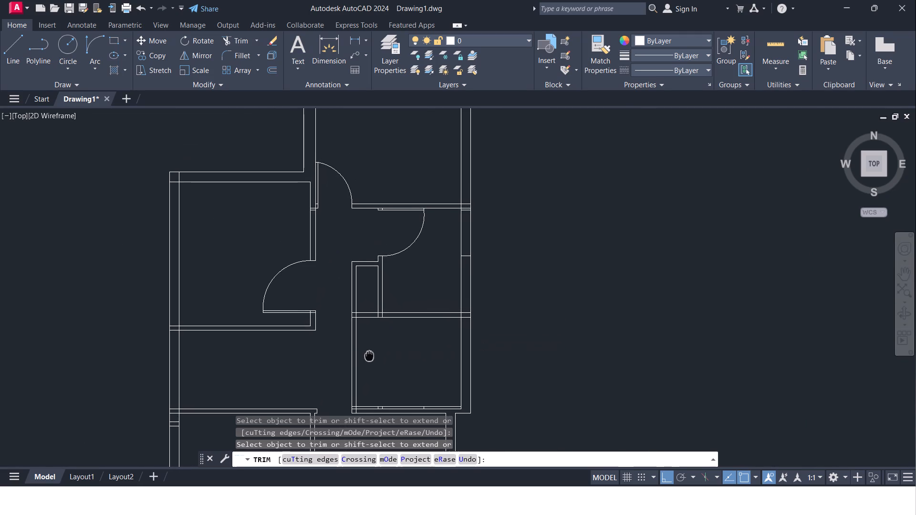
{"action": "middle_click_drag", "start_coordinate": [370, 354], "coordinate": [385, 260]}
{"action": "scroll", "coordinate": [372, 349], "scroll_direction": "down", "scroll_amount": 1}
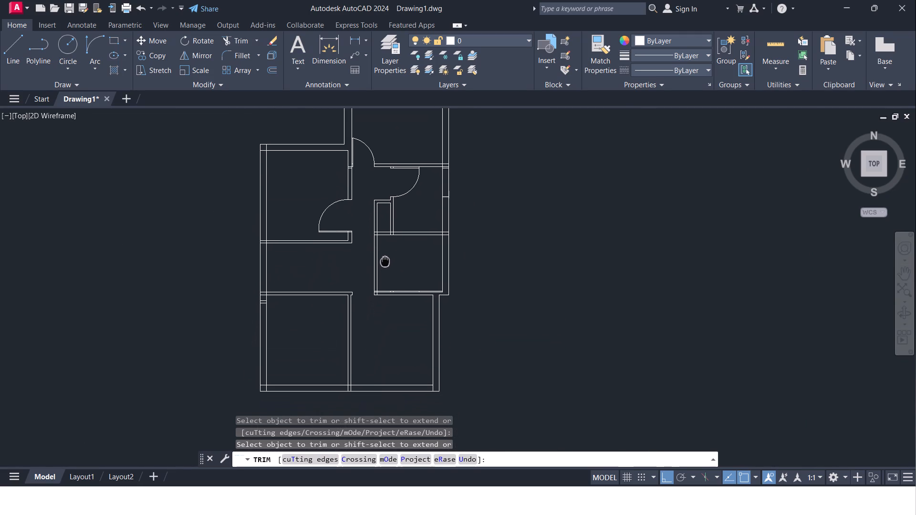
{"action": "middle_click_drag", "start_coordinate": [385, 260], "coordinate": [375, 314]}
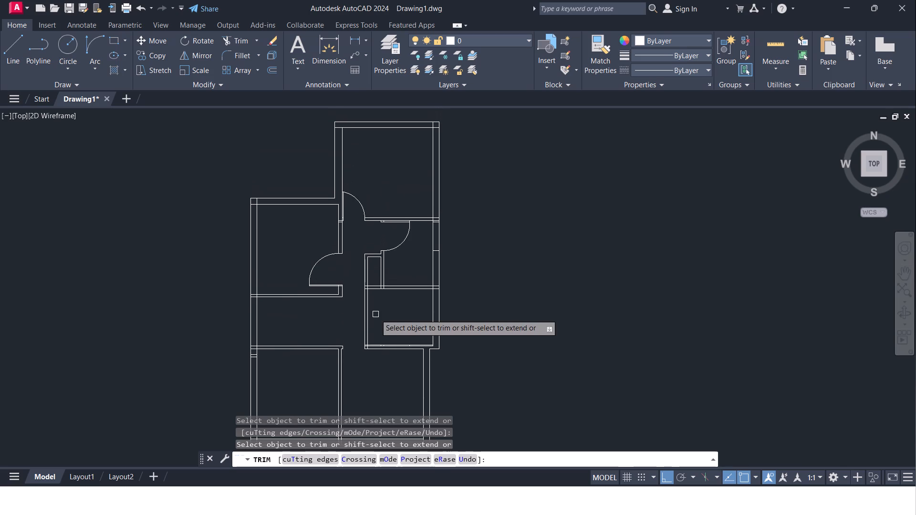
{"action": "scroll", "coordinate": [374, 296], "scroll_direction": "up", "scroll_amount": 4}
{"action": "left_click", "coordinate": [306, 248]}
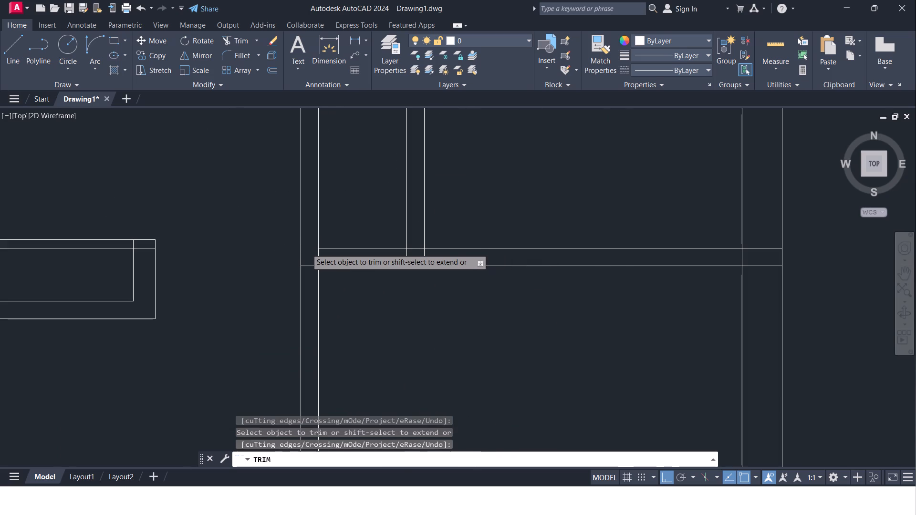
{"action": "left_click", "coordinate": [321, 258]}
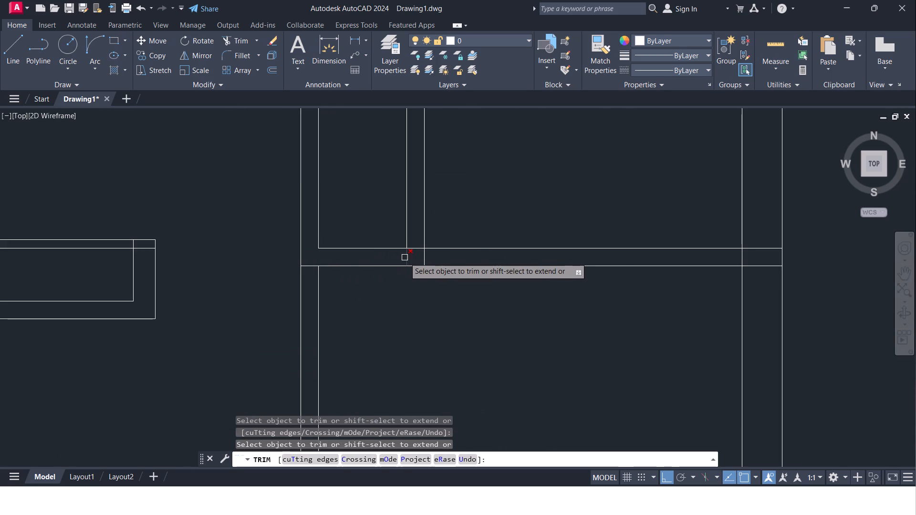
{"action": "left_click", "coordinate": [405, 257]}
{"action": "left_click", "coordinate": [428, 258]}
{"action": "left_click", "coordinate": [417, 251]}
{"action": "left_click", "coordinate": [416, 247]}
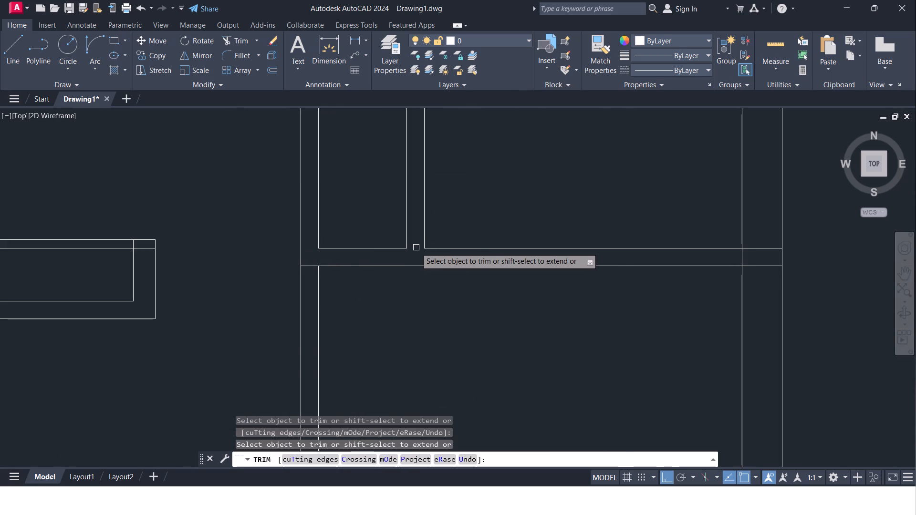
Offset the inner line of the southeastern room's south wall 2" to the north.
{"action": "scroll", "coordinate": [416, 247], "scroll_direction": "down", "scroll_amount": 3}
{"action": "middle_click_drag", "start_coordinate": [412, 281], "coordinate": [423, 273]}
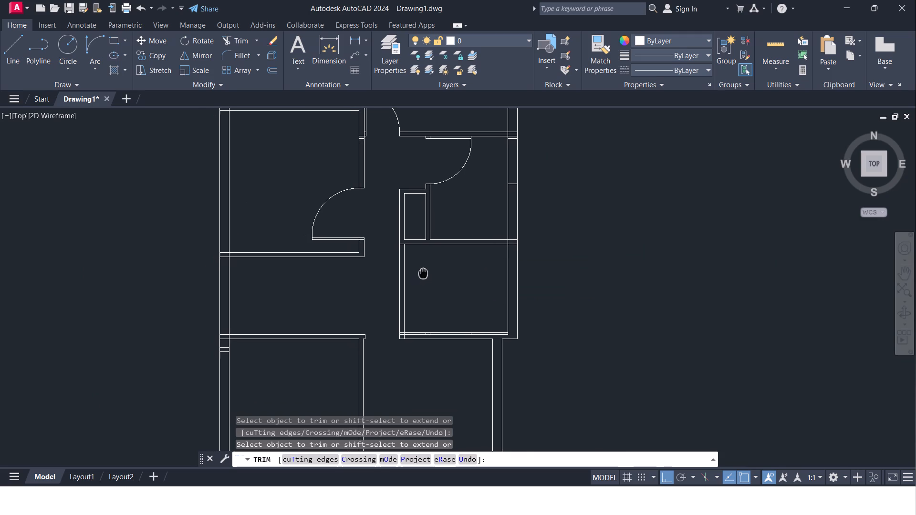
{"action": "middle_click_drag", "start_coordinate": [423, 273], "coordinate": [431, 266]}
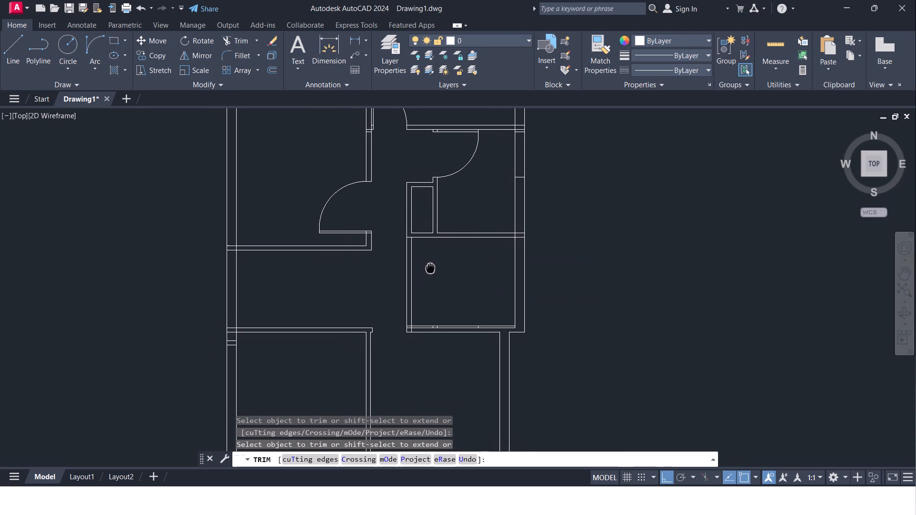
{"action": "middle_click_drag", "start_coordinate": [431, 266], "coordinate": [439, 249]}
{"action": "scroll", "coordinate": [419, 298], "scroll_direction": "up", "scroll_amount": 2}
{"action": "middle_click_drag", "start_coordinate": [435, 300], "coordinate": [434, 279]}
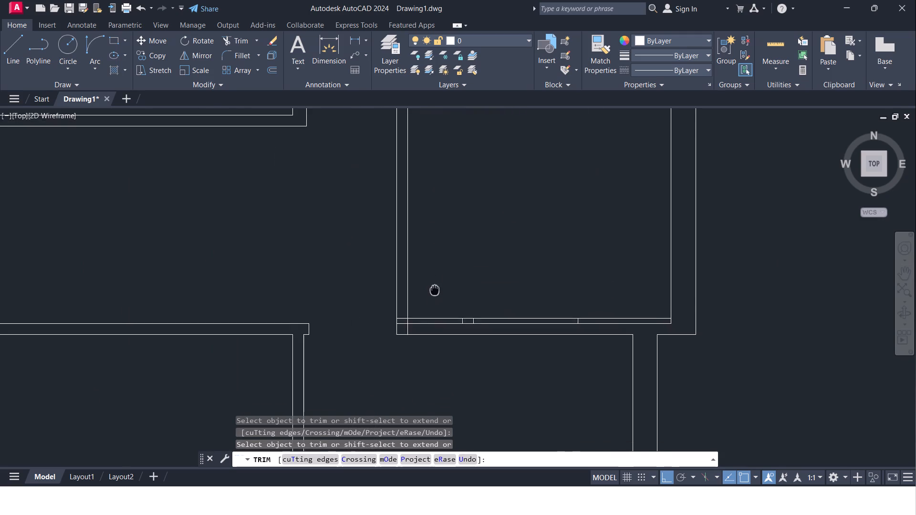
{"action": "middle_click_drag", "start_coordinate": [434, 279], "coordinate": [426, 286]}
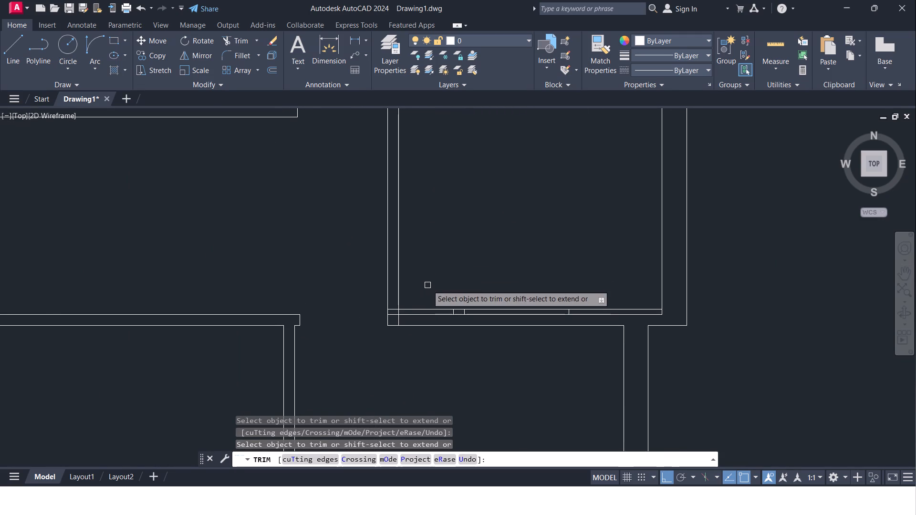
{"action": "key", "text": "Escape"}
{"action": "key", "text": "o"}
{"action": "key", "text": "Return"}
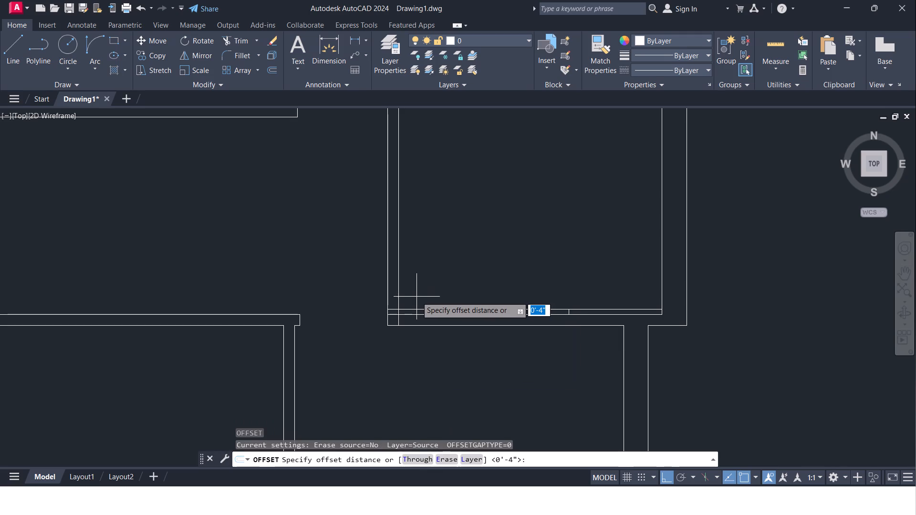
{"action": "type", "text": "2\""}
{"action": "key", "text": "Return"}
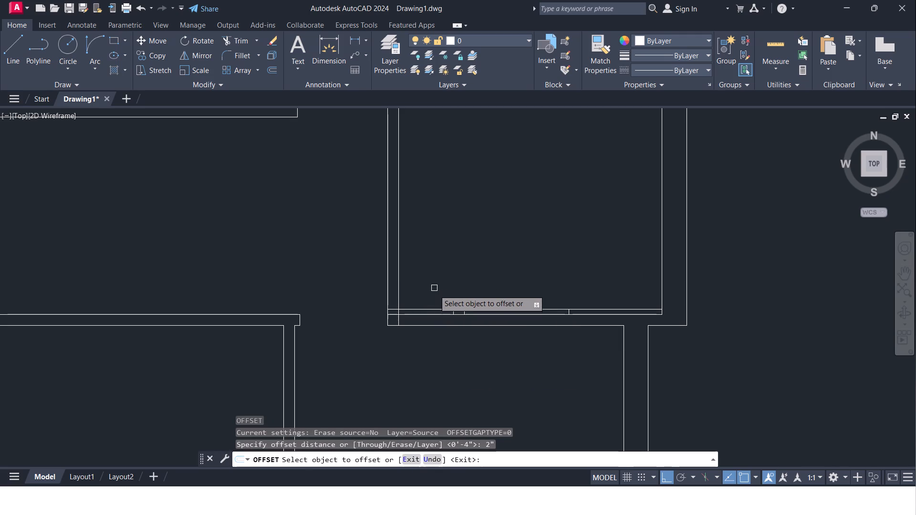
{"action": "left_click", "coordinate": [428, 315]}
{"action": "left_click", "coordinate": [430, 297]}
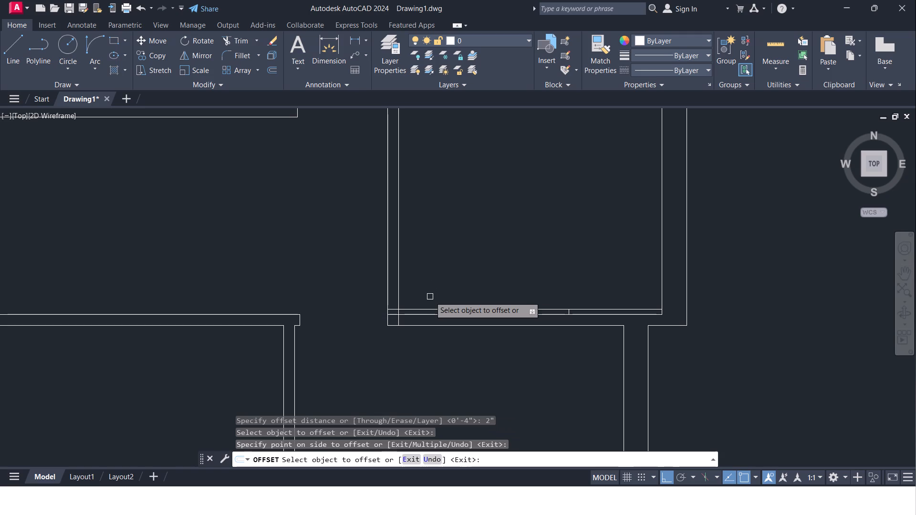
{"action": "key", "text": "Escape"}
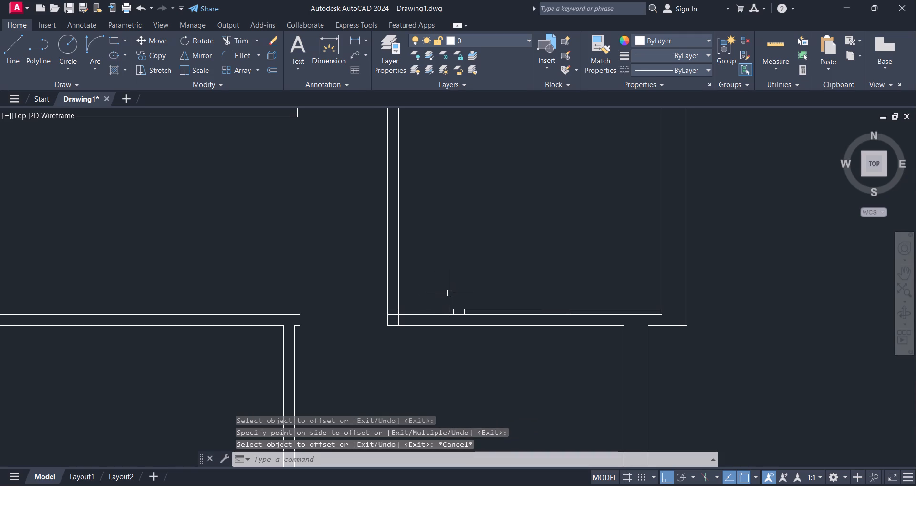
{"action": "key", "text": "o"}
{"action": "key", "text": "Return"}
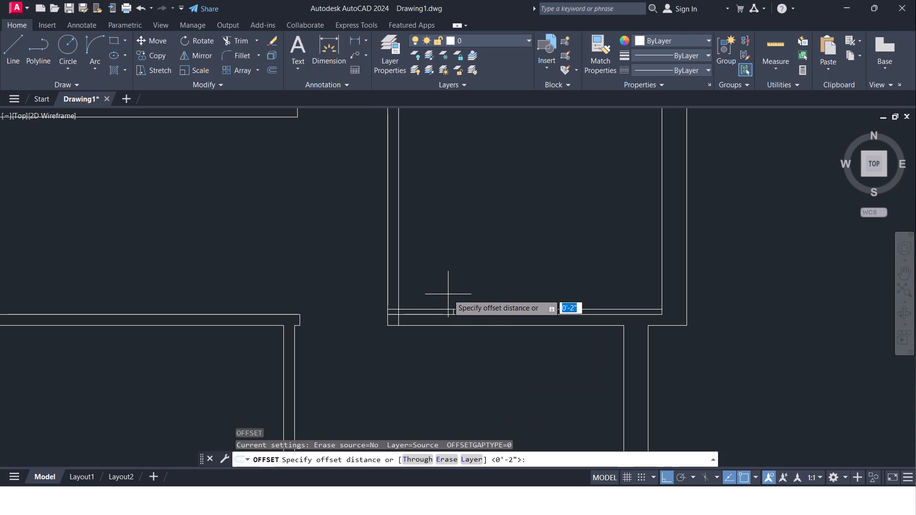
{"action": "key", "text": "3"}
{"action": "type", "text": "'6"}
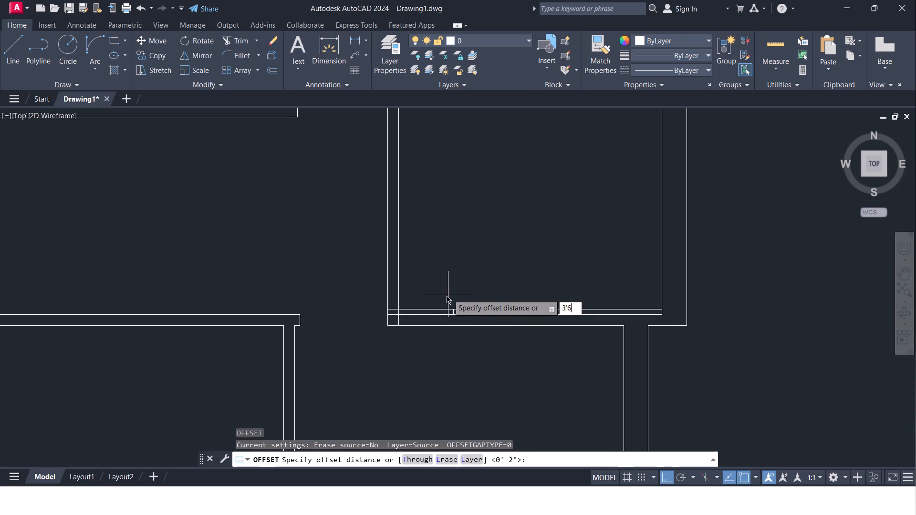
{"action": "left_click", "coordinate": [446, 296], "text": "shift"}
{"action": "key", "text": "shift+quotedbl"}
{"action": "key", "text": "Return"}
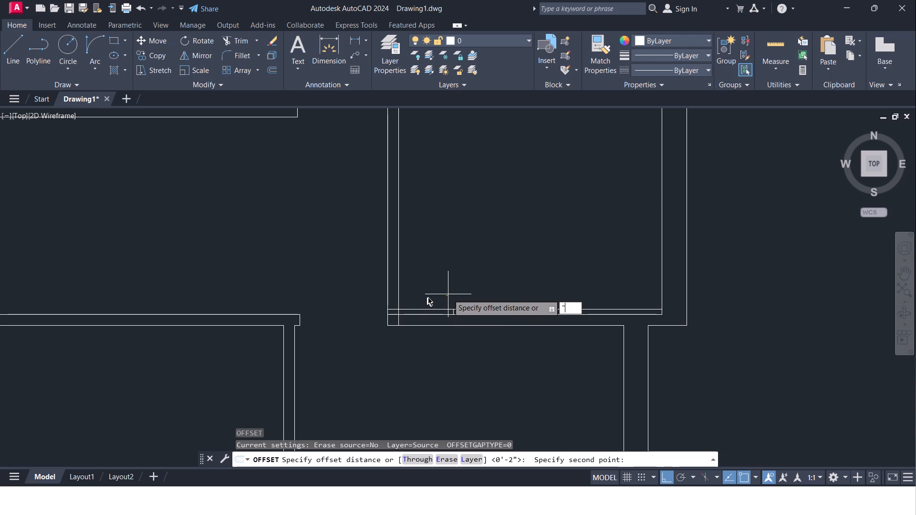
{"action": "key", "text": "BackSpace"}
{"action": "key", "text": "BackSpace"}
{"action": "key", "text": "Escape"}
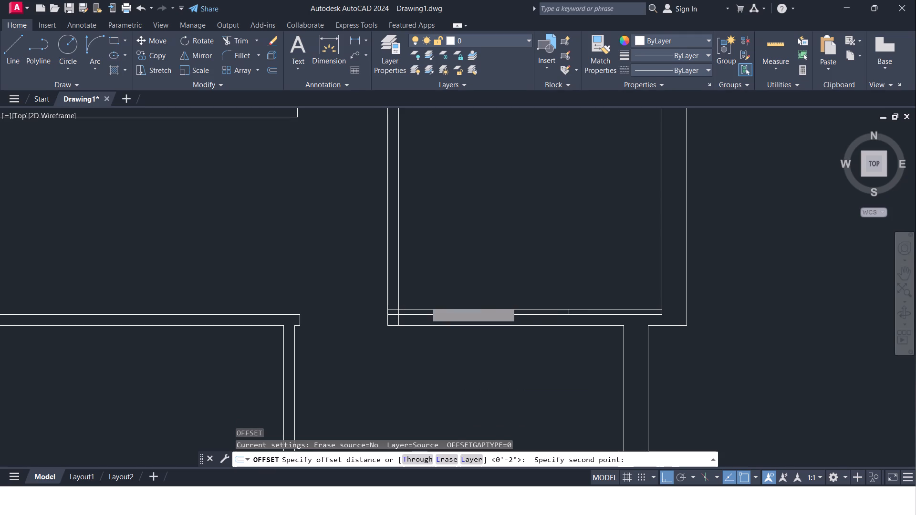
Offset the outer line of the southeastern room's west wall 3'6" to the east.
{"action": "key", "text": "o"}
{"action": "key", "text": "Return"}
{"action": "key", "text": "3"}
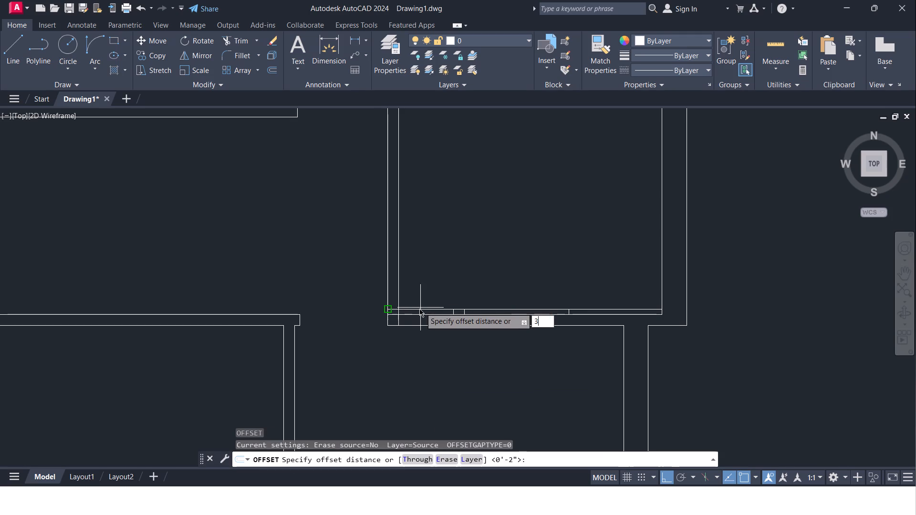
{"action": "type", "text": "'6"}
{"action": "key", "text": "shift+quotedbl"}
{"action": "key", "text": "Return"}
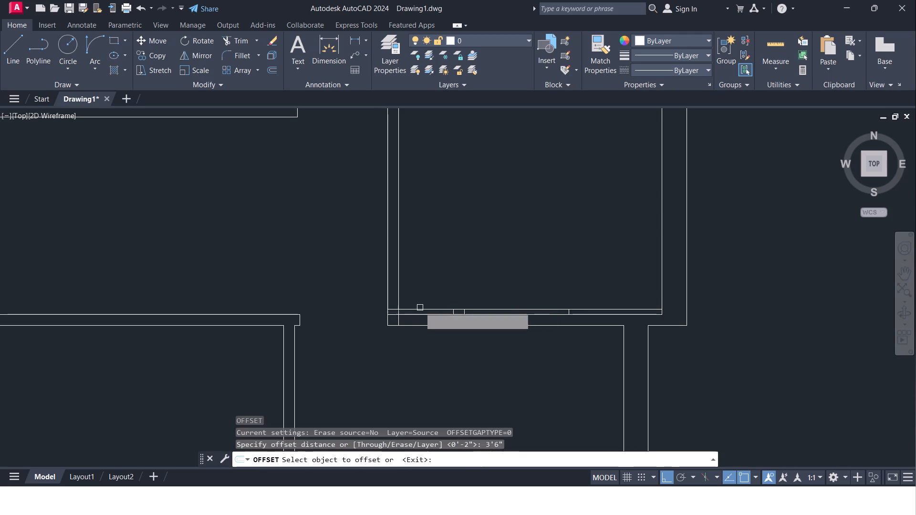
{"action": "left_click", "coordinate": [386, 296]}
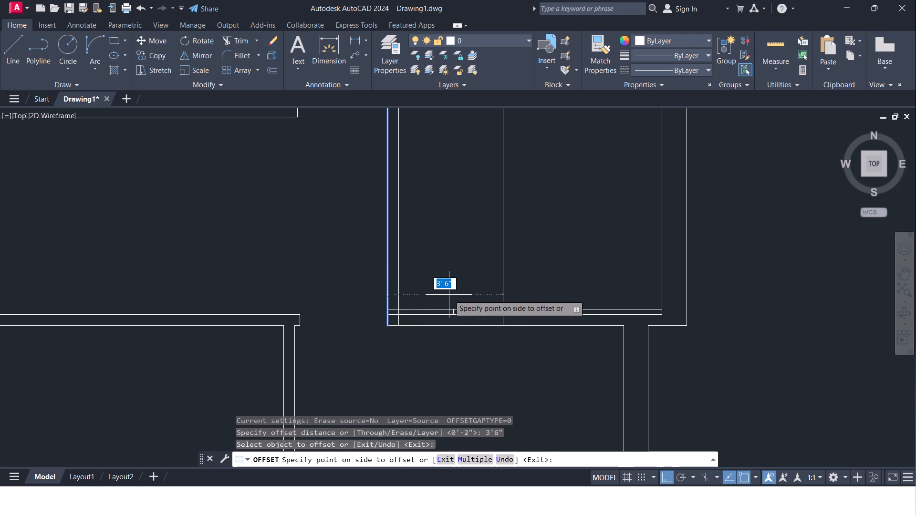
{"action": "left_click", "coordinate": [449, 295]}
{"action": "key", "text": "Escape"}
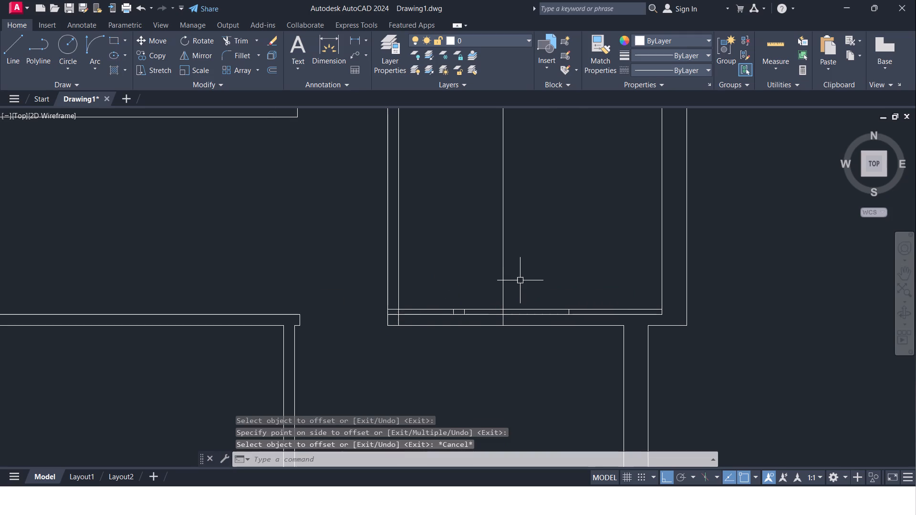
Trim the 2" offset line east of the 3'6" vertical line and remove the two short vertical stubs below it.
{"action": "type", "text": "TR"}
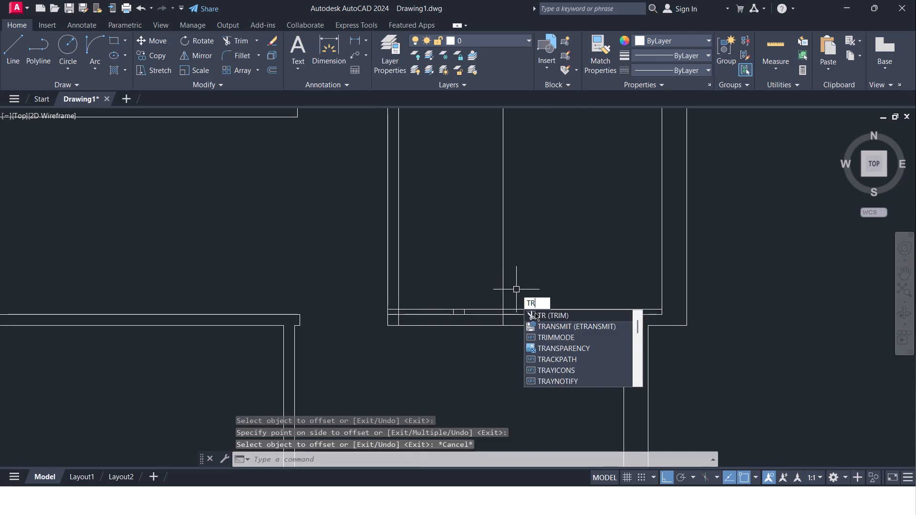
{"action": "left_click", "coordinate": [535, 312]}
{"action": "left_click", "coordinate": [535, 309]}
{"action": "left_click", "coordinate": [529, 307]}
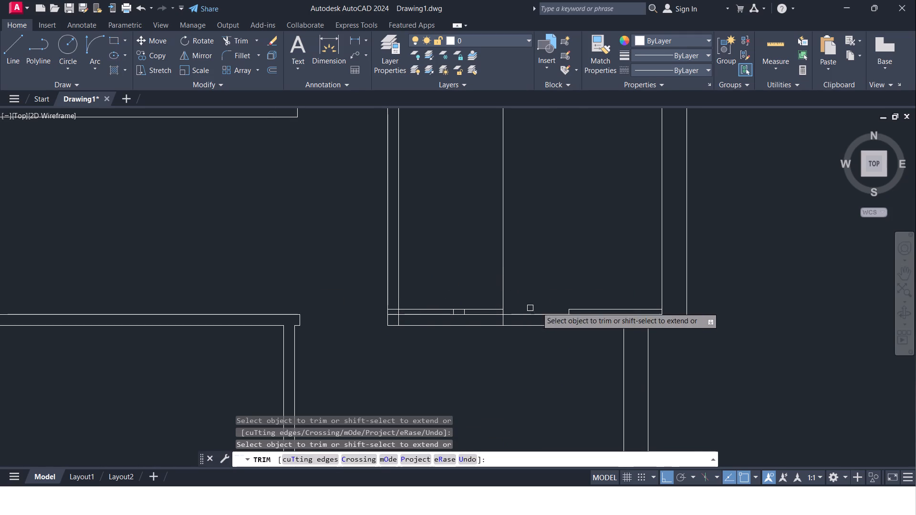
{"action": "left_click", "coordinate": [569, 310]}
{"action": "left_click", "coordinate": [572, 308]}
{"action": "left_click", "coordinate": [581, 305]}
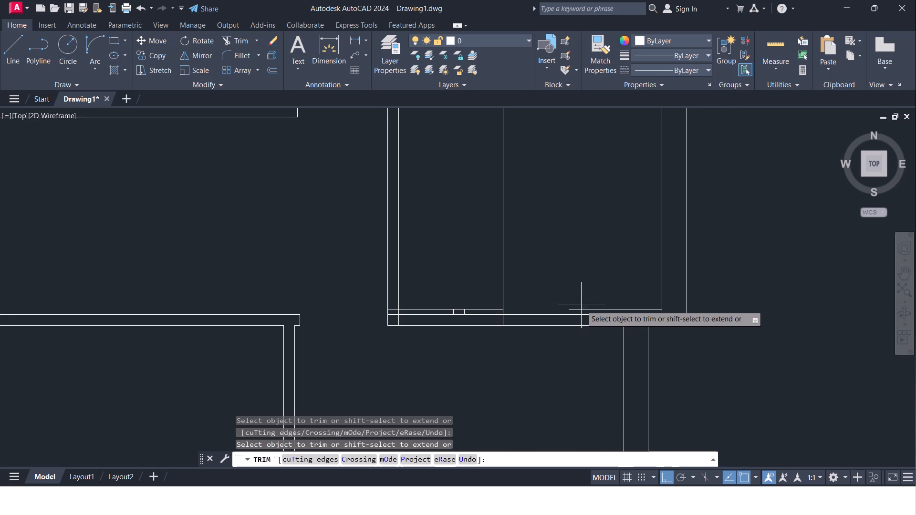
{"action": "left_click", "coordinate": [581, 309]}
{"action": "left_click", "coordinate": [582, 309]}
{"action": "middle_click_drag", "start_coordinate": [537, 292], "coordinate": [564, 288]}
{"action": "scroll", "coordinate": [478, 324], "scroll_direction": "up", "scroll_amount": 2}
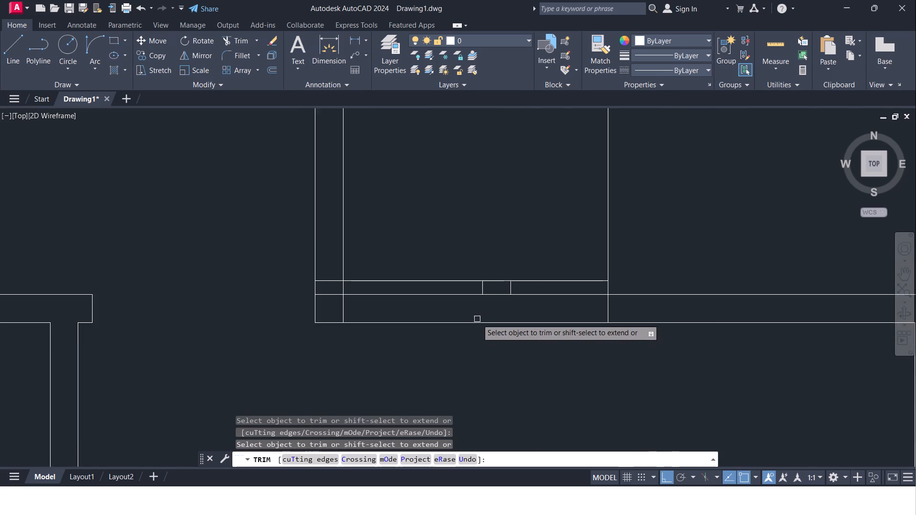
{"action": "scroll", "coordinate": [477, 319], "scroll_direction": "up", "scroll_amount": 1}
{"action": "left_click", "coordinate": [462, 267]}
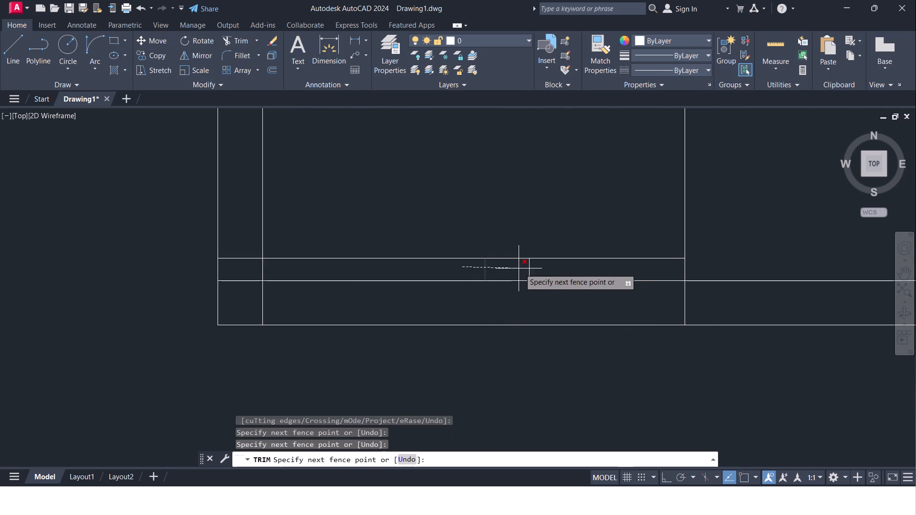
{"action": "left_click", "coordinate": [534, 269]}
Trim the 3'6" vertical line above the southeastern room's south wall so the 2" offset line ends free.
{"action": "scroll", "coordinate": [534, 269], "scroll_direction": "down", "scroll_amount": 2}
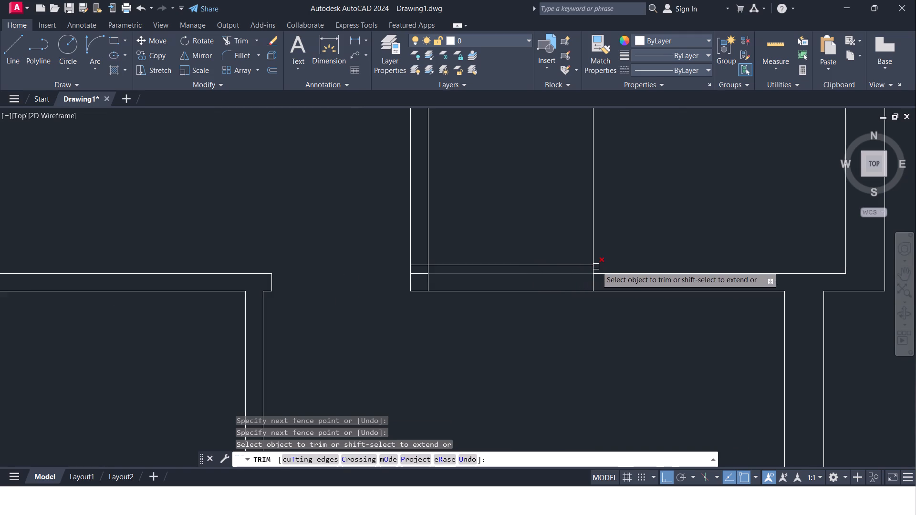
{"action": "left_click", "coordinate": [594, 255]}
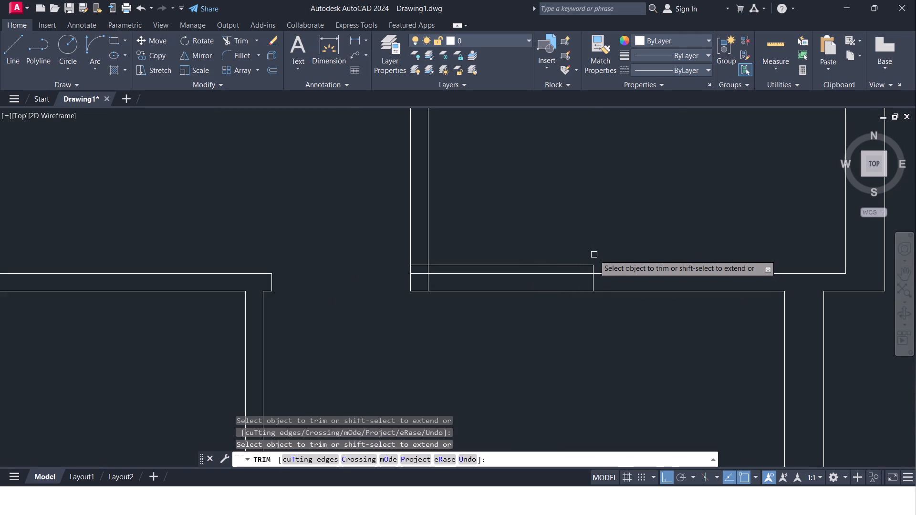
{"action": "scroll", "coordinate": [598, 273], "scroll_direction": "up", "scroll_amount": 2}
{"action": "left_click", "coordinate": [582, 269]}
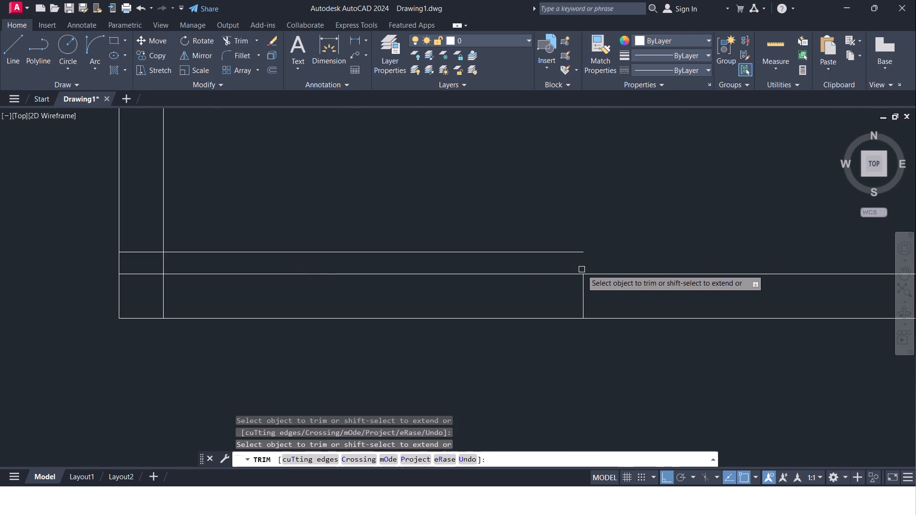
{"action": "scroll", "coordinate": [582, 268], "scroll_direction": "down", "scroll_amount": 2}
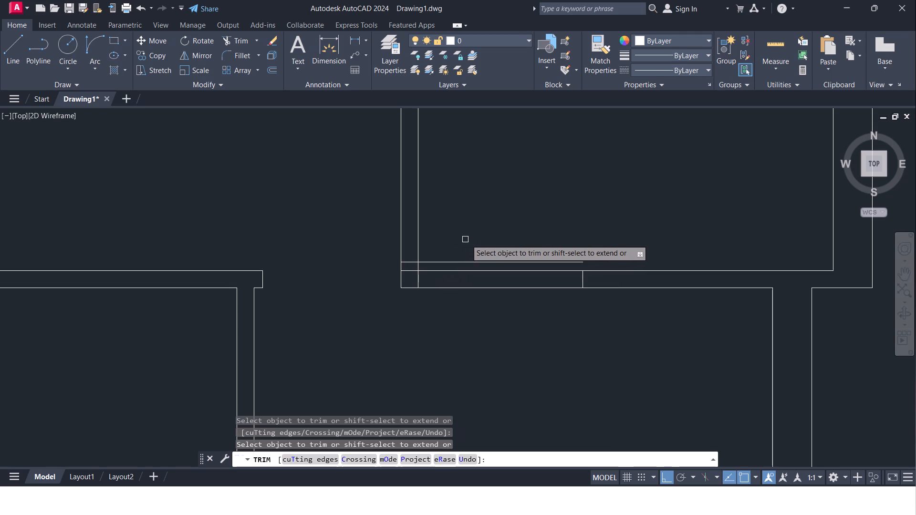
{"action": "key", "text": "Escape"}
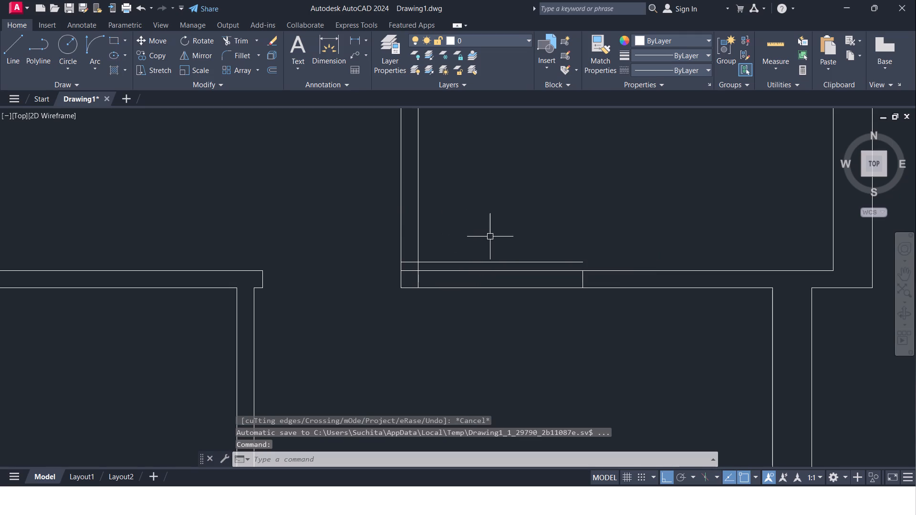
Offset the inner line of the southeastern room's south wall 3'6" to the north.
{"action": "middle_click_drag", "start_coordinate": [480, 223], "coordinate": [473, 260]}
{"action": "scroll", "coordinate": [480, 223], "scroll_direction": "down", "scroll_amount": 1}
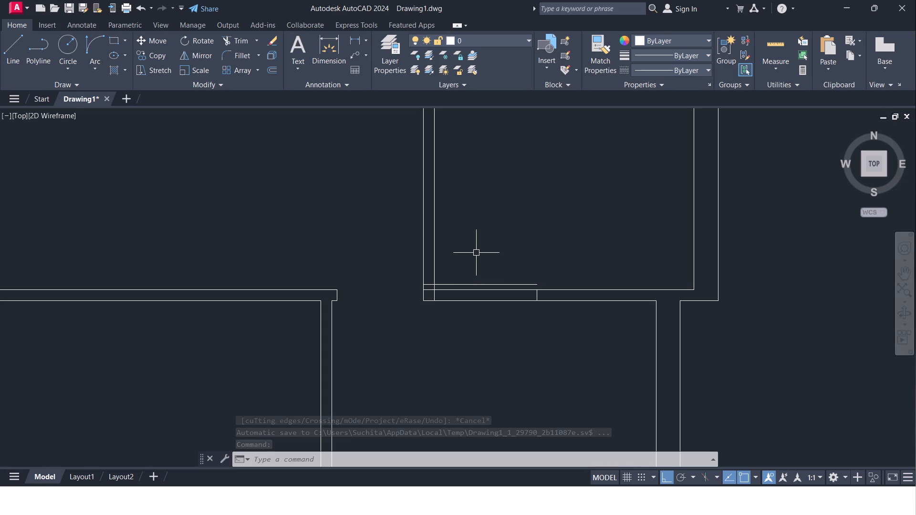
{"action": "key", "text": "Escape"}
{"action": "key", "text": "o"}
{"action": "key", "text": "Return"}
{"action": "type", "text": "3'6\""}
{"action": "key", "text": "Return"}
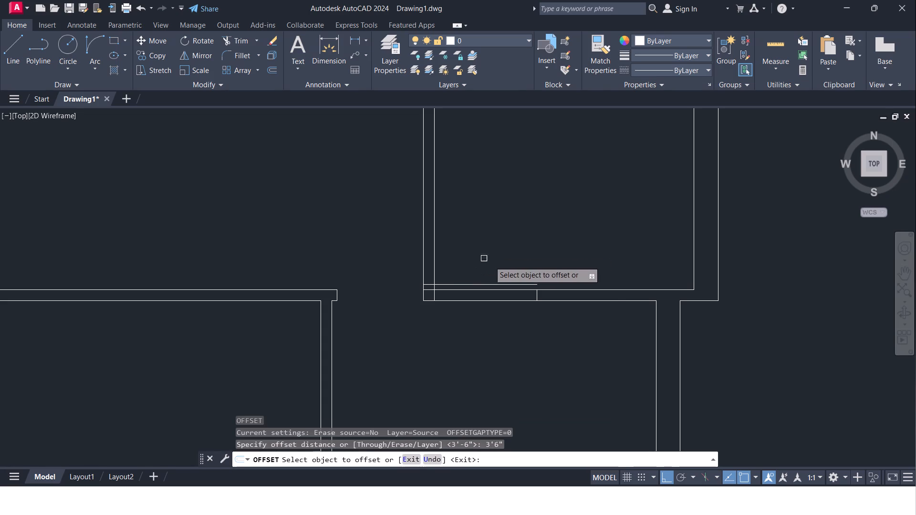
{"action": "left_click", "coordinate": [502, 291]}
{"action": "left_click", "coordinate": [496, 235]}
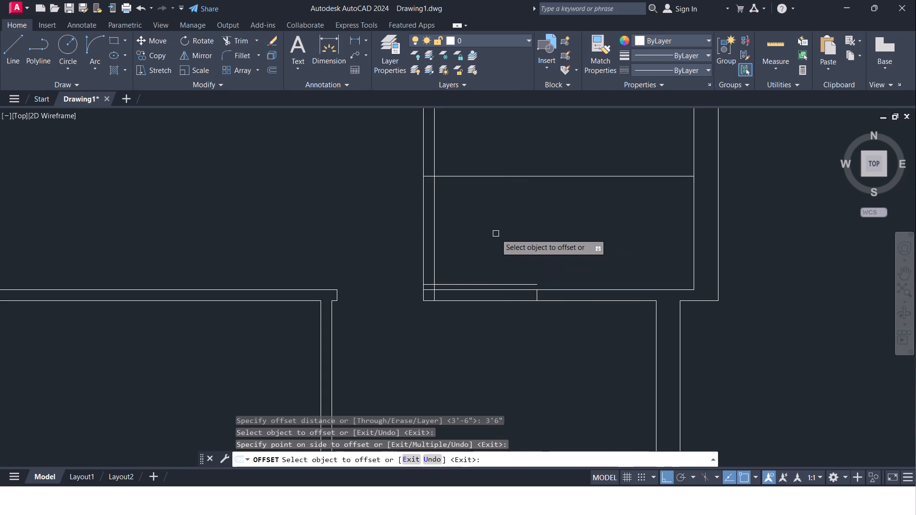
{"action": "key", "text": "Escape"}
Trim the west wall lines below the 3'6" offset line to open the doorway, and cut that line back to the wall's thickness.
{"action": "type", "text": "TR"}
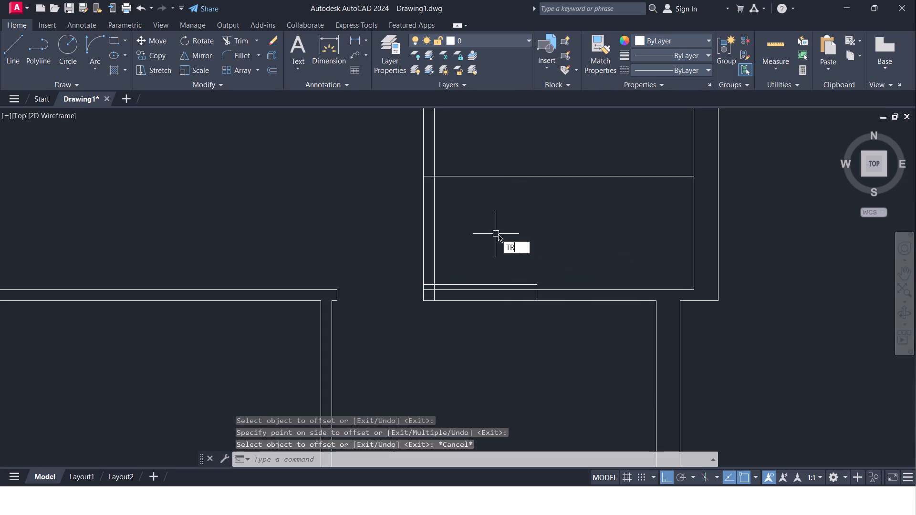
{"action": "left_click", "coordinate": [527, 261]}
{"action": "left_click_drag", "start_coordinate": [385, 237], "coordinate": [497, 241]}
{"action": "left_click_drag", "start_coordinate": [497, 161], "coordinate": [498, 232]}
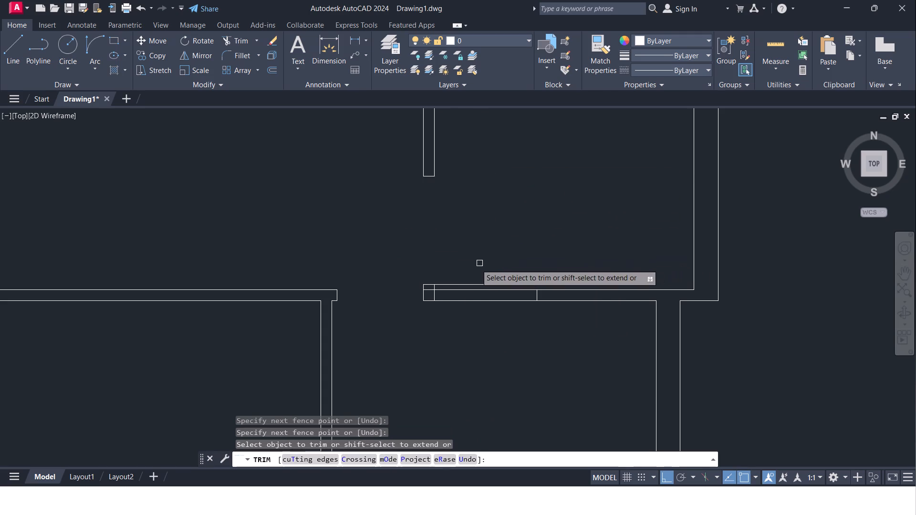
Trim the leftover segments at the doorway's south jamb and the short vertical line inside the south wall.
{"action": "scroll", "coordinate": [438, 290], "scroll_direction": "up", "scroll_amount": 2}
{"action": "left_click", "coordinate": [417, 289]}
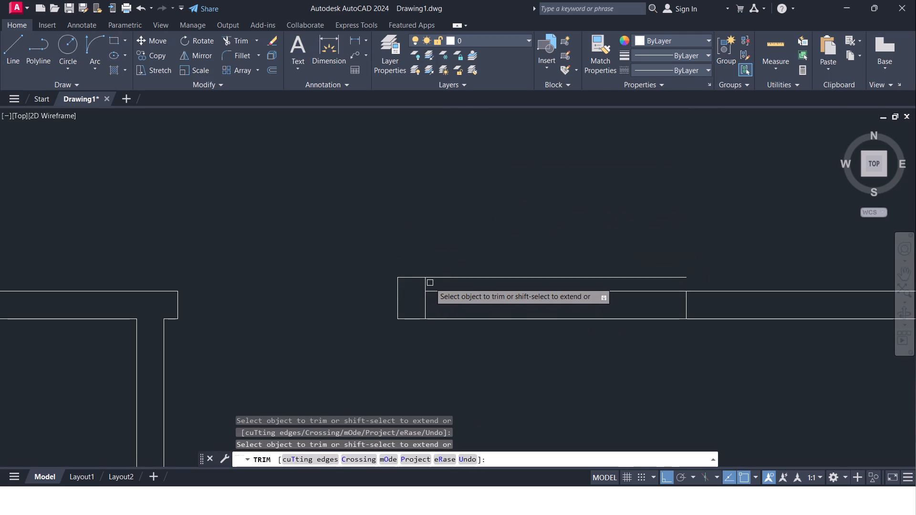
{"action": "left_click", "coordinate": [426, 284]}
{"action": "middle_click_drag", "start_coordinate": [480, 215], "coordinate": [477, 225]}
{"action": "scroll", "coordinate": [480, 215], "scroll_direction": "down", "scroll_amount": 1}
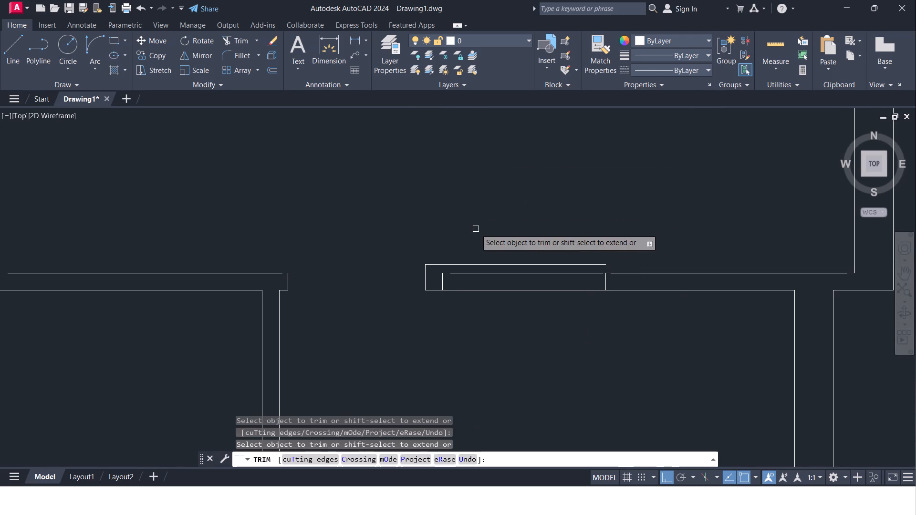
{"action": "left_click", "coordinate": [606, 281]}
{"action": "middle_click_drag", "start_coordinate": [616, 197], "coordinate": [521, 235]}
{"action": "scroll", "coordinate": [520, 232], "scroll_direction": "down", "scroll_amount": 1}
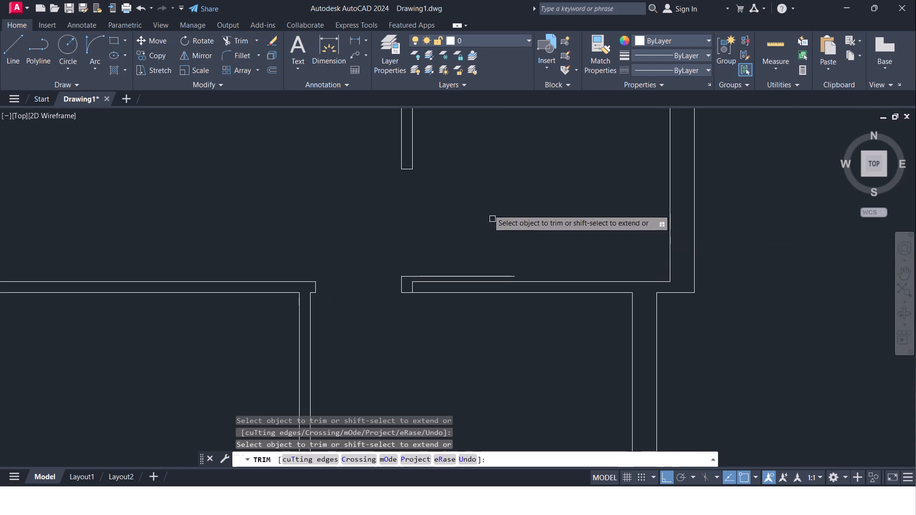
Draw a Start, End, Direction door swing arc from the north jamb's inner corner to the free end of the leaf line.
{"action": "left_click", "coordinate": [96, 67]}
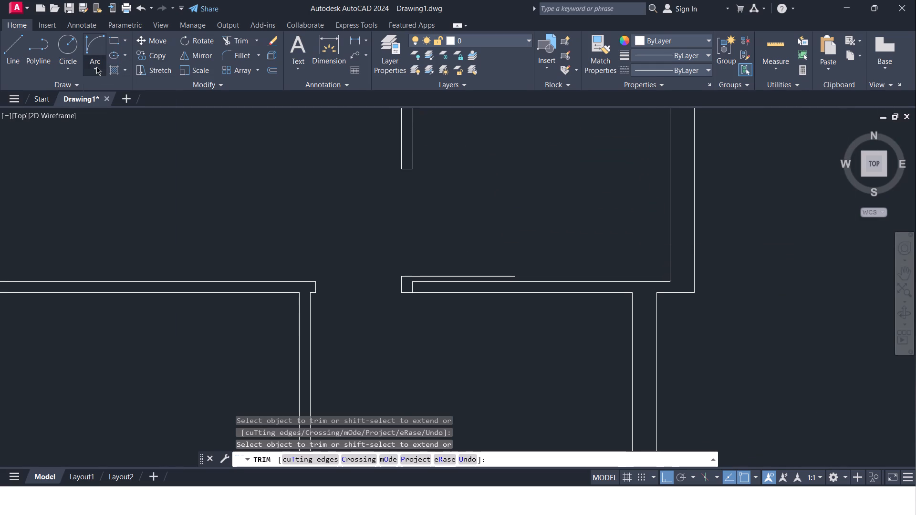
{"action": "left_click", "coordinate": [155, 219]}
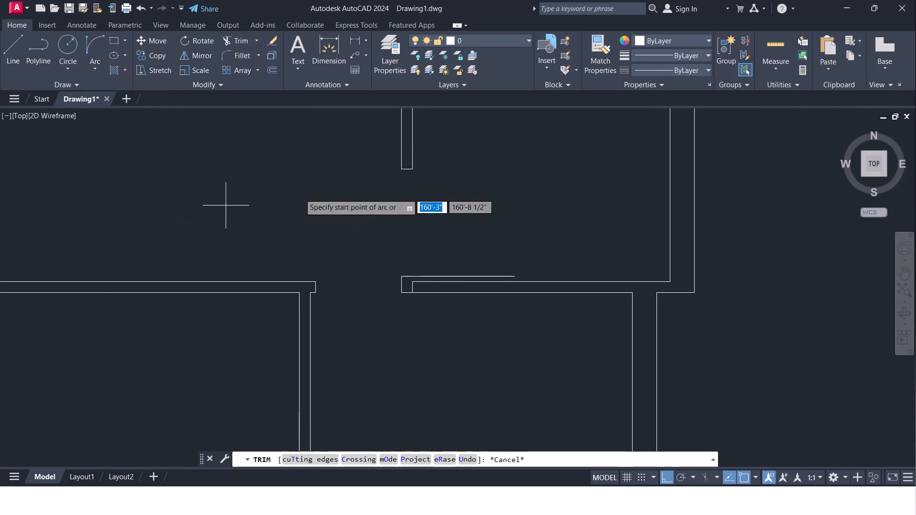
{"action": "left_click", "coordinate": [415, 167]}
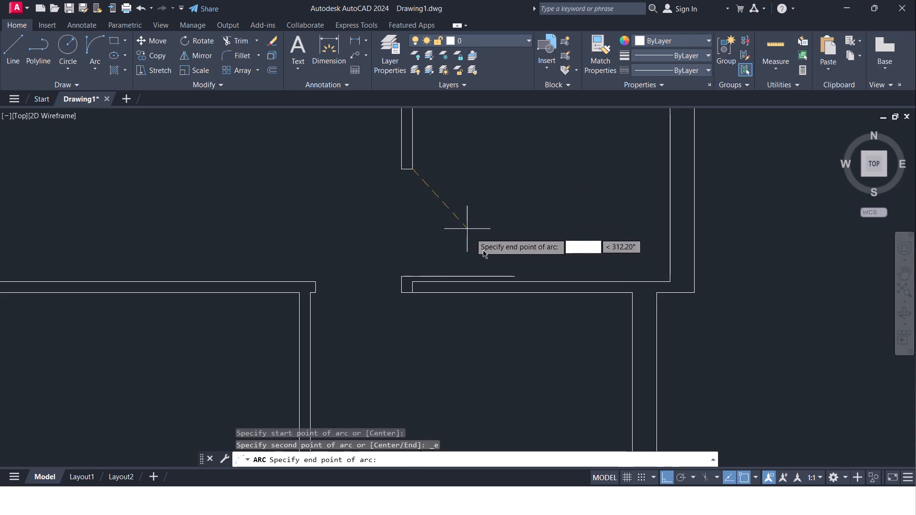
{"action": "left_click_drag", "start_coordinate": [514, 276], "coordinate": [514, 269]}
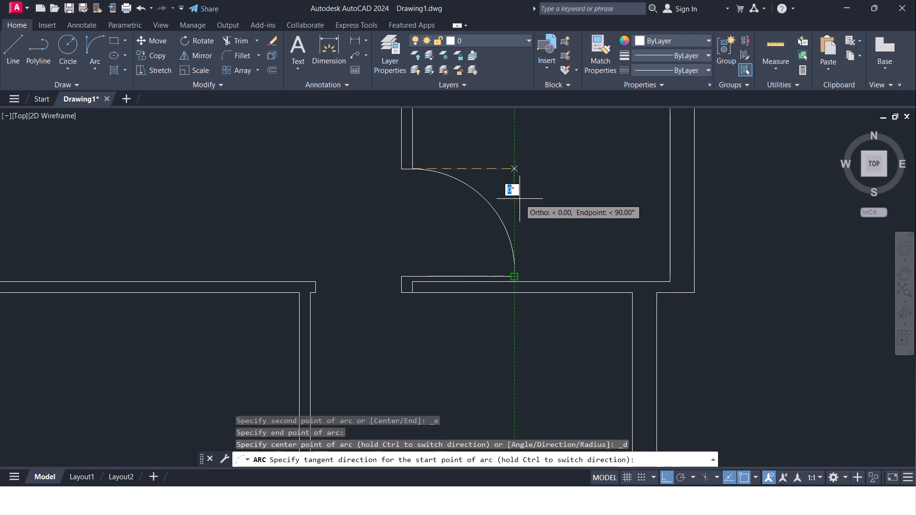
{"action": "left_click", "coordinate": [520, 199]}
Erase the southeastern room's door swing arc and the door leaf lines above its south wall.
{"action": "scroll", "coordinate": [520, 199], "scroll_direction": "down", "scroll_amount": 2}
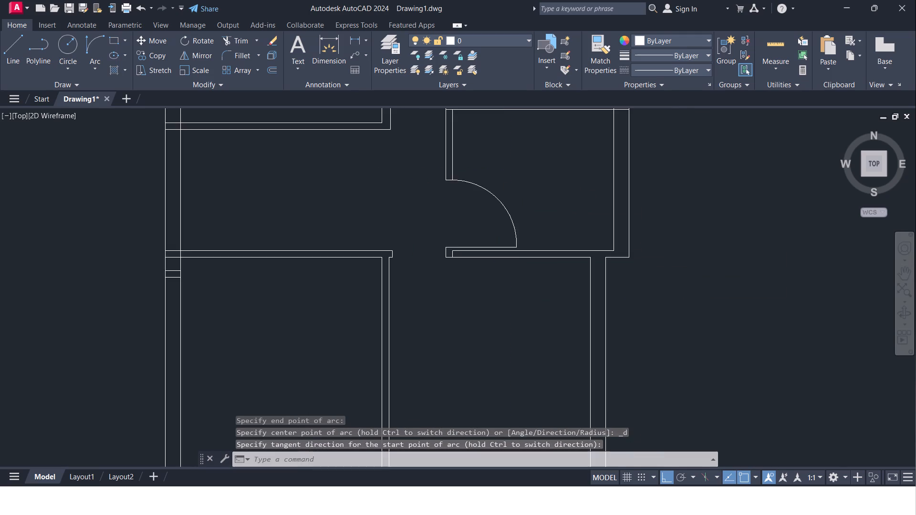
{"action": "scroll", "coordinate": [520, 199], "scroll_direction": "down", "scroll_amount": 1}
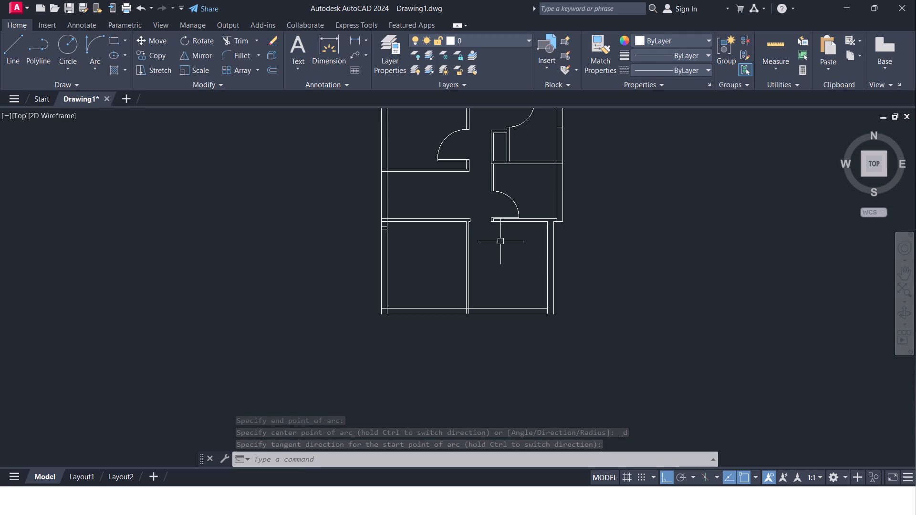
{"action": "scroll", "coordinate": [499, 229], "scroll_direction": "up", "scroll_amount": 3}
{"action": "middle_click_drag", "start_coordinate": [499, 227], "coordinate": [498, 233]}
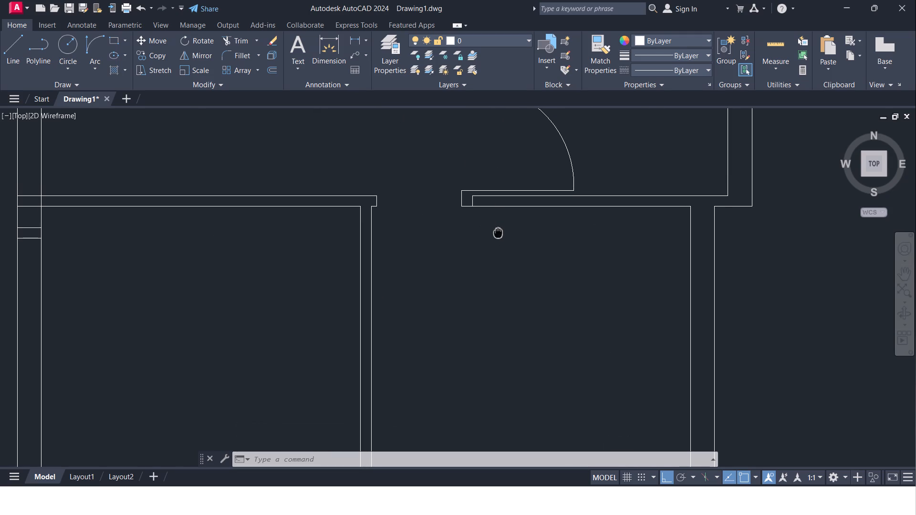
{"action": "middle_click_drag", "start_coordinate": [498, 233], "coordinate": [498, 233]}
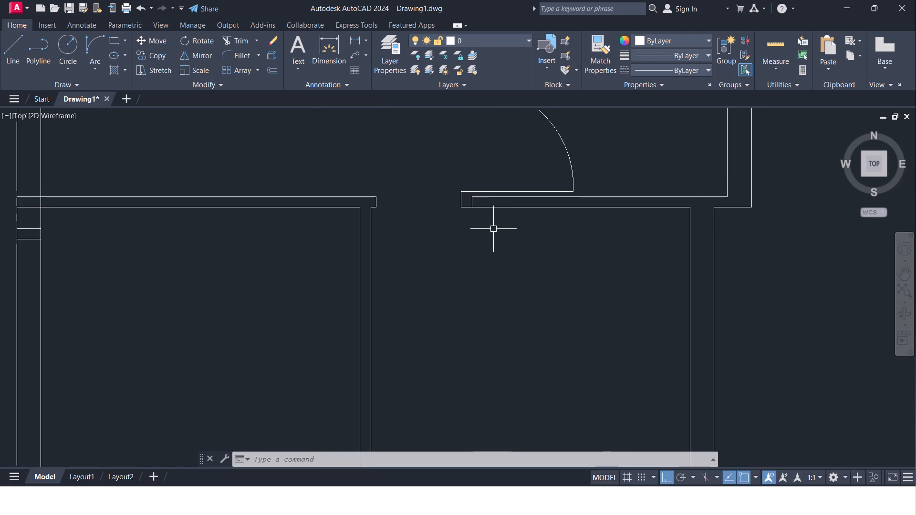
{"action": "scroll", "coordinate": [493, 227], "scroll_direction": "down", "scroll_amount": 2}
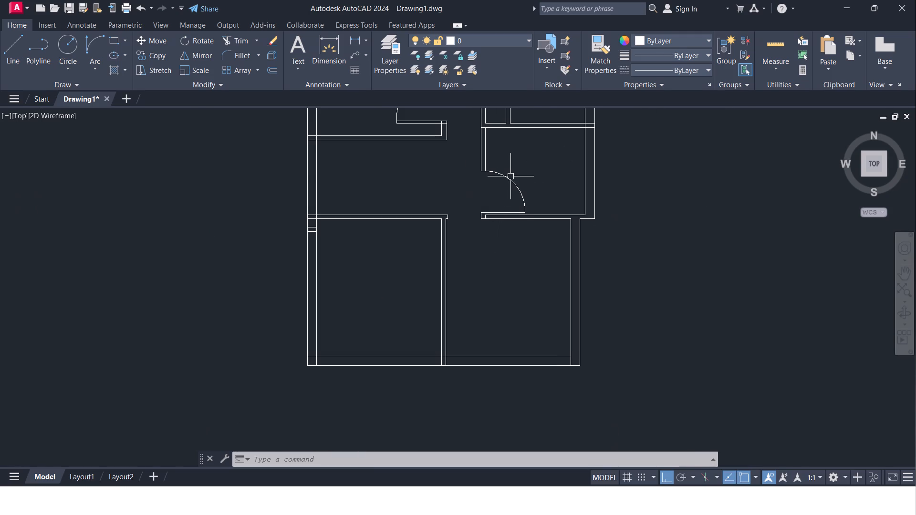
{"action": "left_click", "coordinate": [510, 176]}
{"action": "left_click", "coordinate": [504, 210]}
{"action": "key", "text": "Delete"}
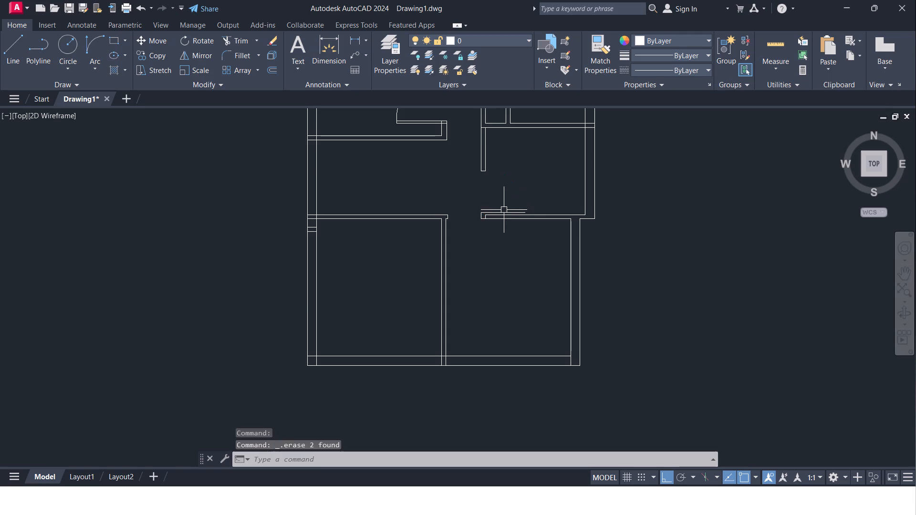
{"action": "scroll", "coordinate": [504, 208], "scroll_direction": "up", "scroll_amount": 3}
{"action": "middle_click", "coordinate": [503, 205]}
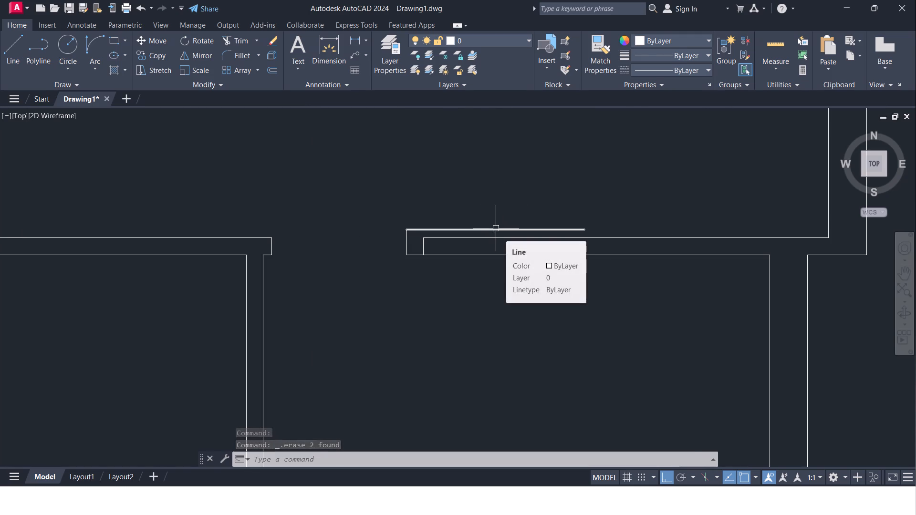
{"action": "left_click", "coordinate": [496, 228]}
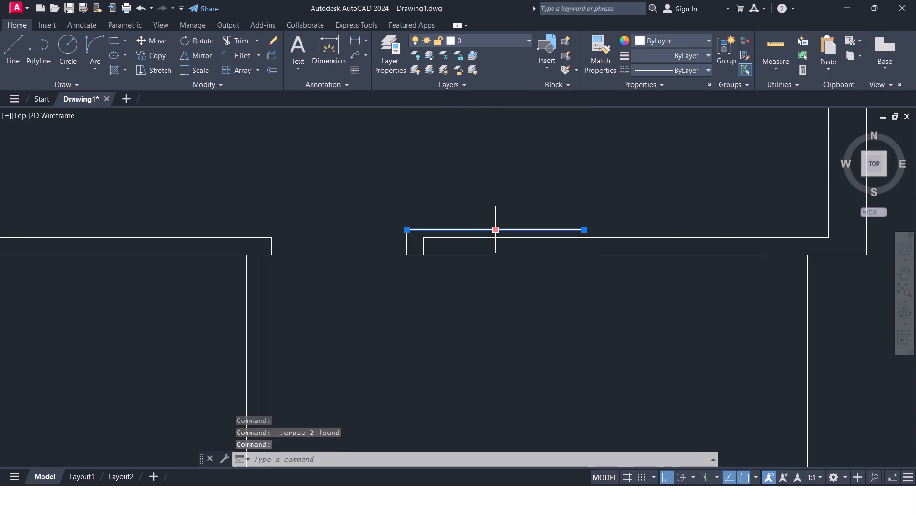
{"action": "key", "text": "Delete"}
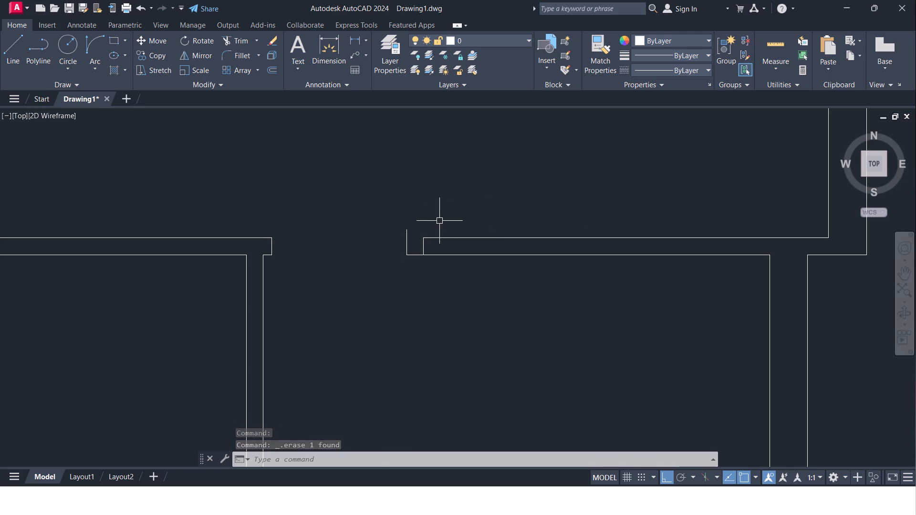
Extend the south wall's inner line west to the outer line of the doorway's jamb.
{"action": "key", "text": "Escape"}
{"action": "type", "text": "EX"}
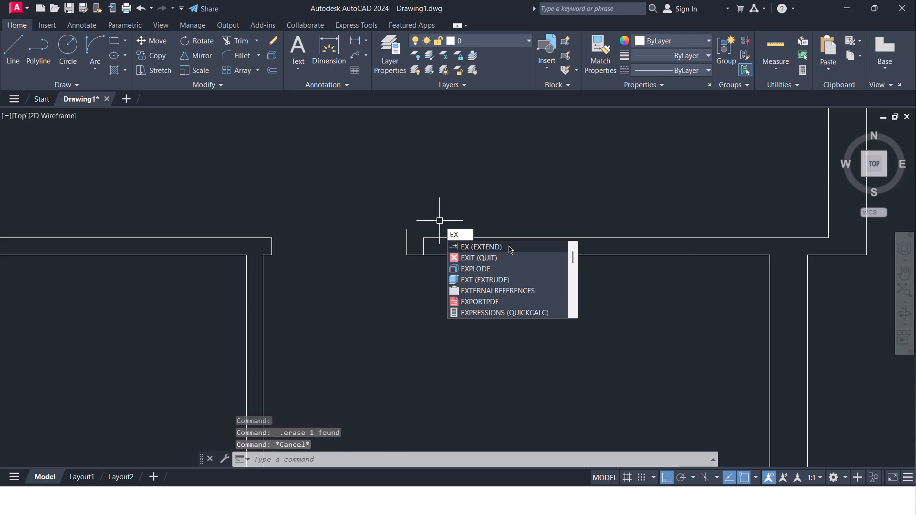
{"action": "left_click", "coordinate": [509, 246]}
{"action": "left_click", "coordinate": [495, 237]}
{"action": "key", "text": "Escape"}
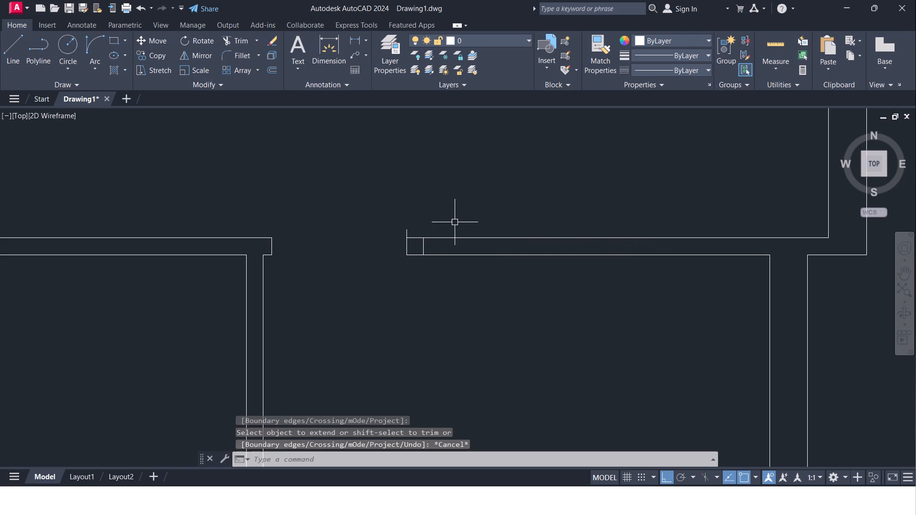
Trim the vertical stub above the south wall's west end and the vertical segment inside the wall.
{"action": "type", "text": "TR"}
{"action": "left_click", "coordinate": [526, 249]}
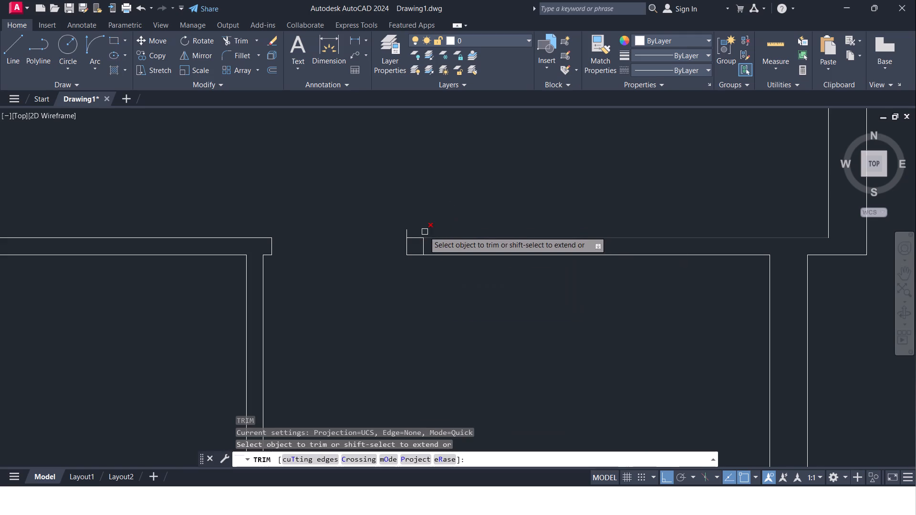
{"action": "left_click", "coordinate": [406, 233]}
{"action": "left_click", "coordinate": [426, 246]}
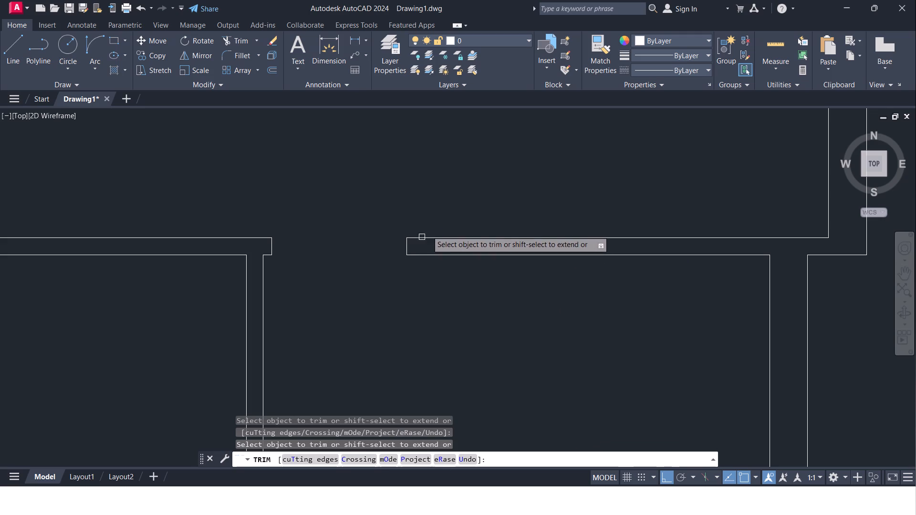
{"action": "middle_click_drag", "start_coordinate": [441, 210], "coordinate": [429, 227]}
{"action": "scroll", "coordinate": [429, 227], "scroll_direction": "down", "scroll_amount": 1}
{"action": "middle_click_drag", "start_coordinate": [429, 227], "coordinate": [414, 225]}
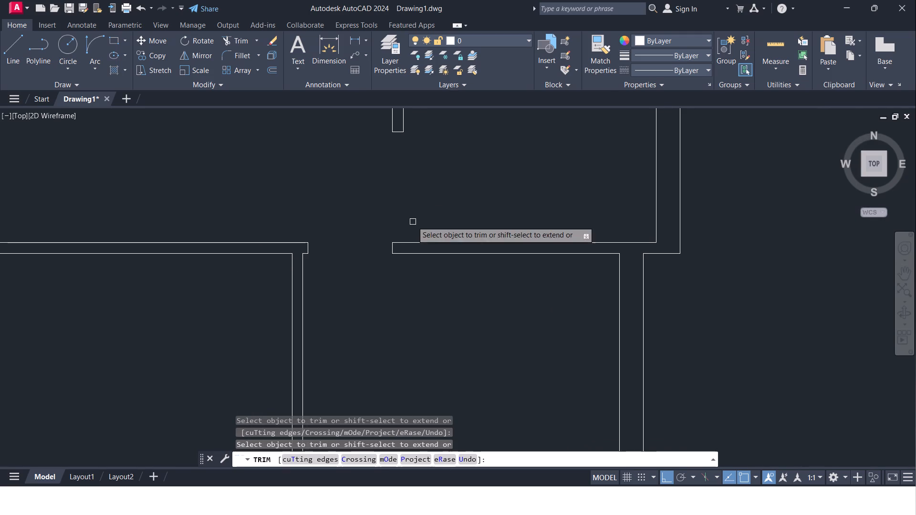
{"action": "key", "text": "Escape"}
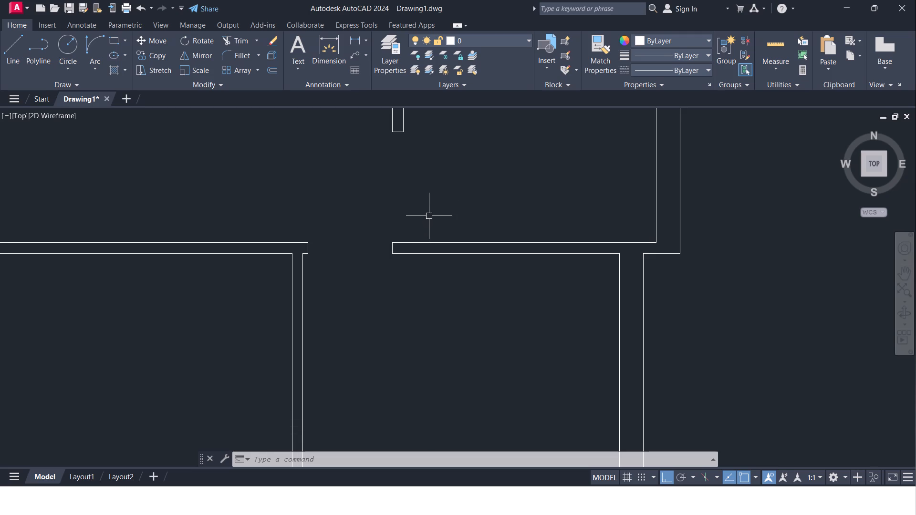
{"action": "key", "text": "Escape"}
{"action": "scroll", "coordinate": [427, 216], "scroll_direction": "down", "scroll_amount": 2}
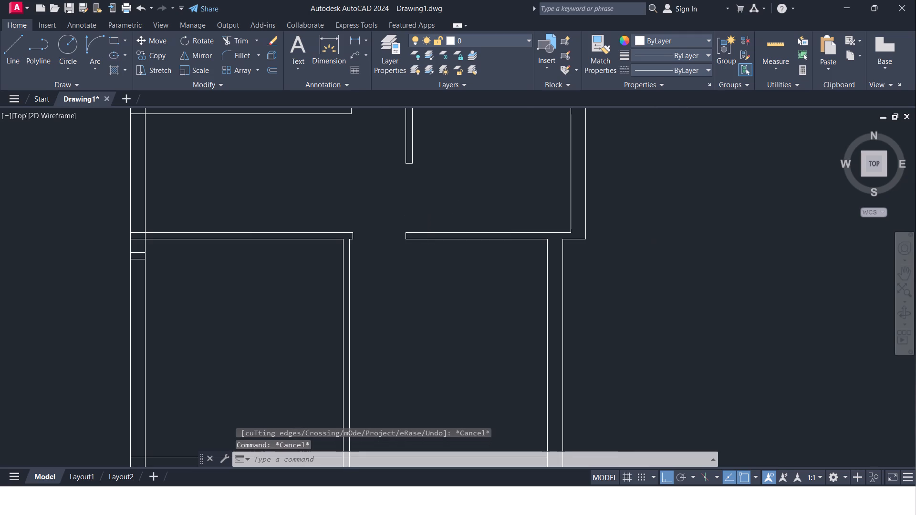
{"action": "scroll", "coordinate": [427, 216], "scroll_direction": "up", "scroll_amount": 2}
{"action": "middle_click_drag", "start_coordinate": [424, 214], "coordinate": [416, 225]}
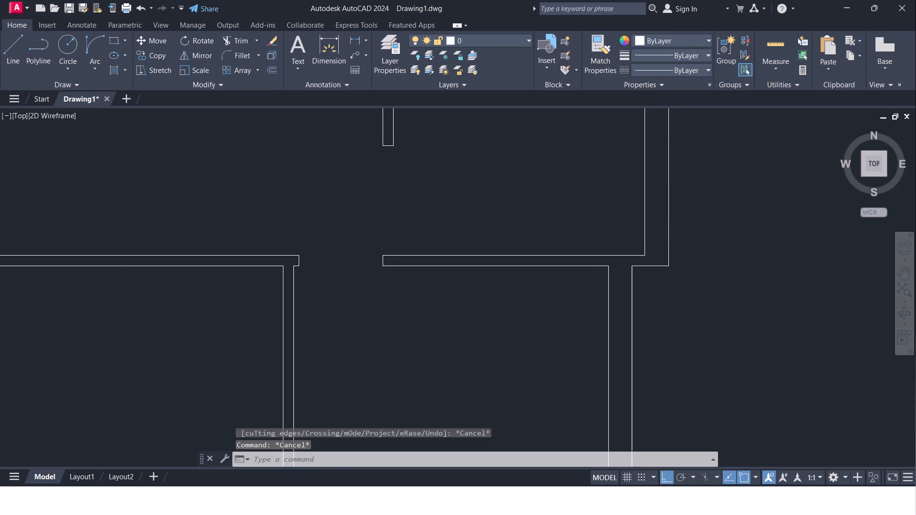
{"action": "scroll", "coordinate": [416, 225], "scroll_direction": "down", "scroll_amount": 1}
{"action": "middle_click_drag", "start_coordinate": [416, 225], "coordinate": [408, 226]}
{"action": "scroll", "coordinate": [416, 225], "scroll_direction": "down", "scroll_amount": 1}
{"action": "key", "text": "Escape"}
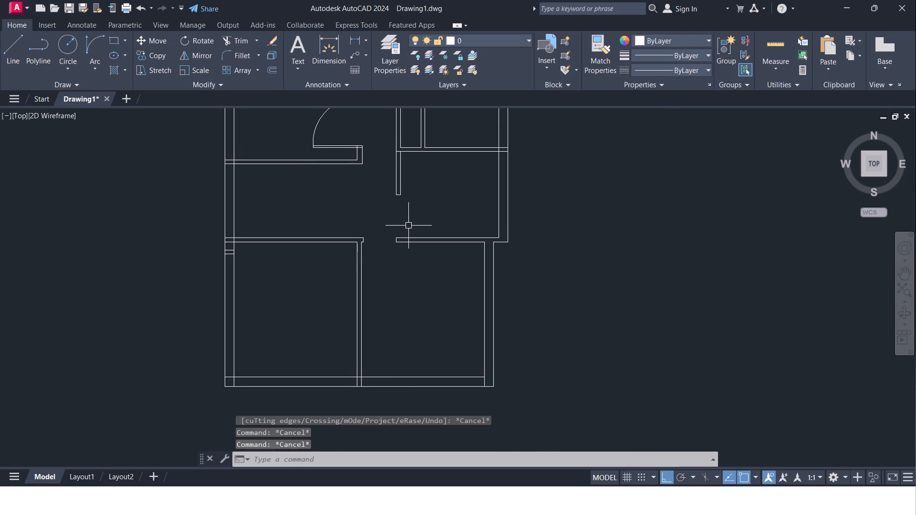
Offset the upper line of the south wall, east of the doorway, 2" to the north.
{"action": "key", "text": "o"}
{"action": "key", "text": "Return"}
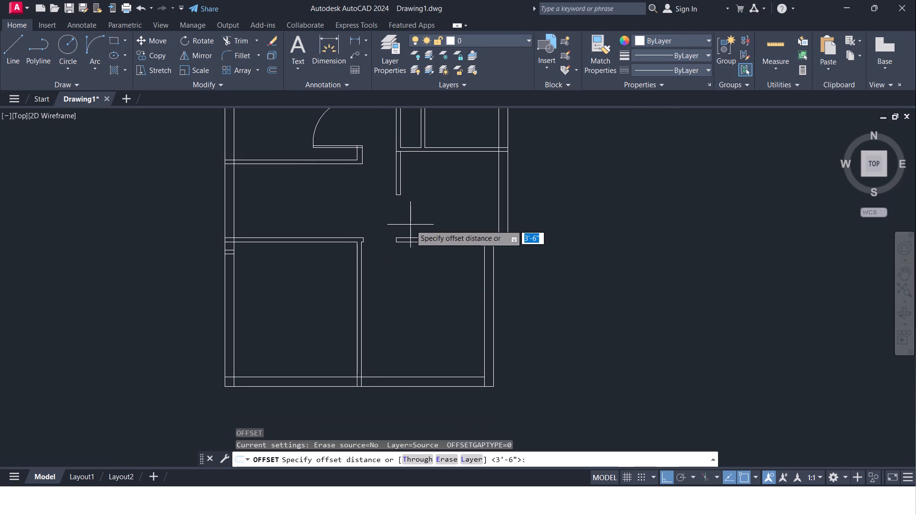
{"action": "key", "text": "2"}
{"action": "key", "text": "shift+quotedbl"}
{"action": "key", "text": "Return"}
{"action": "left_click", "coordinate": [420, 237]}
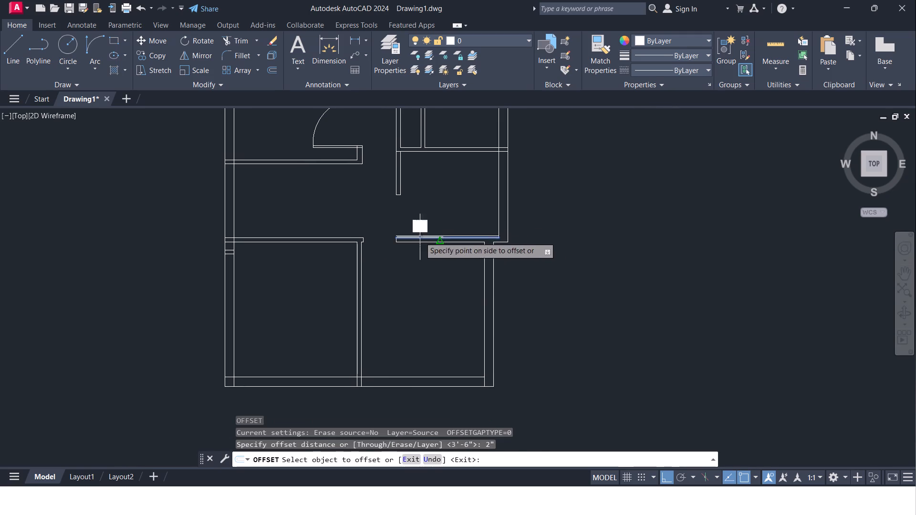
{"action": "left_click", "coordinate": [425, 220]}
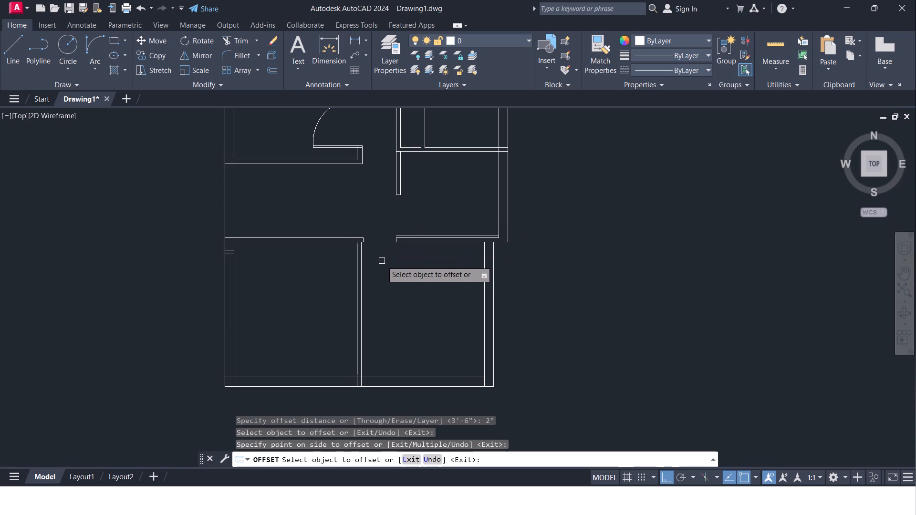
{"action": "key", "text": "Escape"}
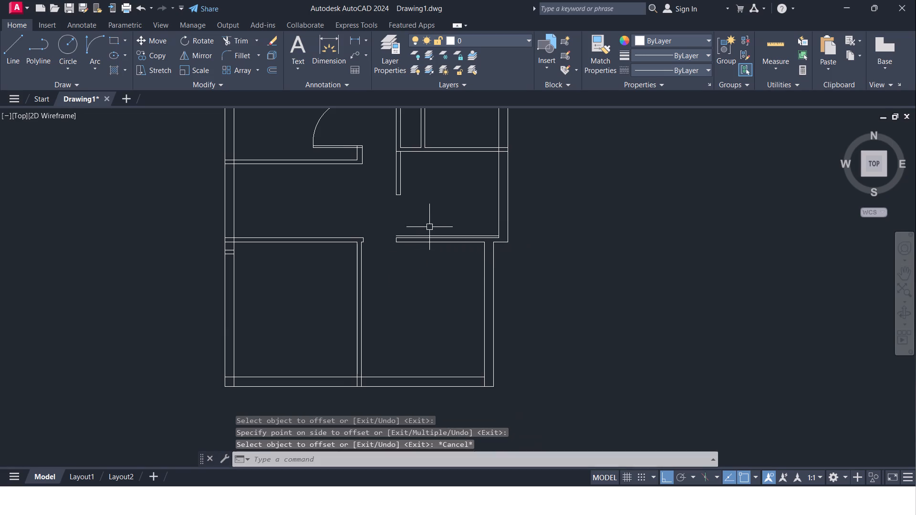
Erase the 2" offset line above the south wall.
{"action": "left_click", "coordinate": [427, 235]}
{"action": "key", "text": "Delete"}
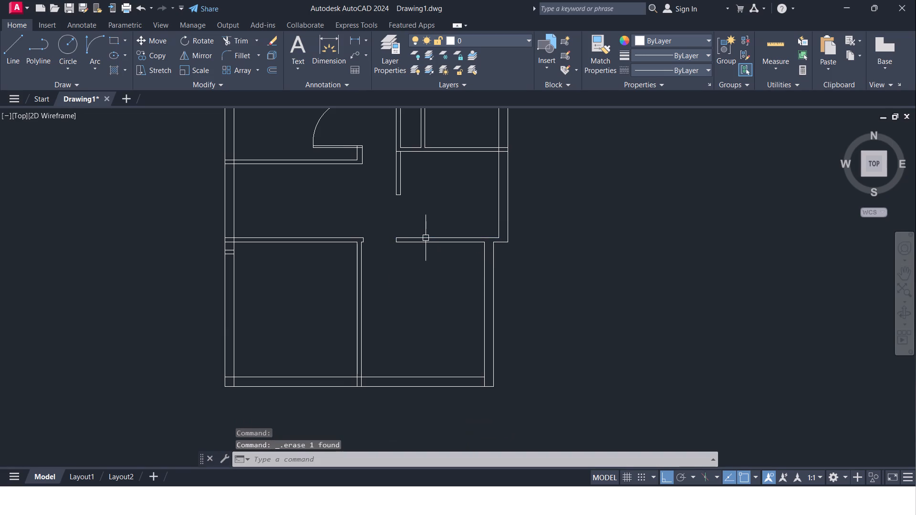
Offset the upper line of the south wall, east of the doorway, 4" to the north.
{"action": "key", "text": "o"}
{"action": "key", "text": "Return"}
{"action": "key", "text": "4"}
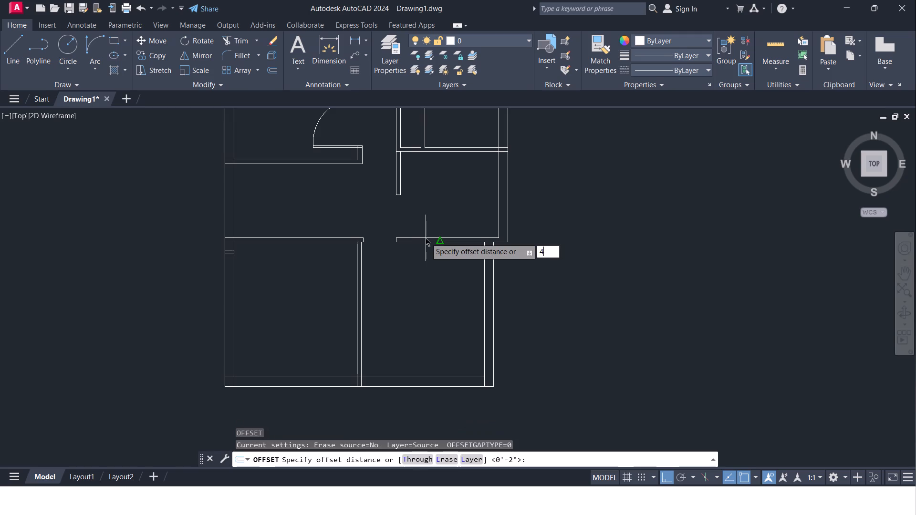
{"action": "key", "text": "shift+quotedbl"}
{"action": "key", "text": "Return"}
{"action": "left_click", "coordinate": [427, 237]}
{"action": "left_click", "coordinate": [429, 232]}
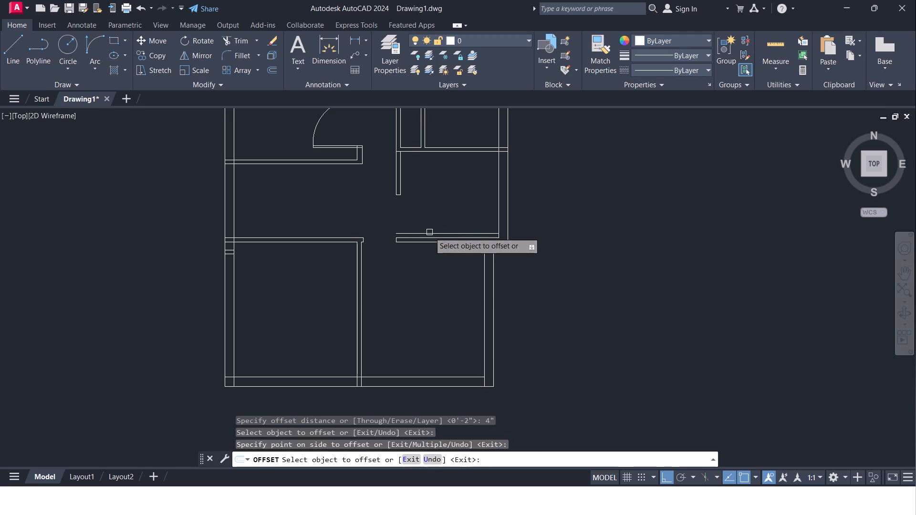
{"action": "scroll", "coordinate": [362, 260], "scroll_direction": "up", "scroll_amount": 1}
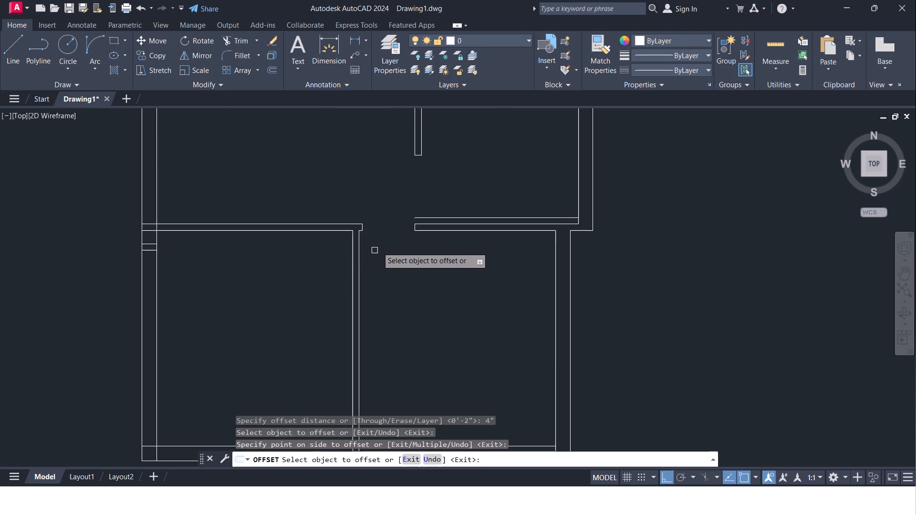
{"action": "middle_click_drag", "start_coordinate": [379, 243], "coordinate": [369, 255]}
{"action": "key", "text": "Escape"}
Extend both vertical lines of the wall stub north of the doorway down to the south wall.
{"action": "key", "text": "e"}
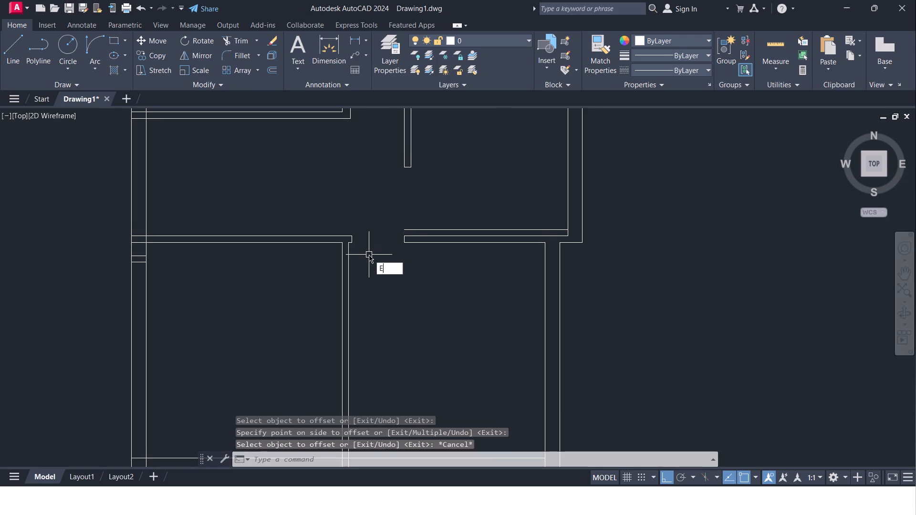
{"action": "key", "text": "x"}
{"action": "left_click", "coordinate": [405, 278]}
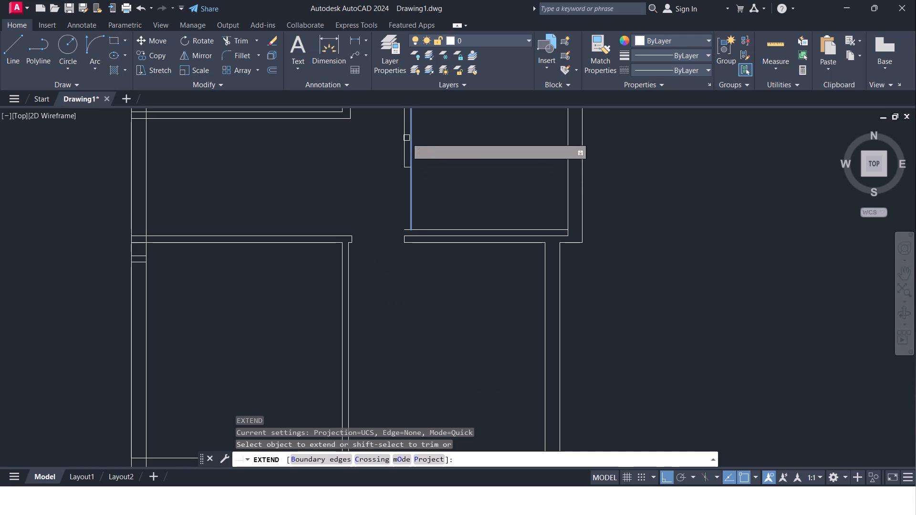
{"action": "left_click", "coordinate": [411, 144]}
{"action": "left_click", "coordinate": [401, 150]}
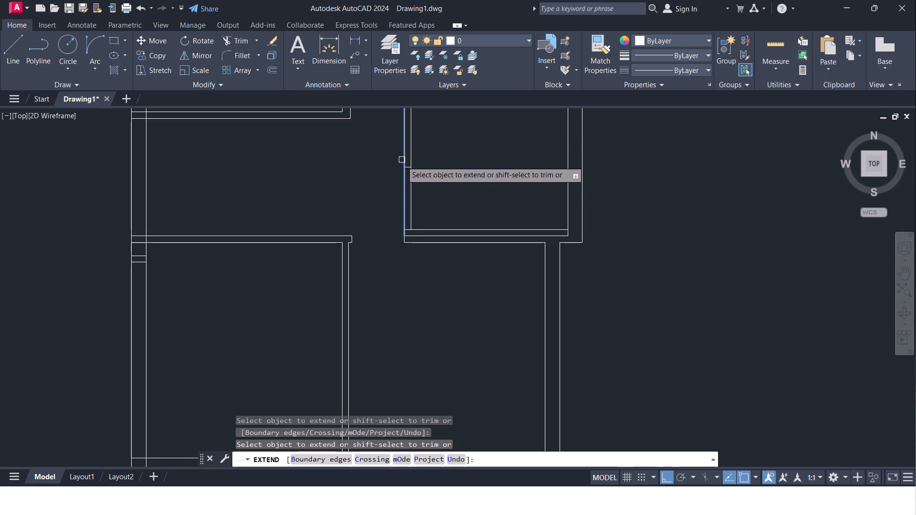
{"action": "left_click", "coordinate": [403, 178]}
{"action": "left_click", "coordinate": [415, 197]}
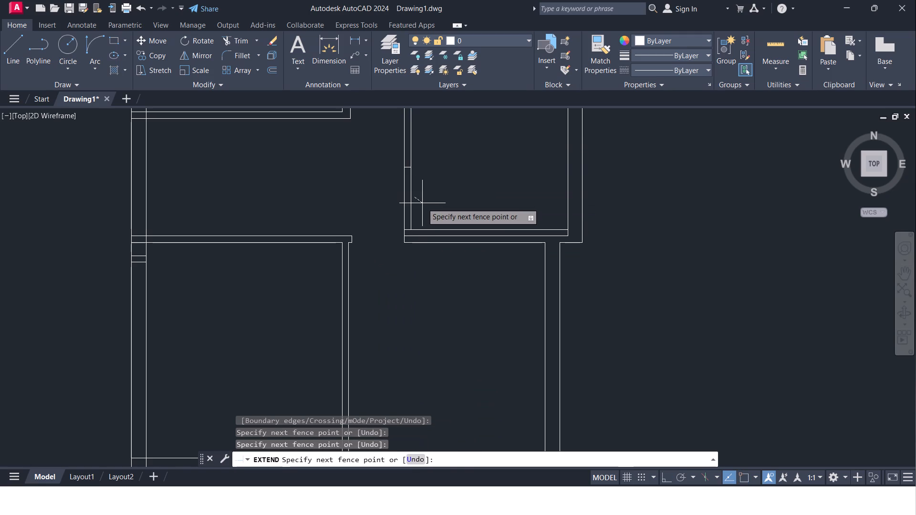
{"action": "key", "text": "Escape"}
Extend the stub's east vertical line through the south wall to its lower line.
{"action": "key", "text": "e"}
{"action": "key", "text": "x"}
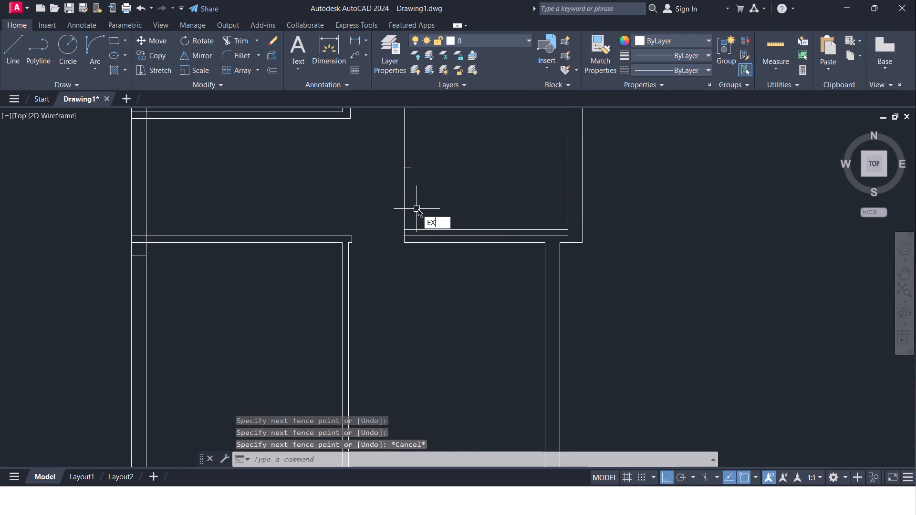
{"action": "left_click", "coordinate": [439, 229]}
{"action": "left_click", "coordinate": [413, 216]}
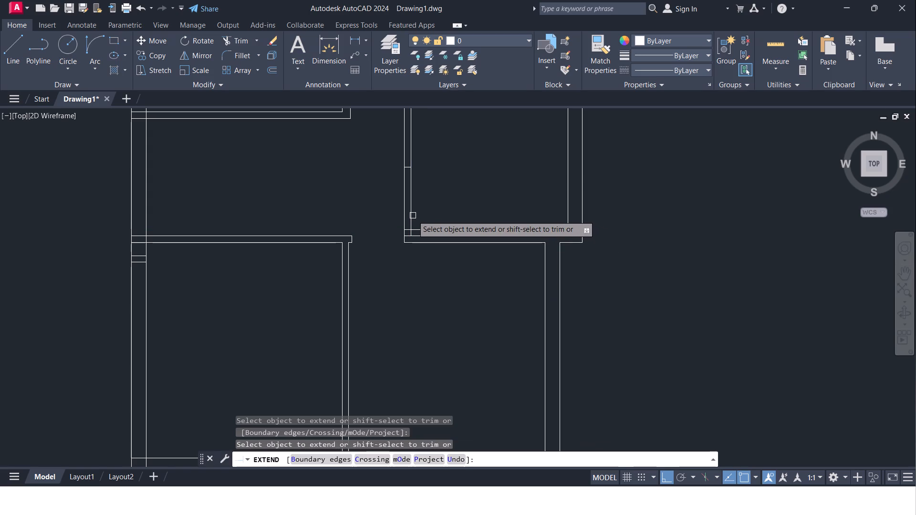
{"action": "left_click", "coordinate": [412, 217]}
{"action": "key", "text": "Escape"}
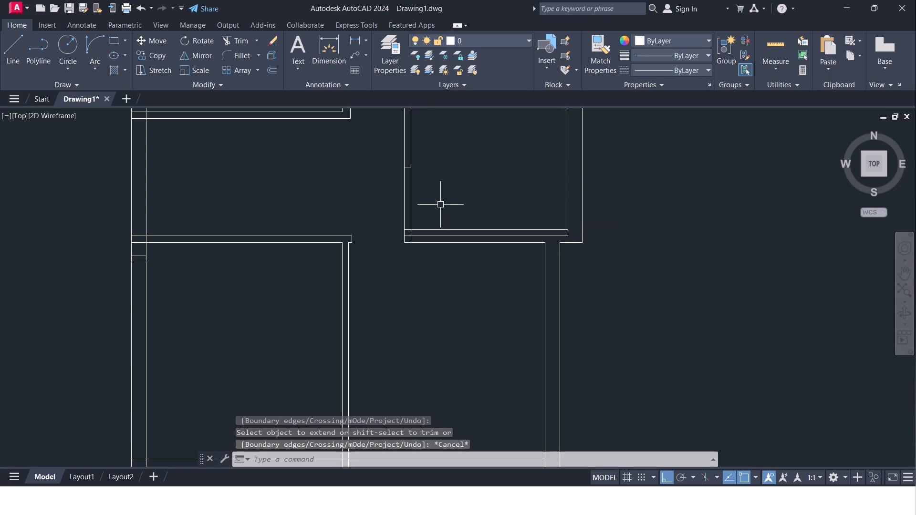
Trim both vertical lines between the wall stub's end and the 4" offset line to reopen the doorway.
{"action": "middle_click_drag", "start_coordinate": [443, 206], "coordinate": [443, 186]}
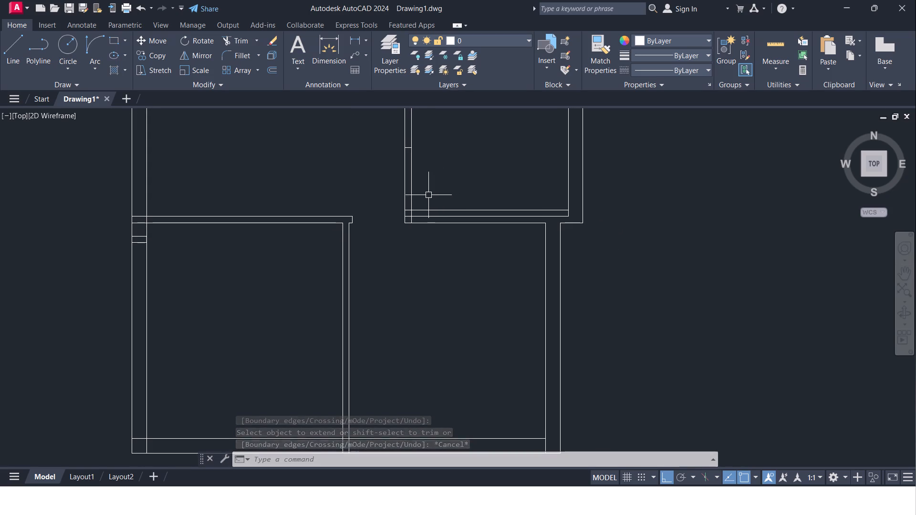
{"action": "scroll", "coordinate": [428, 195], "scroll_direction": "up", "scroll_amount": 1}
{"action": "middle_click_drag", "start_coordinate": [428, 195], "coordinate": [427, 203]}
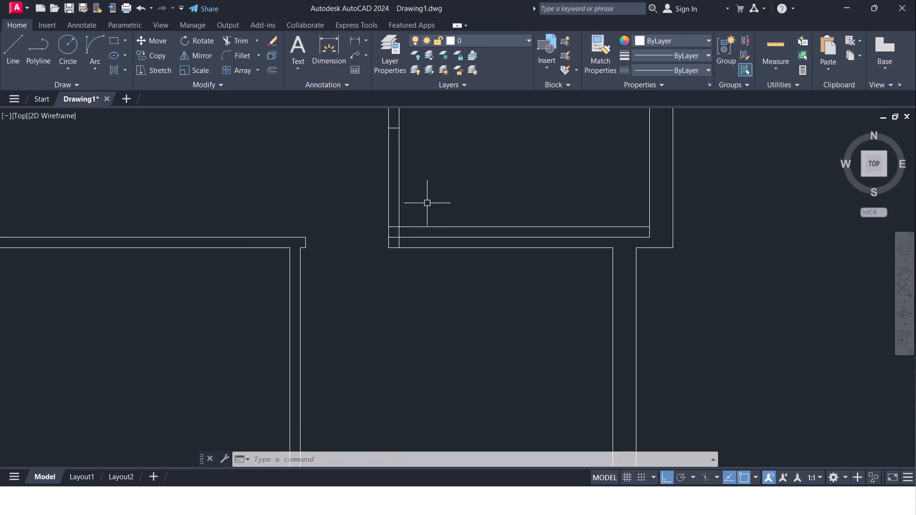
{"action": "key", "text": "Escape"}
{"action": "type", "text": "TR"}
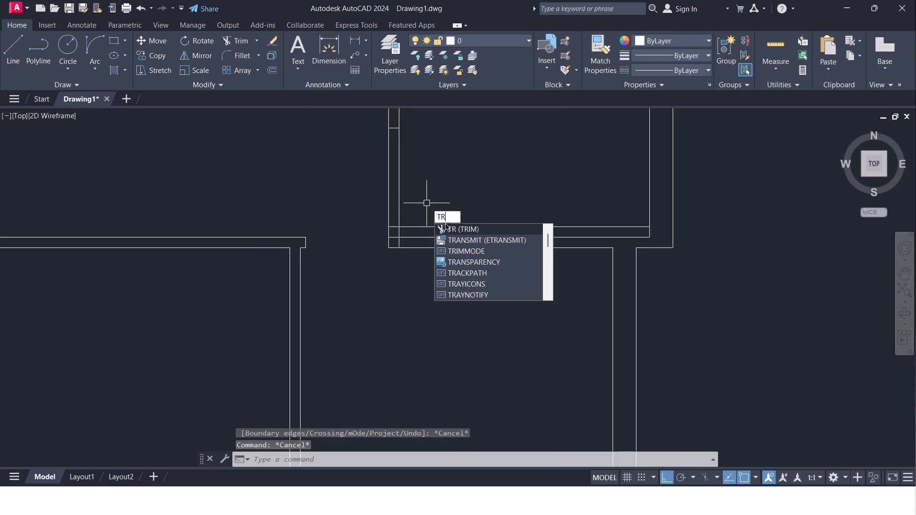
{"action": "left_click", "coordinate": [447, 229]}
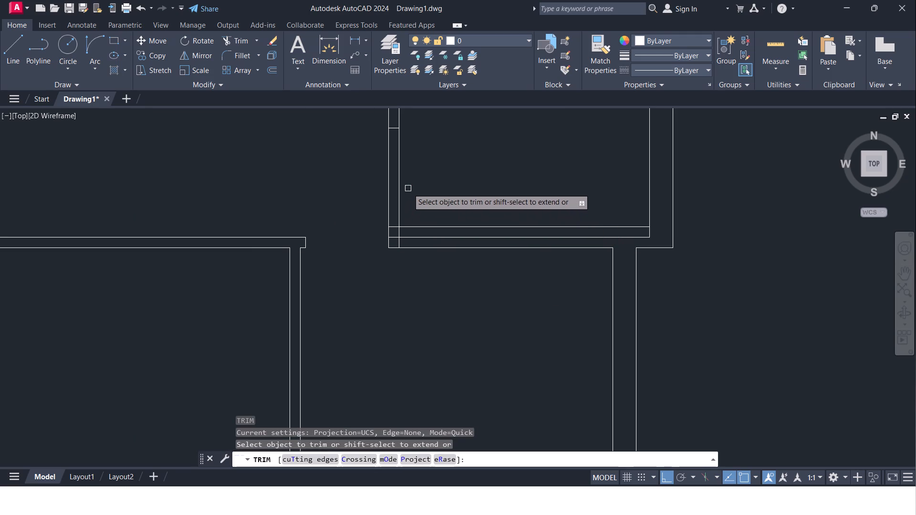
{"action": "left_click_drag", "start_coordinate": [333, 182], "coordinate": [406, 179]}
{"action": "left_click_drag", "start_coordinate": [429, 176], "coordinate": [436, 175]}
{"action": "middle_click_drag", "start_coordinate": [439, 170], "coordinate": [433, 181]}
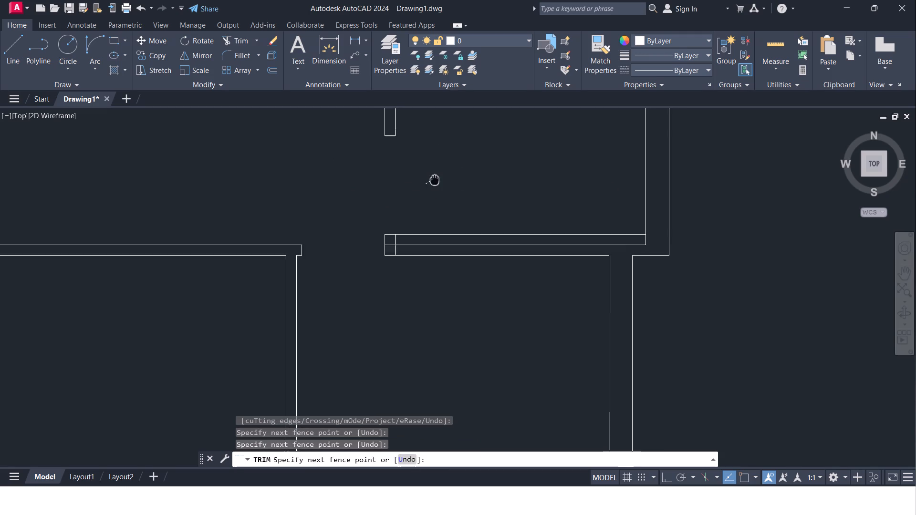
{"action": "middle_click_drag", "start_coordinate": [433, 181], "coordinate": [425, 196]}
{"action": "key", "text": "Escape"}
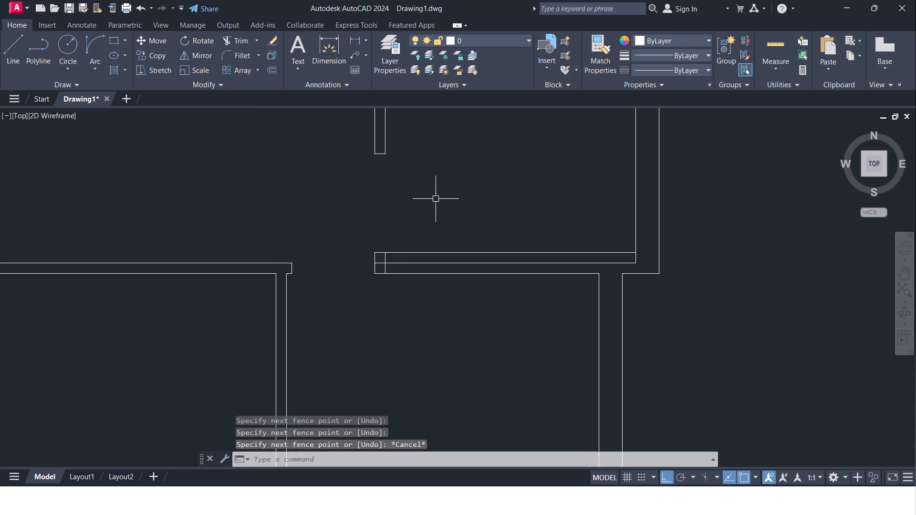
Offset the short vertical west end line of the 4" strip 3'6" to the east.
{"action": "middle_click_drag", "start_coordinate": [436, 199], "coordinate": [427, 200]}
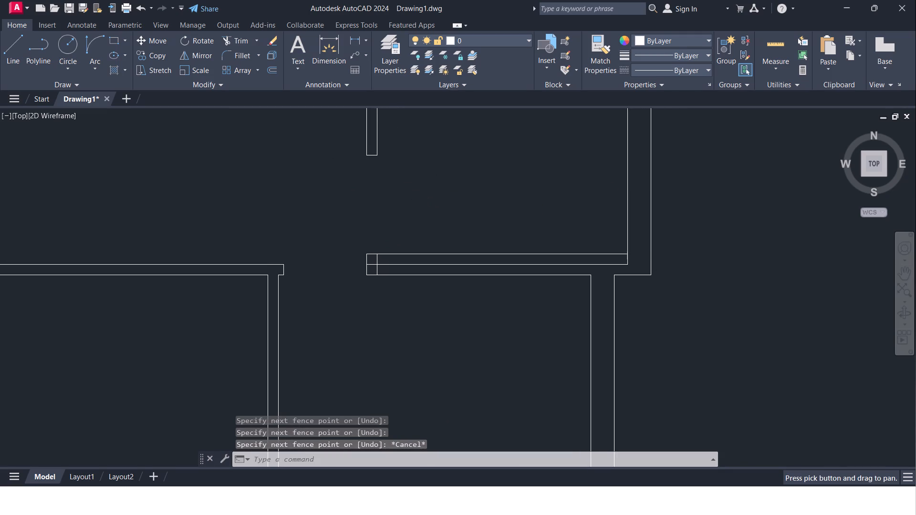
{"action": "key", "text": "Escape"}
{"action": "key", "text": "o"}
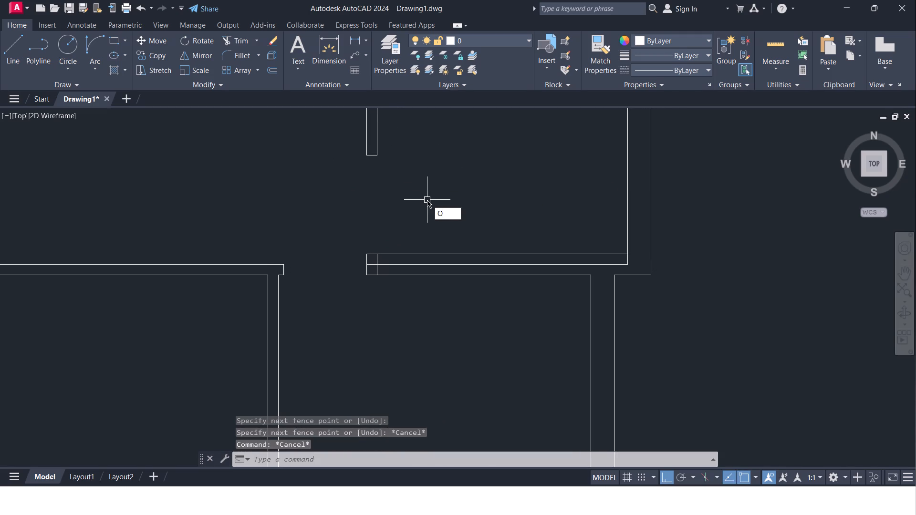
{"action": "key", "text": "Return"}
{"action": "key", "text": "3"}
{"action": "type", "text": "'6"}
{"action": "key", "text": "shift+quotedbl"}
{"action": "key", "text": "Return"}
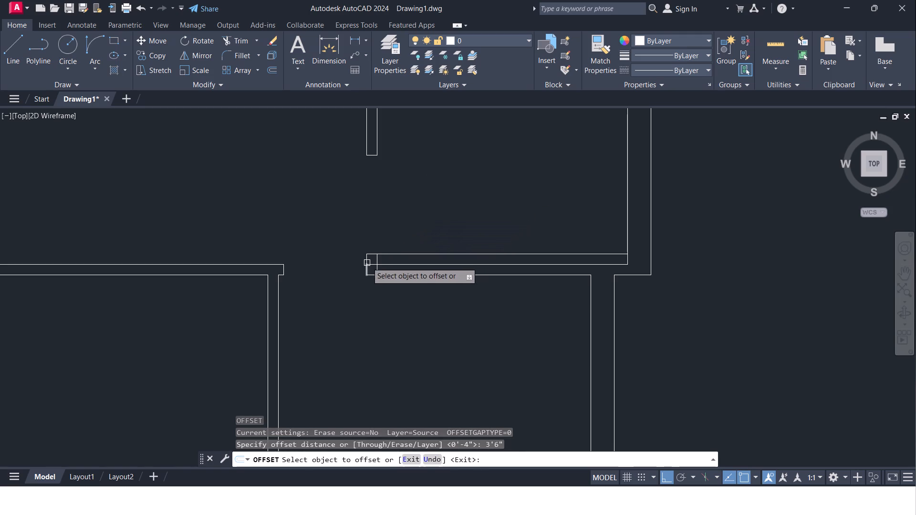
{"action": "left_click", "coordinate": [366, 259]}
{"action": "left_click", "coordinate": [448, 231]}
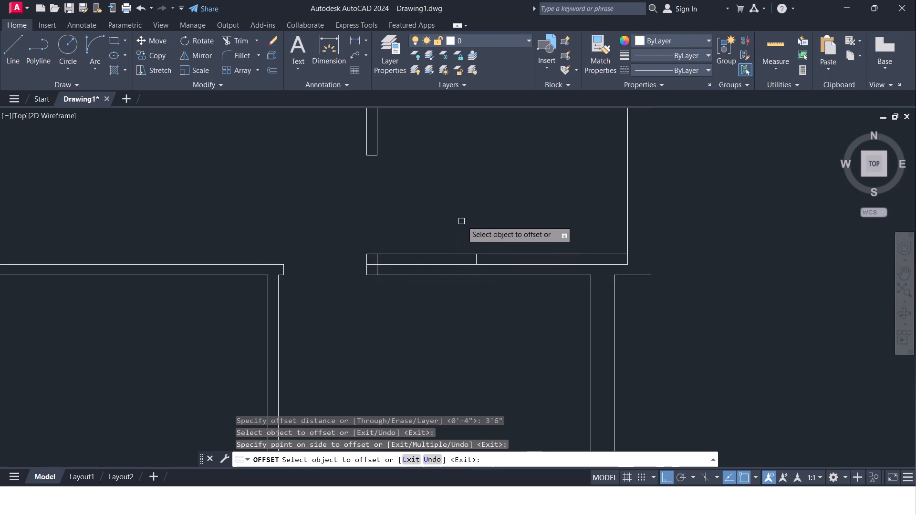
{"action": "key", "text": "Escape"}
Offset the top line of the 4" strip 2" to the north for the door leaf.
{"action": "middle_click_drag", "start_coordinate": [471, 231], "coordinate": [456, 223]}
{"action": "key", "text": "Escape"}
{"action": "key", "text": "o"}
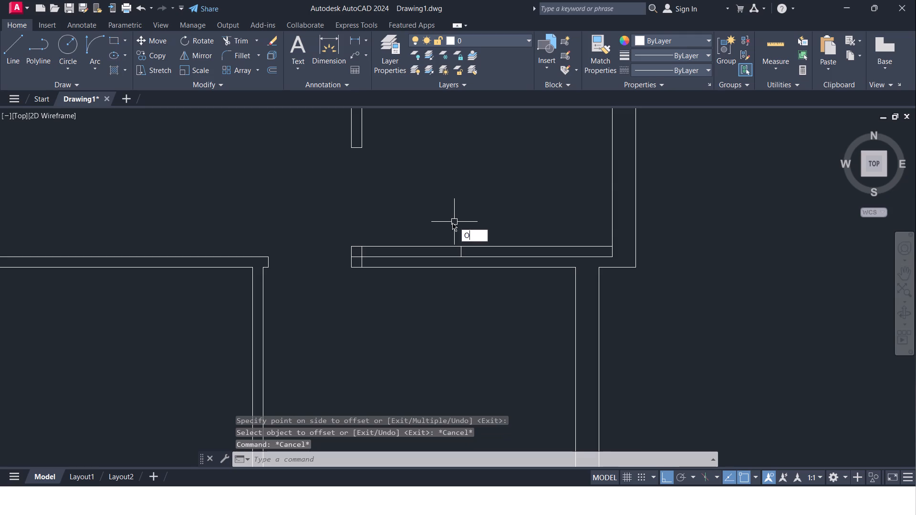
{"action": "key", "text": "Return"}
{"action": "key", "text": "2"}
{"action": "key", "text": "shift+quotedbl"}
{"action": "key", "text": "Return"}
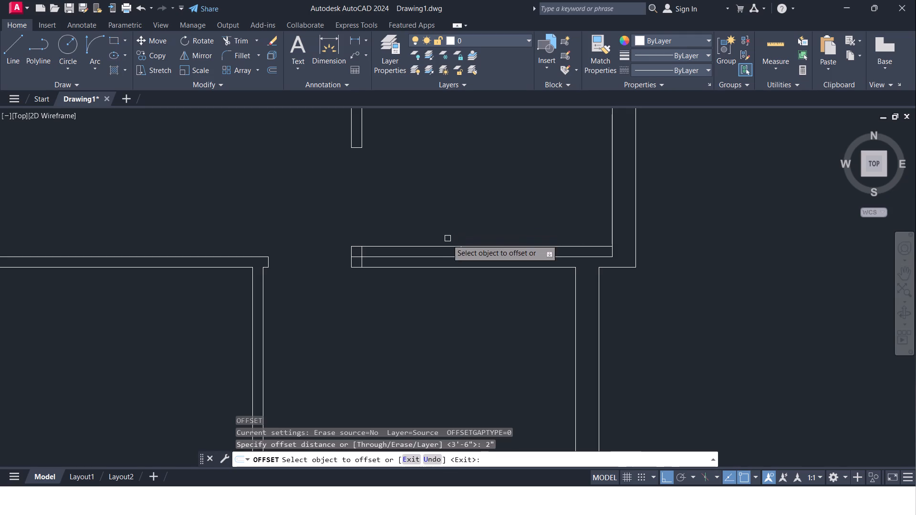
{"action": "left_click", "coordinate": [438, 248]}
{"action": "left_click", "coordinate": [437, 227]}
{"action": "key", "text": "Escape"}
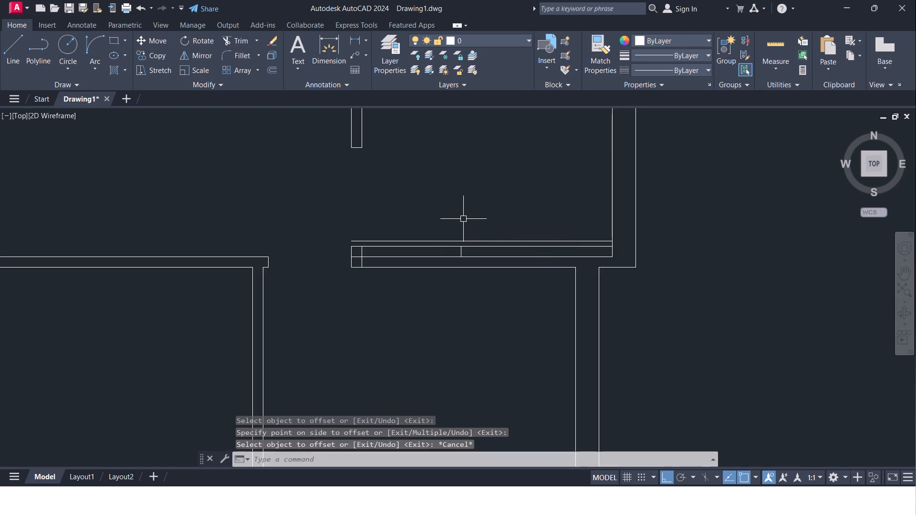
Extend the short vertical line at 3'6" from the strip's west end north to the 2" offset line.
{"action": "type", "text": "EX"}
{"action": "left_click", "coordinate": [488, 242]}
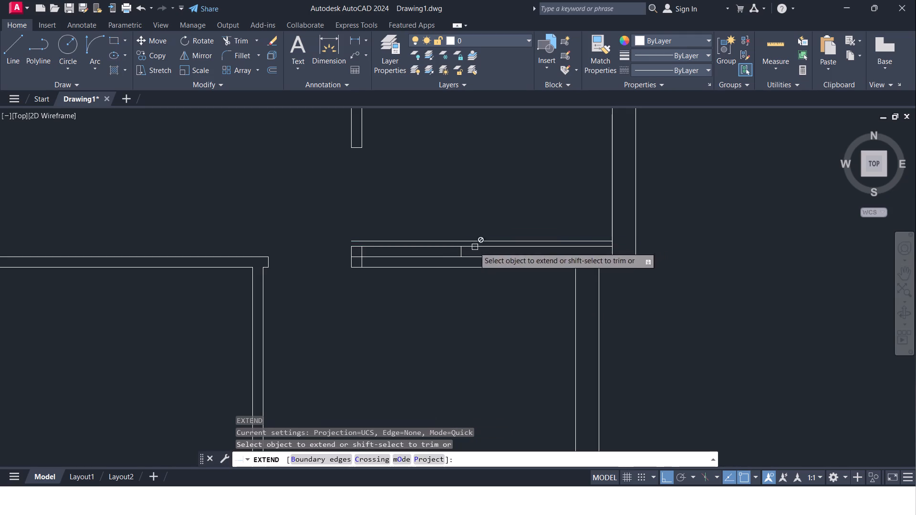
{"action": "left_click", "coordinate": [459, 250]}
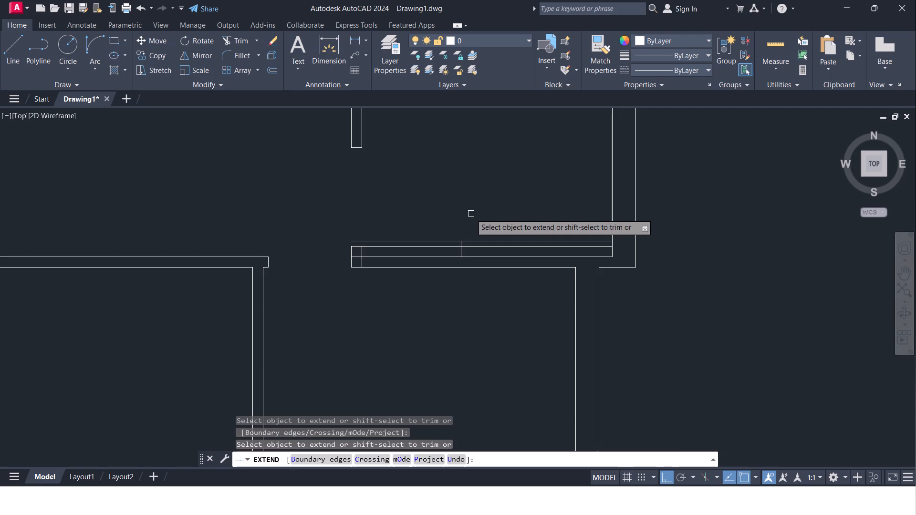
Trim away the 2" offset line east of the 3'6" line, the strip's top line beyond the jamb, and the 3'6" vertical line.
{"action": "key", "text": "Escape"}
{"action": "type", "text": "TR"}
{"action": "left_click", "coordinate": [503, 238]}
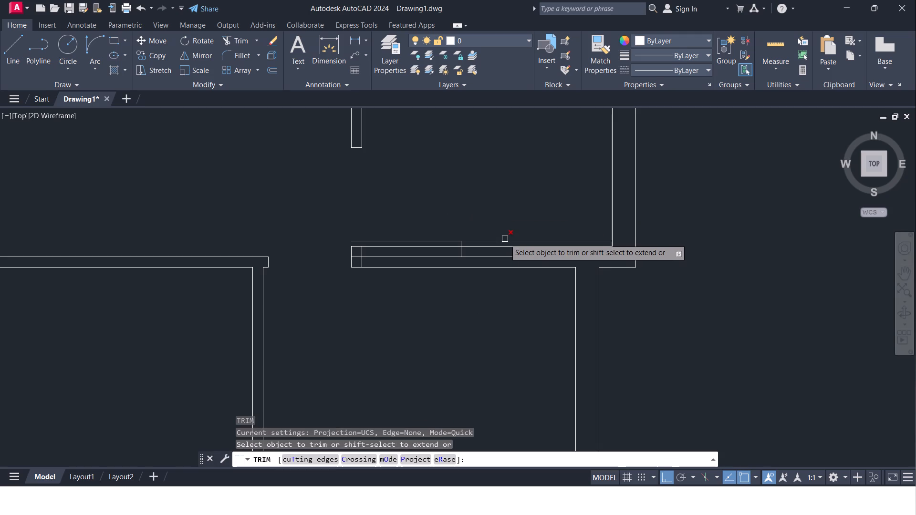
{"action": "left_click", "coordinate": [504, 239]}
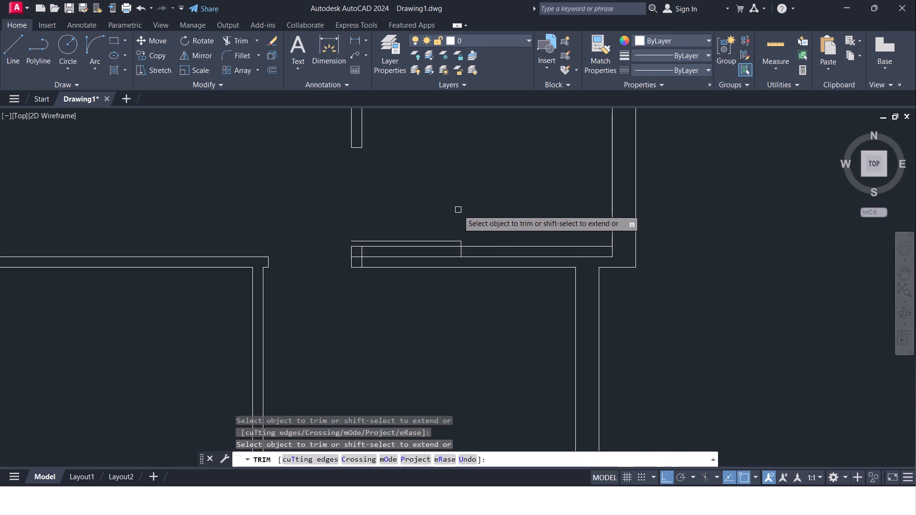
{"action": "left_click", "coordinate": [395, 246]}
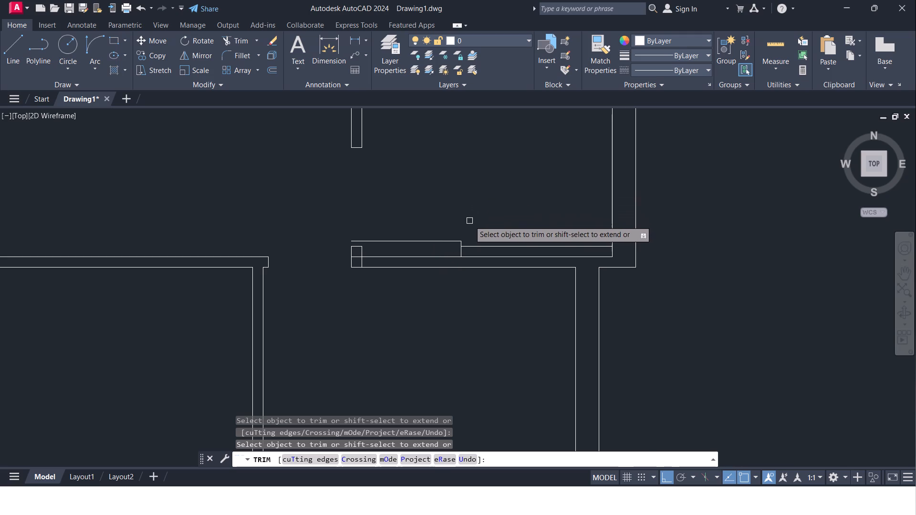
{"action": "left_click", "coordinate": [461, 251]}
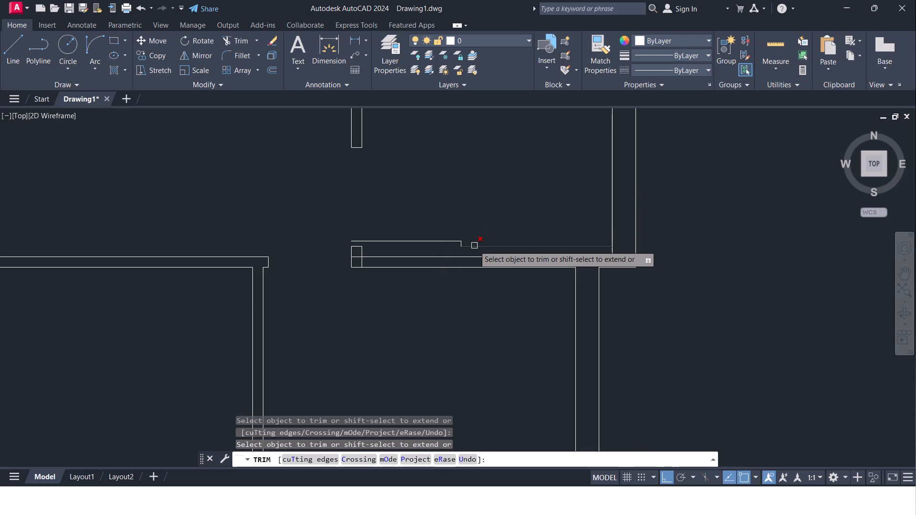
{"action": "left_click", "coordinate": [474, 246]}
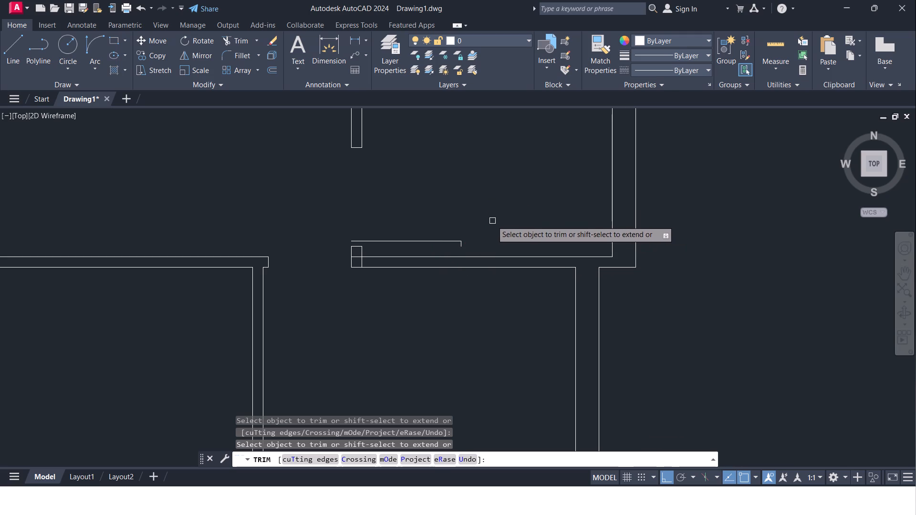
{"action": "left_click", "coordinate": [461, 244]}
{"action": "middle_click_drag", "start_coordinate": [450, 214], "coordinate": [449, 217]}
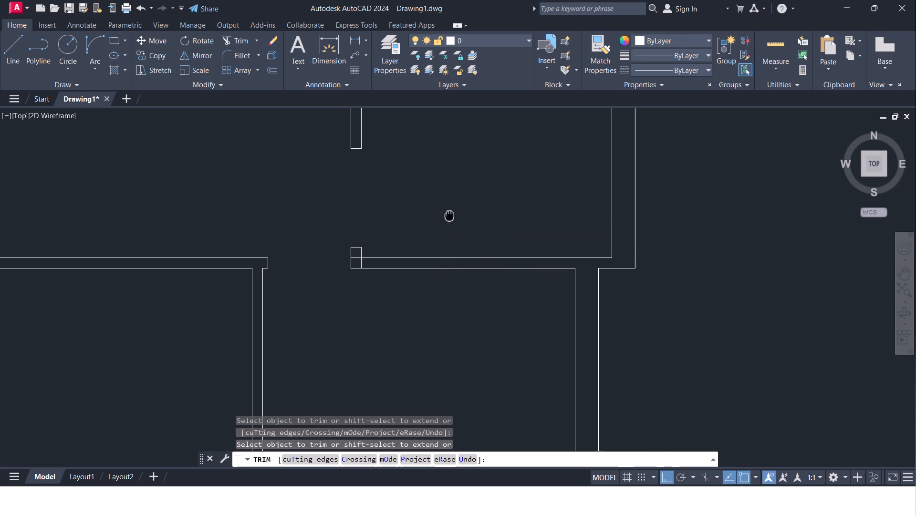
{"action": "middle_click_drag", "start_coordinate": [449, 217], "coordinate": [474, 211]}
{"action": "key", "text": "Escape"}
Extend the jamb's east and west vertical lines north to the door leaf line.
{"action": "type", "text": "EX"}
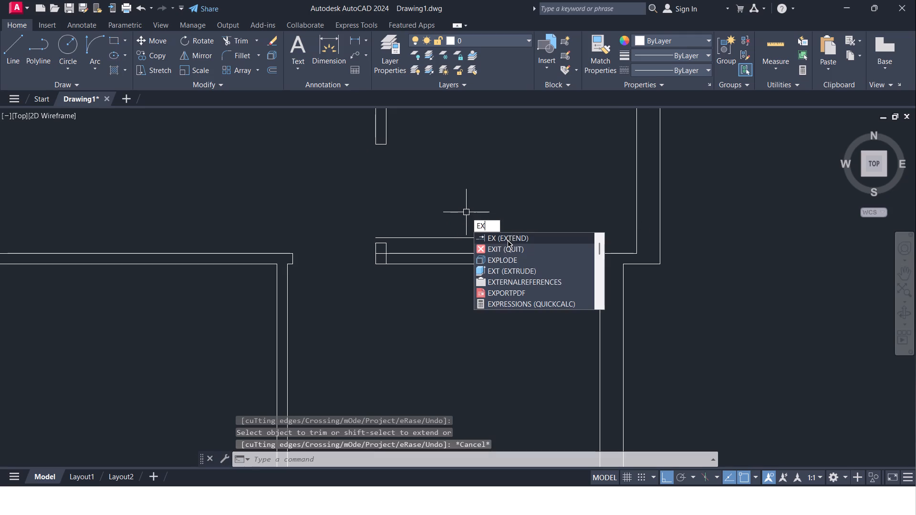
{"action": "left_click", "coordinate": [508, 241]}
{"action": "scroll", "coordinate": [411, 265], "scroll_direction": "up", "scroll_amount": 2}
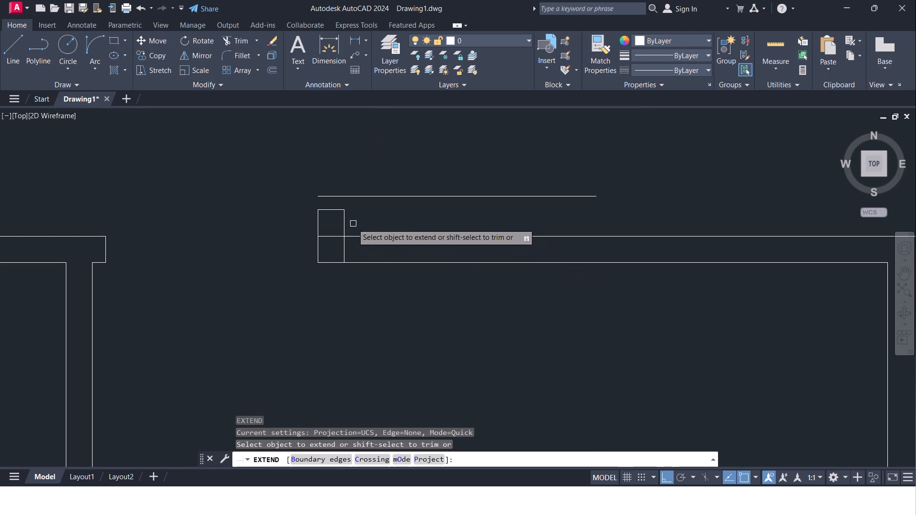
{"action": "left_click", "coordinate": [341, 224]}
{"action": "left_click", "coordinate": [317, 224]}
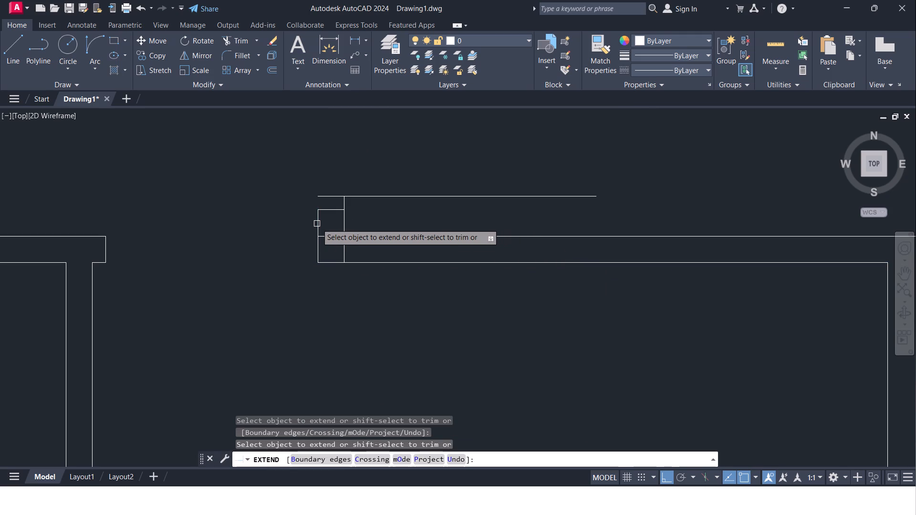
{"action": "left_click", "coordinate": [318, 220]}
{"action": "key", "text": "Escape"}
Trim the two horizontal lines inside the jamb and the jamb's east line within the wall thickness.
{"action": "key", "text": "t"}
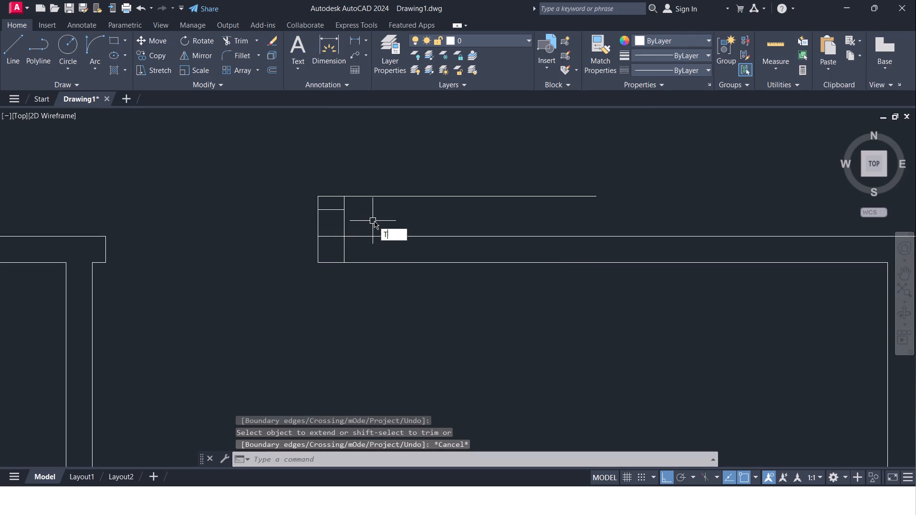
{"action": "key", "text": "r"}
{"action": "left_click", "coordinate": [417, 244]}
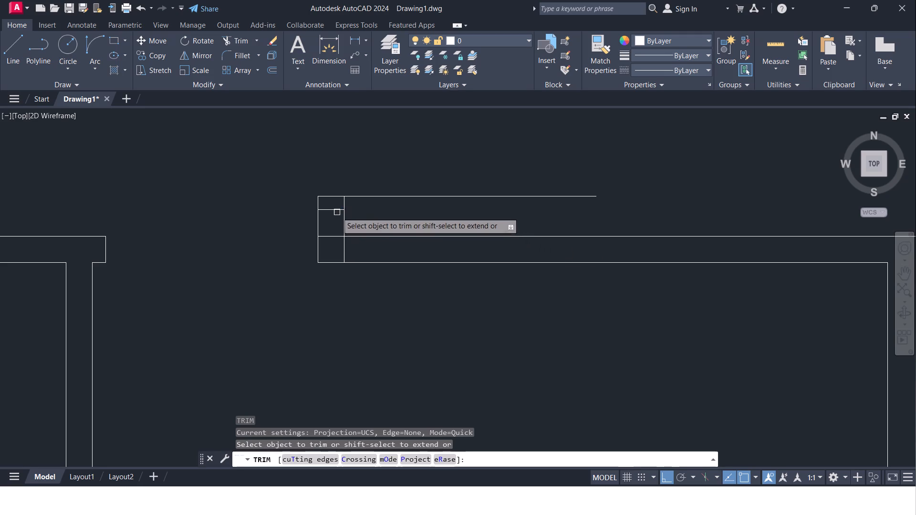
{"action": "left_click", "coordinate": [336, 211]}
{"action": "left_click", "coordinate": [337, 235]}
{"action": "left_click", "coordinate": [346, 251]}
{"action": "middle_click_drag", "start_coordinate": [359, 215], "coordinate": [363, 257]}
{"action": "scroll", "coordinate": [363, 257], "scroll_direction": "down", "scroll_amount": 2}
{"action": "middle_click_drag", "start_coordinate": [373, 195], "coordinate": [362, 230]}
{"action": "key", "text": "Escape"}
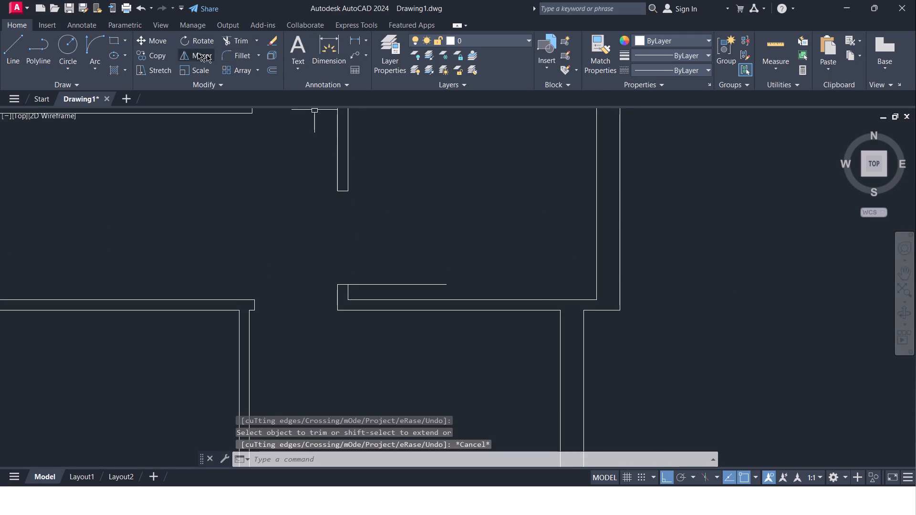
Draw the door swing with a Start, End, Direction arc from the wall stub's southeast corner to the door leaf's east end, tangent eastward.
{"action": "left_click", "coordinate": [100, 72]}
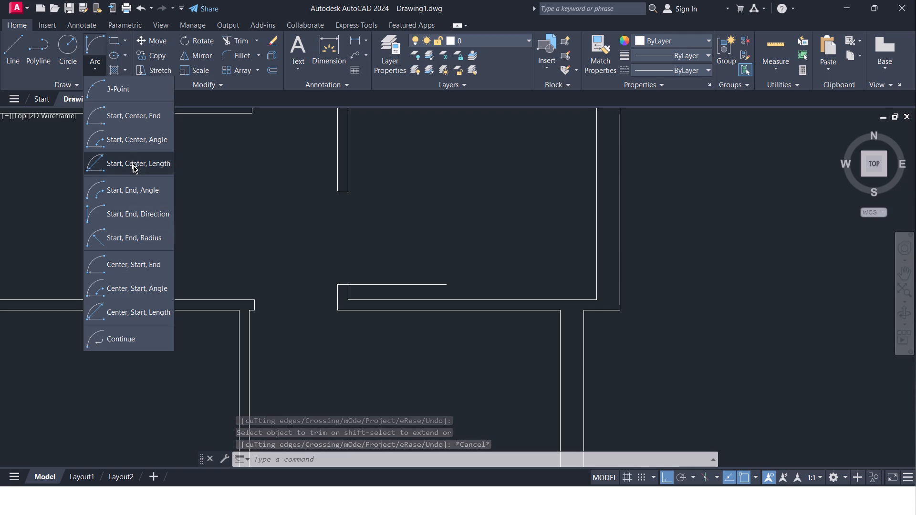
{"action": "left_click", "coordinate": [135, 218]}
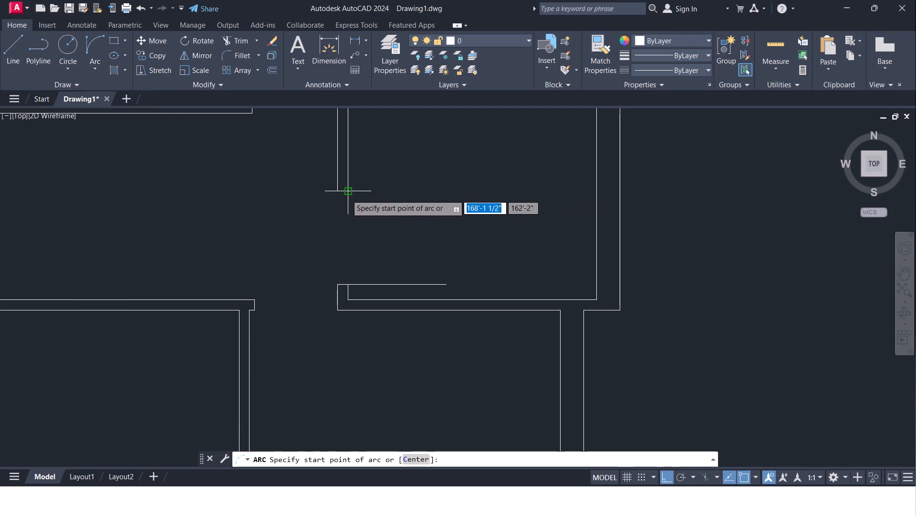
{"action": "left_click", "coordinate": [346, 195]}
{"action": "left_click", "coordinate": [445, 286]}
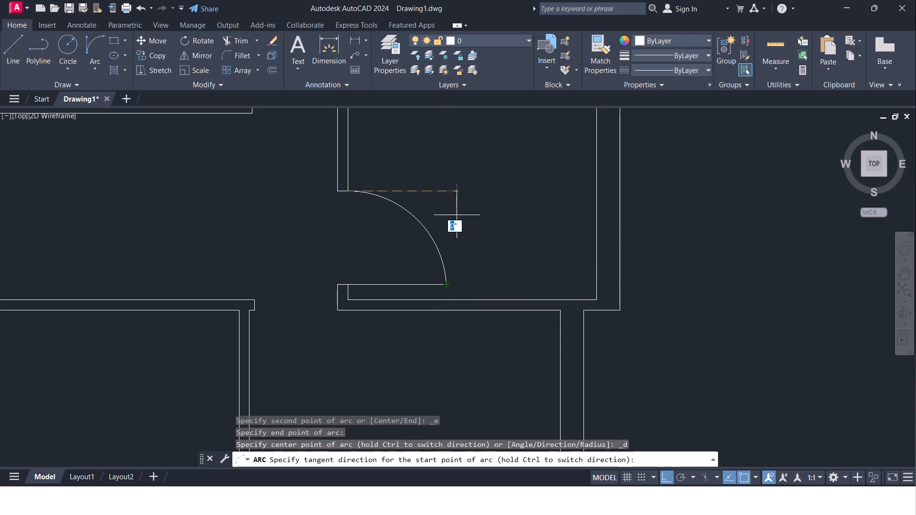
{"action": "left_click", "coordinate": [457, 211]}
Extend the southern wall's two horizontal lines west across the opening to the end of the western wall.
{"action": "scroll", "coordinate": [457, 211], "scroll_direction": "down", "scroll_amount": 1}
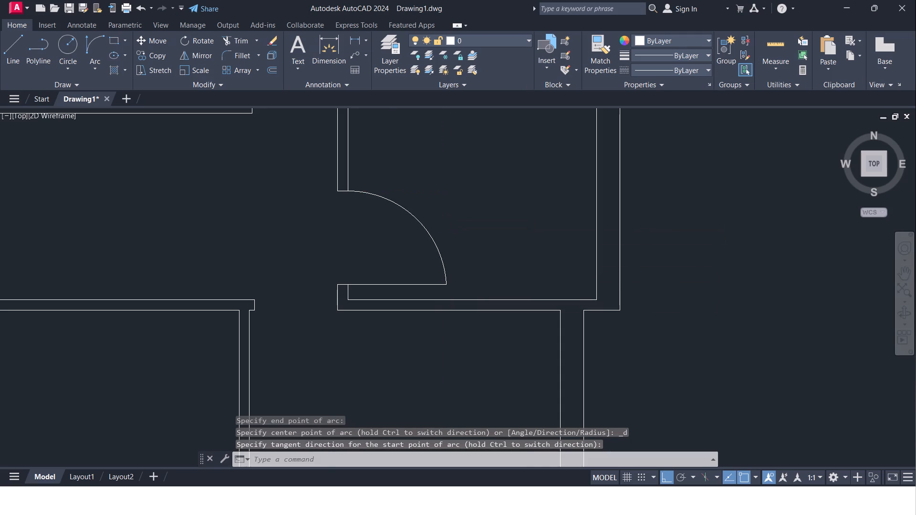
{"action": "scroll", "coordinate": [457, 211], "scroll_direction": "down", "scroll_amount": 1}
{"action": "middle_click_drag", "start_coordinate": [415, 251], "coordinate": [441, 231]}
{"action": "scroll", "coordinate": [397, 246], "scroll_direction": "up", "scroll_amount": 3}
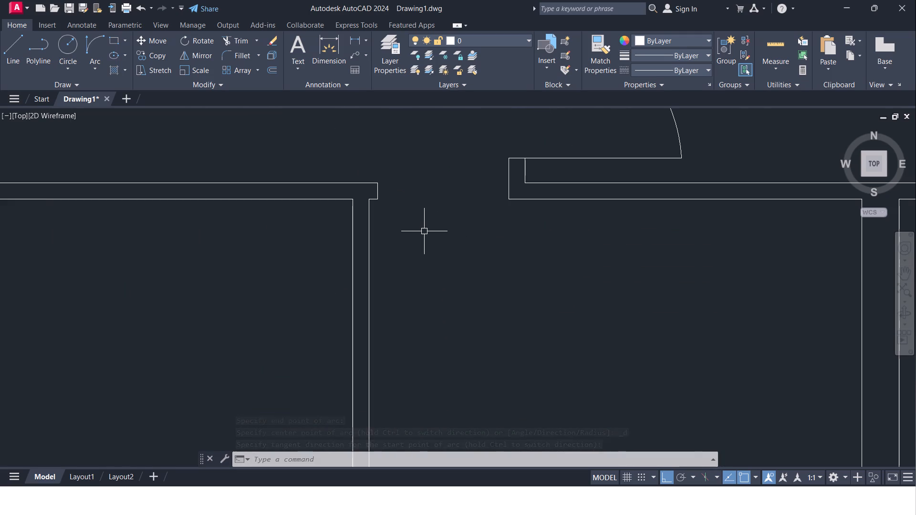
{"action": "middle_click_drag", "start_coordinate": [424, 231], "coordinate": [411, 237]}
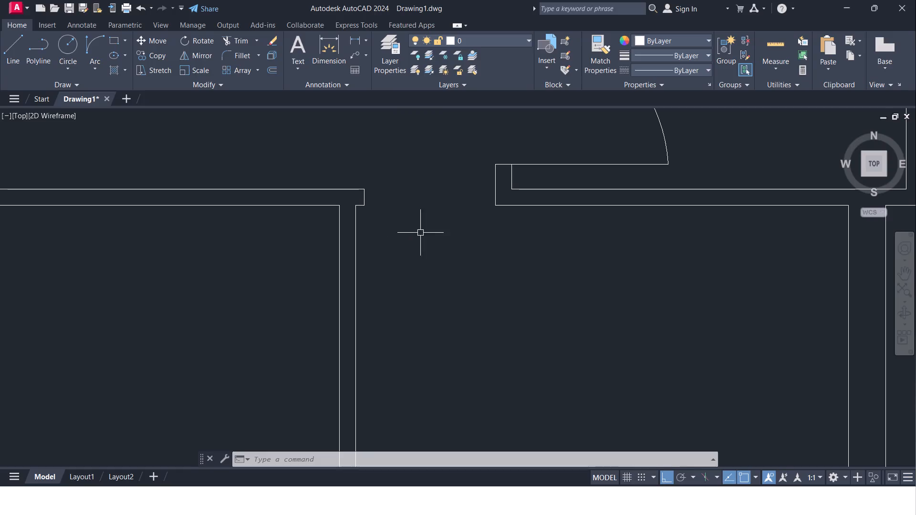
{"action": "key", "text": "Escape"}
{"action": "type", "text": "EX"}
{"action": "left_click", "coordinate": [480, 263]}
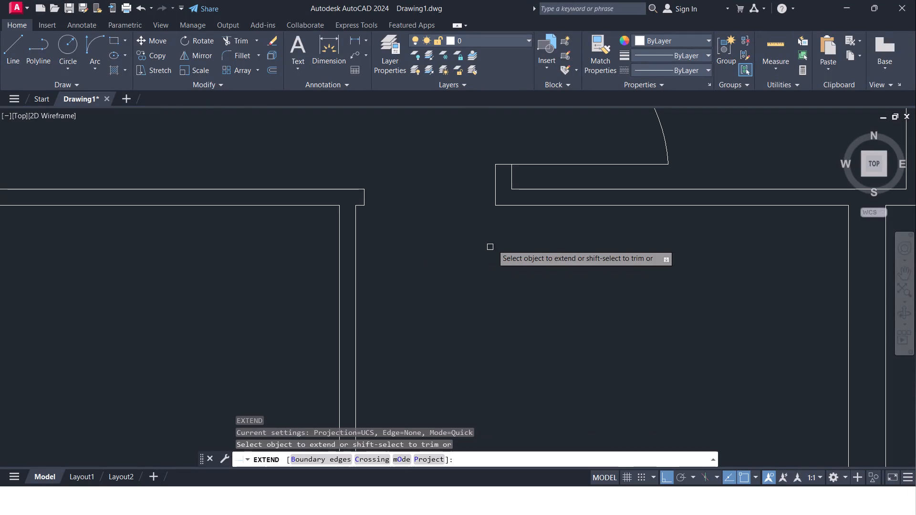
{"action": "left_click", "coordinate": [530, 187]}
{"action": "left_click", "coordinate": [526, 190]}
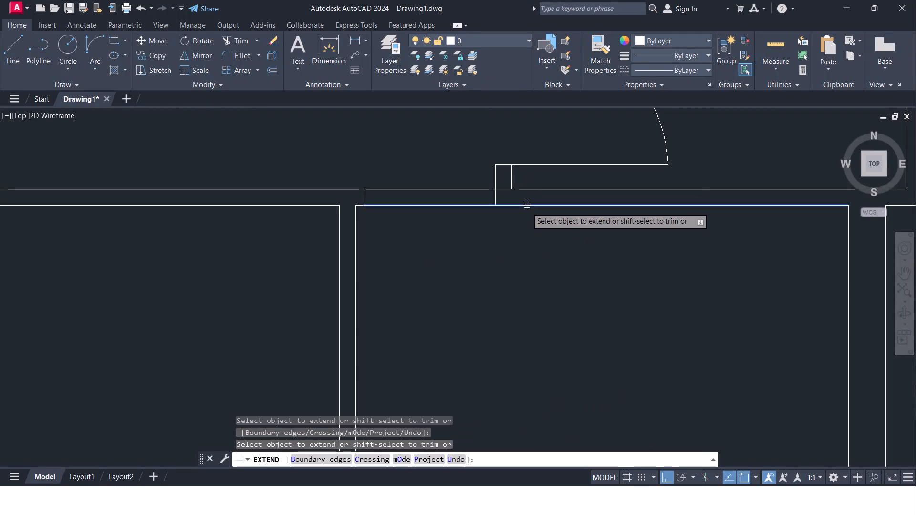
{"action": "left_click", "coordinate": [527, 207]}
{"action": "key", "text": "Escape"}
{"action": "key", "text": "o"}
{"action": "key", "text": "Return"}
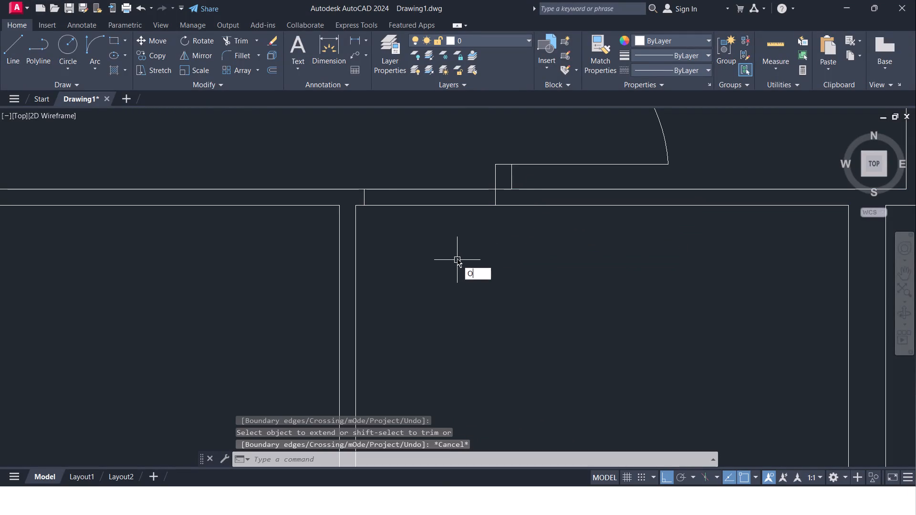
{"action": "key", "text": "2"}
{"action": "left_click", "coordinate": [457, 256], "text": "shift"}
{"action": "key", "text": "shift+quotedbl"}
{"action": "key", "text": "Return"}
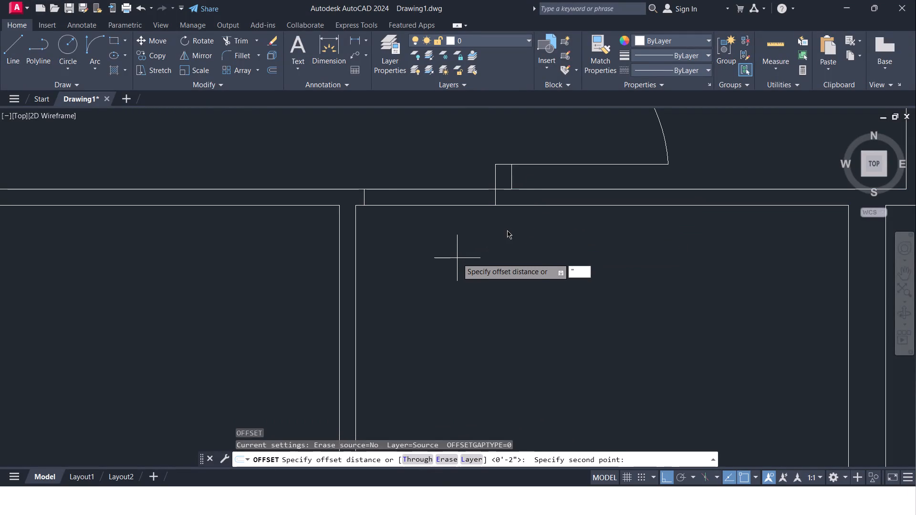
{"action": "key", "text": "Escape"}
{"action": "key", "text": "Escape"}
Offset the short vertical line at the opening's east end 2" to the west.
{"action": "key", "text": "o"}
{"action": "key", "text": "Return"}
{"action": "key", "text": "2"}
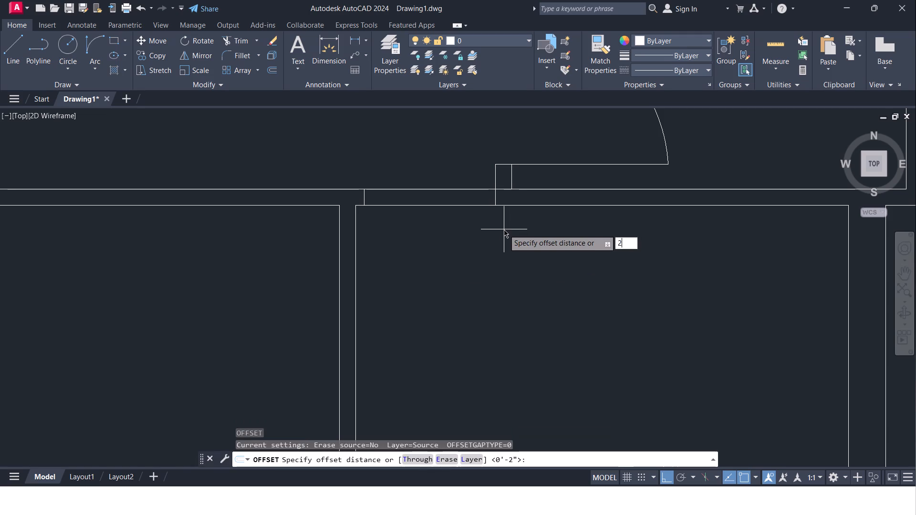
{"action": "key", "text": "shift+quotedbl"}
{"action": "key", "text": "Return"}
{"action": "left_click", "coordinate": [493, 197]}
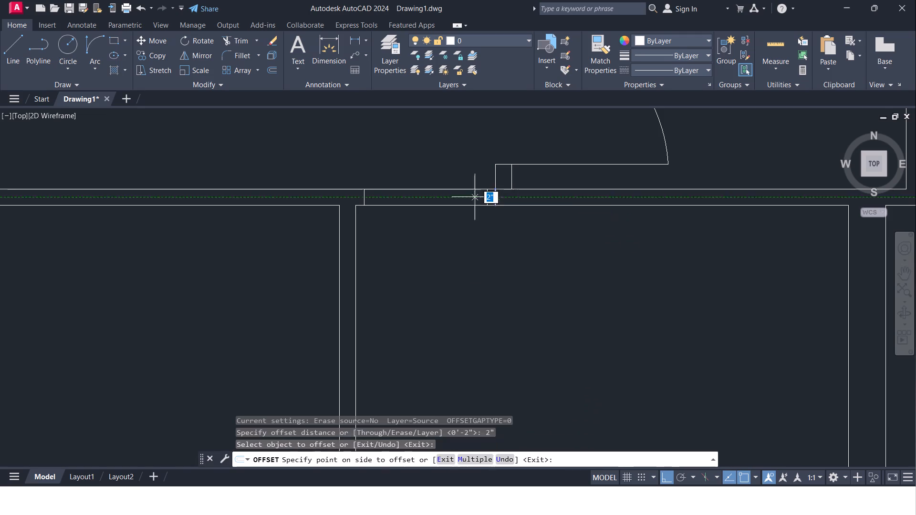
{"action": "left_click", "coordinate": [466, 196]}
{"action": "key", "text": "Escape"}
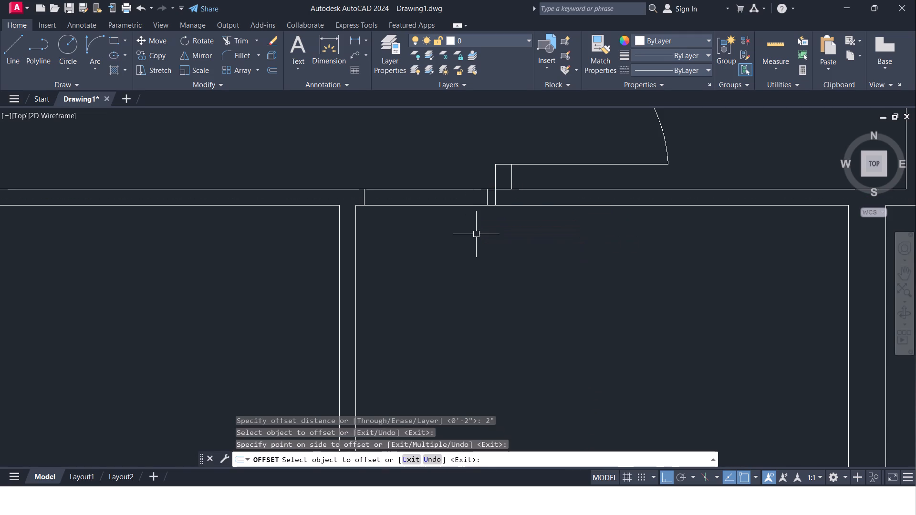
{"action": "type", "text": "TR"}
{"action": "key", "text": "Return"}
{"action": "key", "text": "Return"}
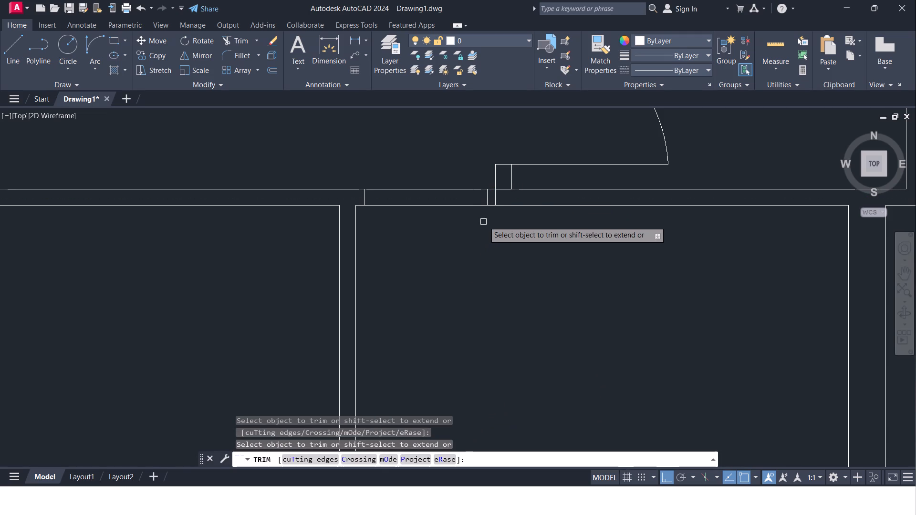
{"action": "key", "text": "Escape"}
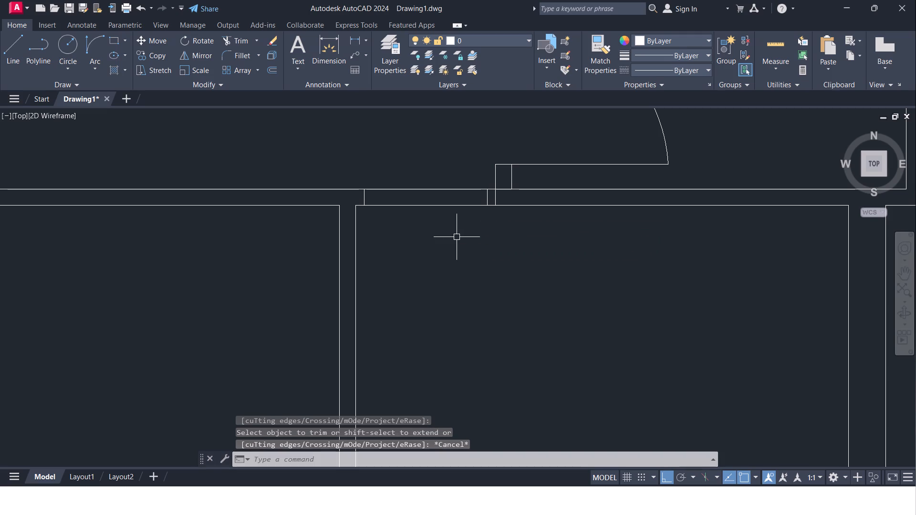
Offset the north line of the horizontal wall across the opening 3'6" to the south.
{"action": "key", "text": "o"}
{"action": "key", "text": "Return"}
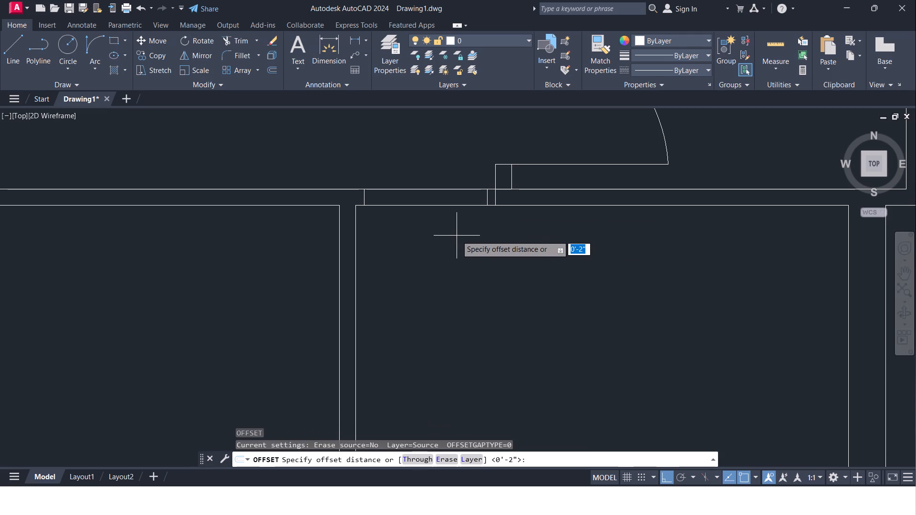
{"action": "key", "text": "3"}
{"action": "key", "text": "apostrophe"}
{"action": "key", "text": "6"}
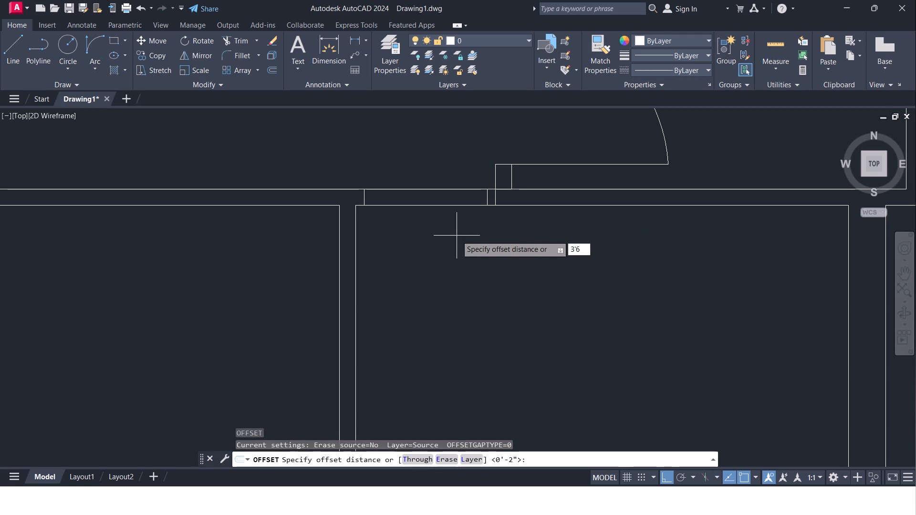
{"action": "key", "text": "shift+quotedbl"}
{"action": "key", "text": "Return"}
{"action": "left_click", "coordinate": [439, 190]}
{"action": "left_click", "coordinate": [450, 281]}
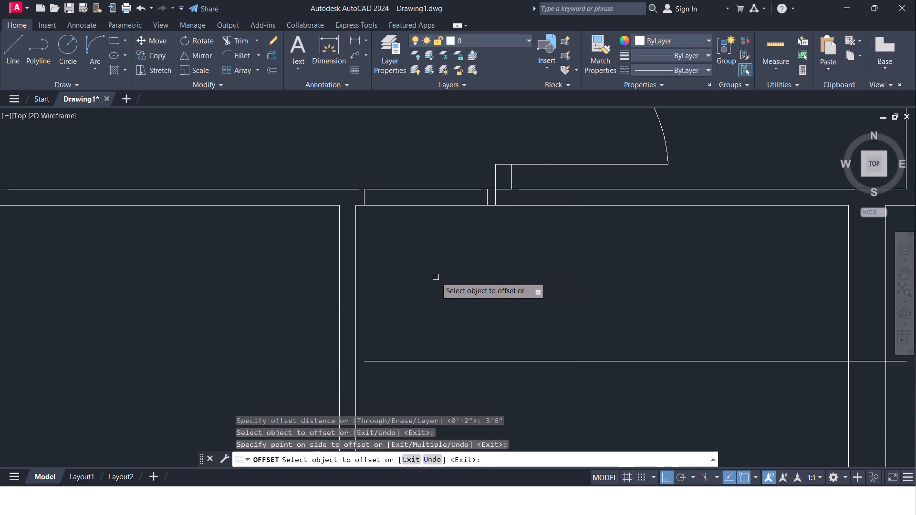
{"action": "middle_click_drag", "start_coordinate": [436, 277], "coordinate": [443, 270]}
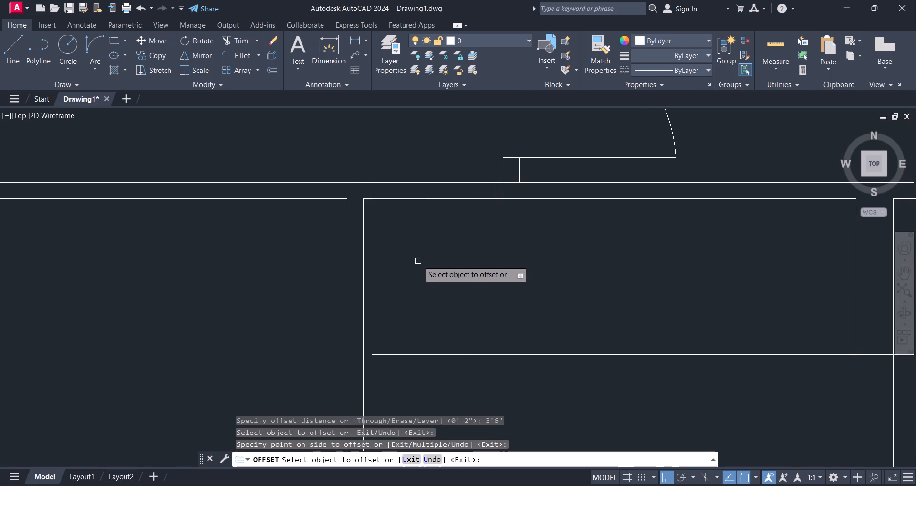
{"action": "key", "text": "Return"}
Offset the east line of the vertical wall south of the opening 2" to the east.
{"action": "key", "text": "Return"}
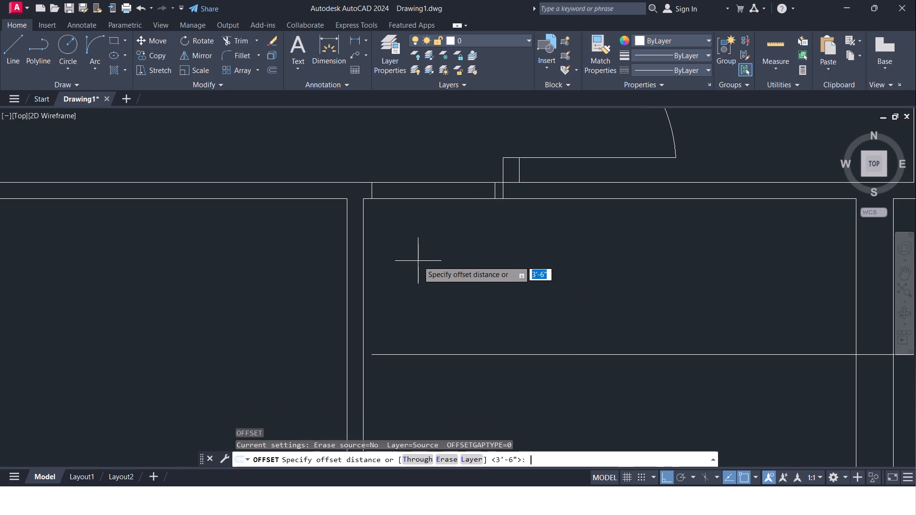
{"action": "key", "text": "2"}
{"action": "key", "text": "shift+quotedbl"}
{"action": "key", "text": "Return"}
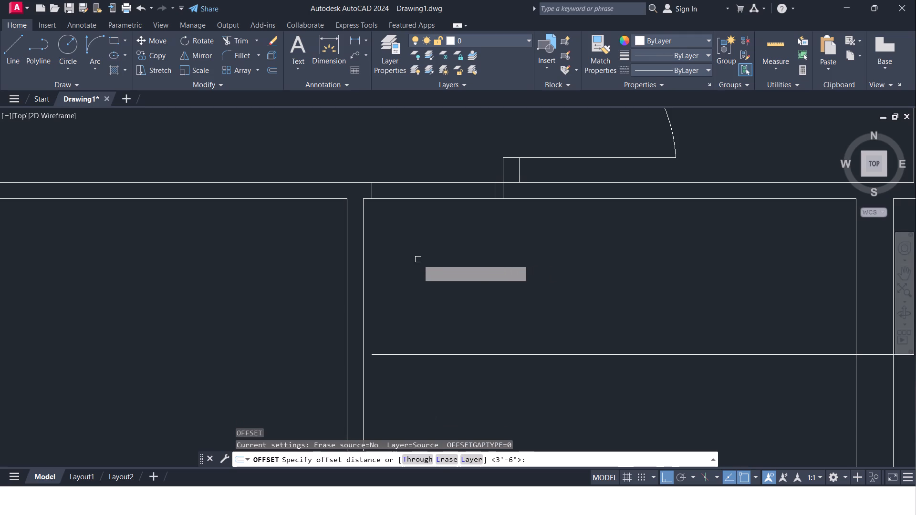
{"action": "left_click", "coordinate": [363, 278]}
{"action": "left_click", "coordinate": [402, 278]}
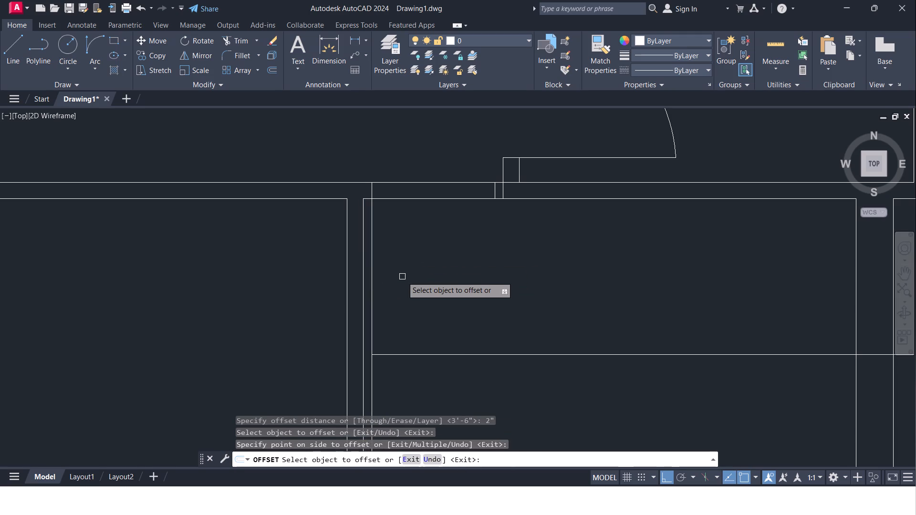
Trim the door leaf line below the 3'6" offset line, the wall lines across the opening, and the offset line itself.
{"action": "key", "text": "Escape"}
{"action": "type", "text": "TR"}
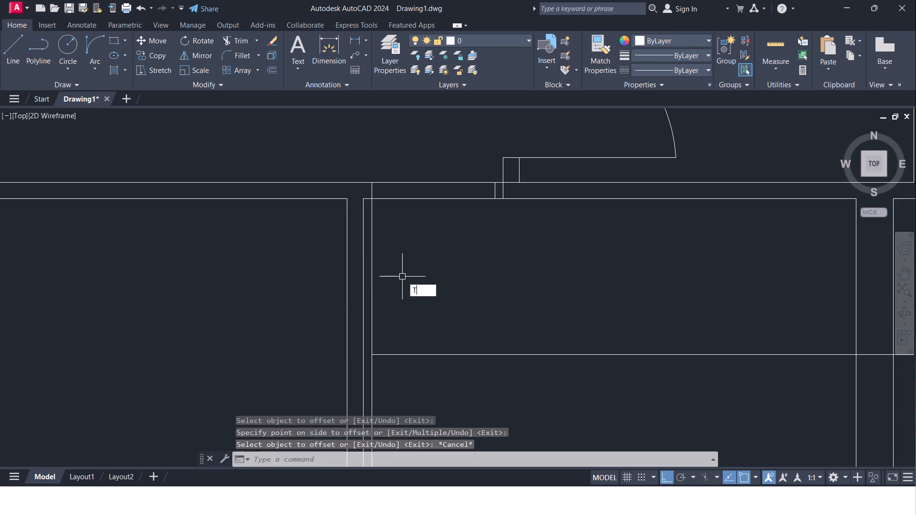
{"action": "left_click", "coordinate": [431, 300]}
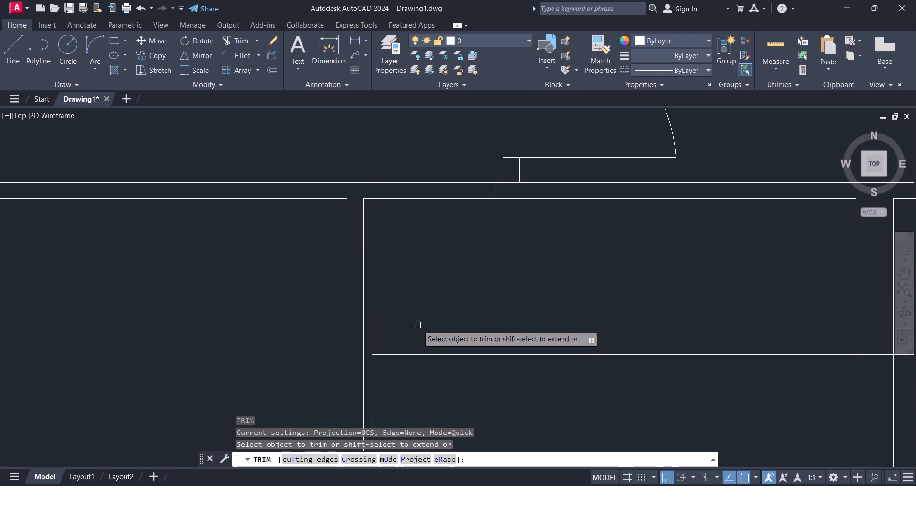
{"action": "left_click", "coordinate": [372, 377]}
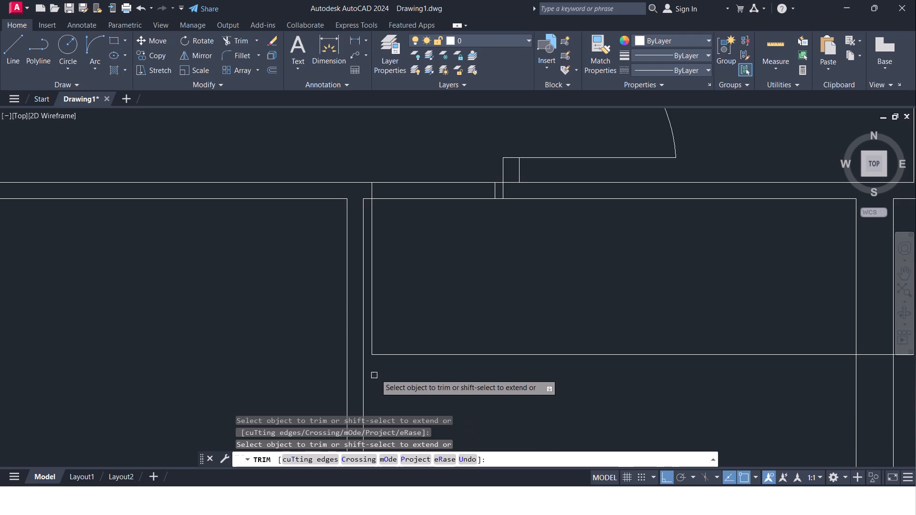
{"action": "left_click_drag", "start_coordinate": [435, 169], "coordinate": [434, 297]}
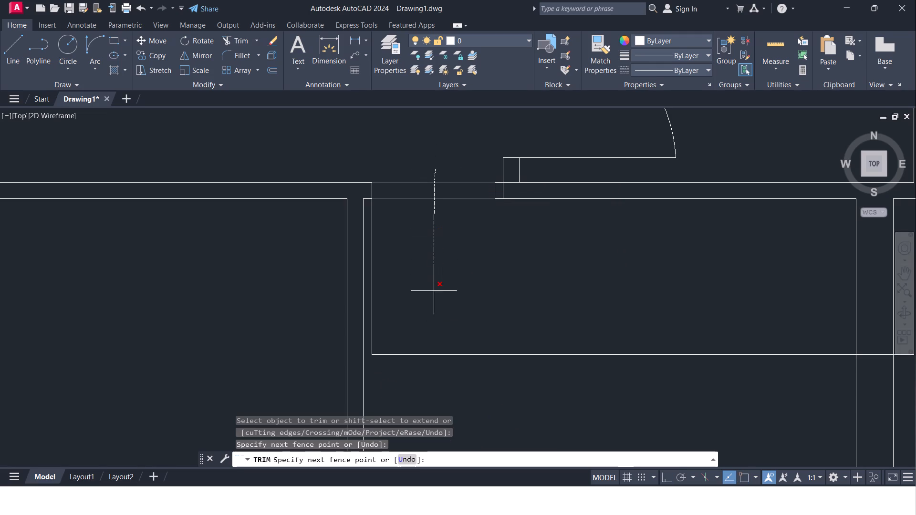
{"action": "left_click_drag", "start_coordinate": [434, 297], "coordinate": [436, 370]}
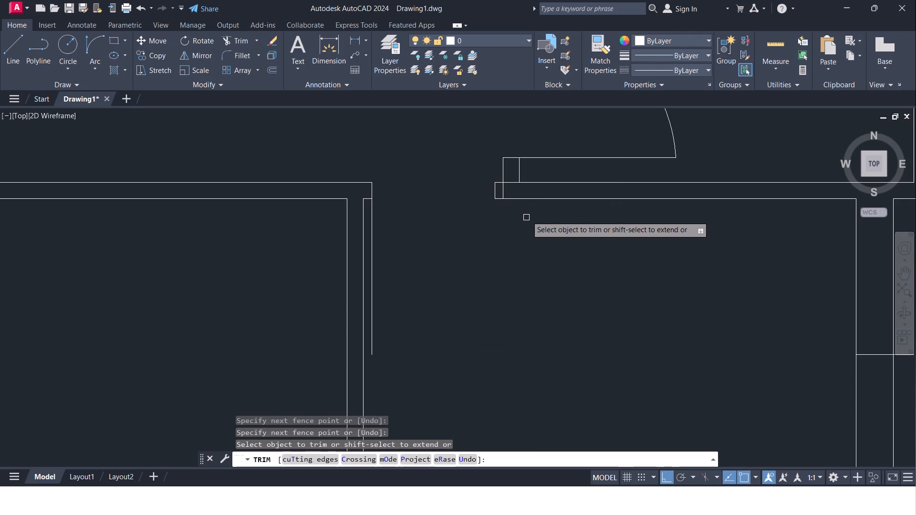
Trim the leftover vertical and horizontal wall segments at the opening's east end, where it meets the neighbouring door's jamb.
{"action": "middle_click_drag", "start_coordinate": [516, 222], "coordinate": [495, 246]}
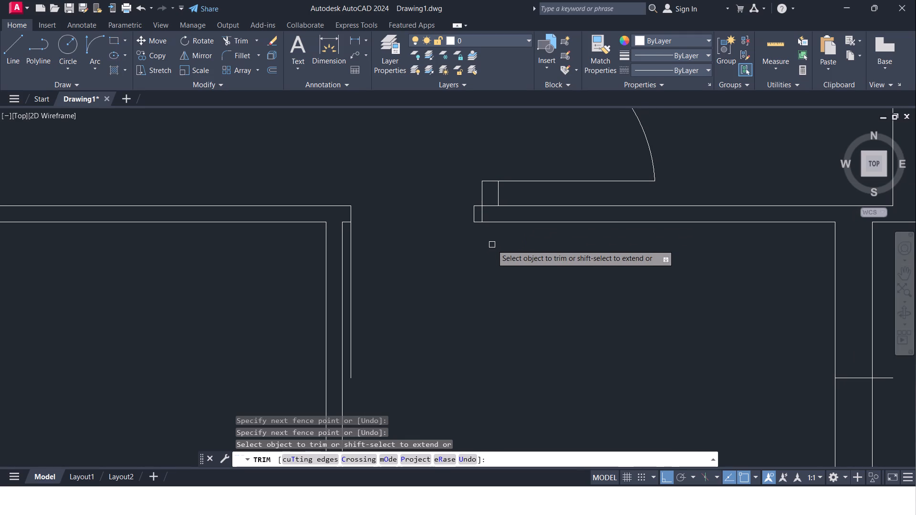
{"action": "scroll", "coordinate": [491, 243], "scroll_direction": "up", "scroll_amount": 1}
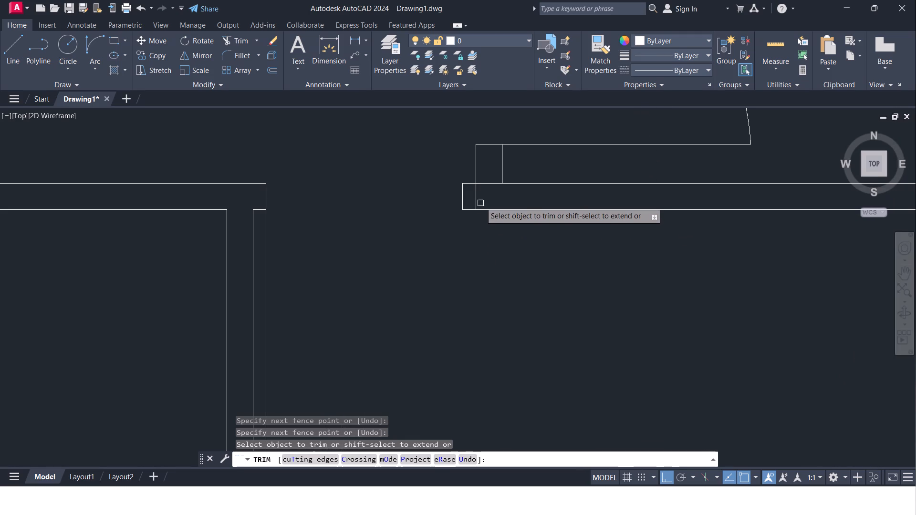
{"action": "left_click", "coordinate": [477, 194]}
{"action": "left_click", "coordinate": [475, 196]}
{"action": "scroll", "coordinate": [476, 196], "scroll_direction": "down", "scroll_amount": 1}
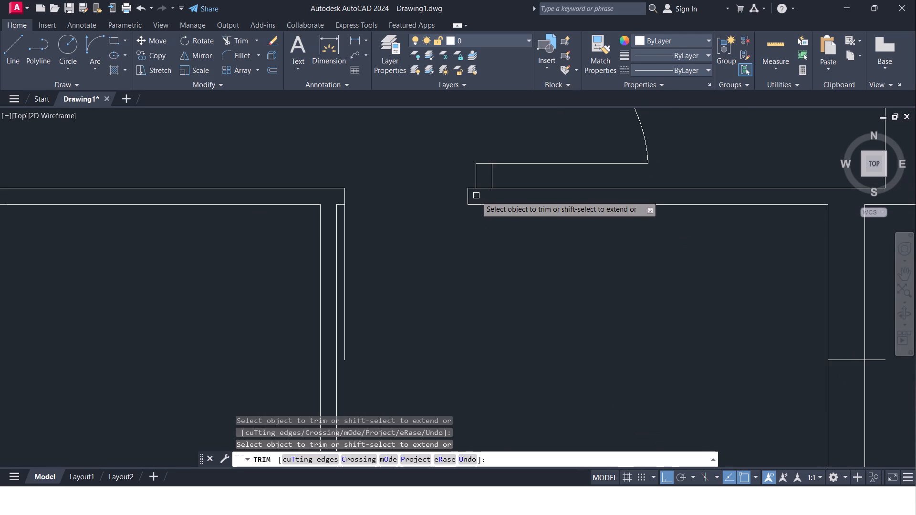
{"action": "left_click", "coordinate": [486, 188]}
{"action": "middle_click_drag", "start_coordinate": [486, 194], "coordinate": [483, 201]}
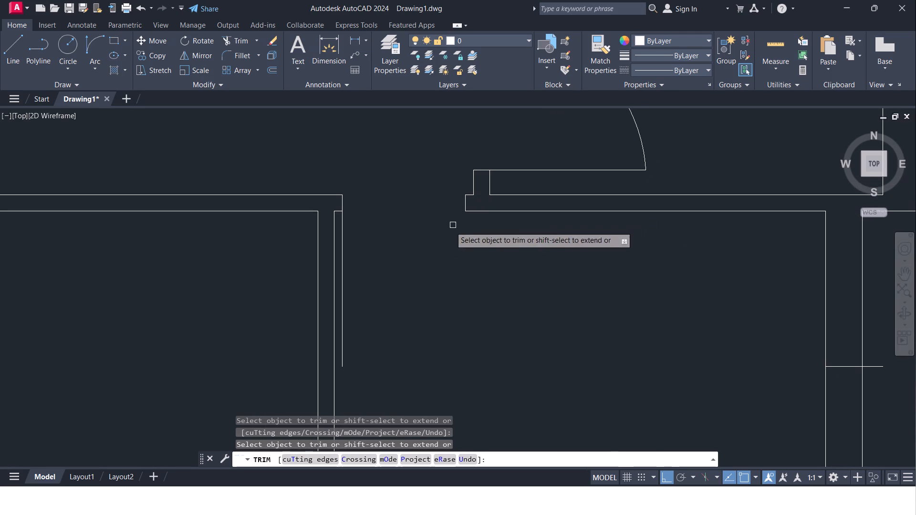
{"action": "middle_click_drag", "start_coordinate": [402, 247], "coordinate": [410, 209]}
{"action": "key", "text": "Escape"}
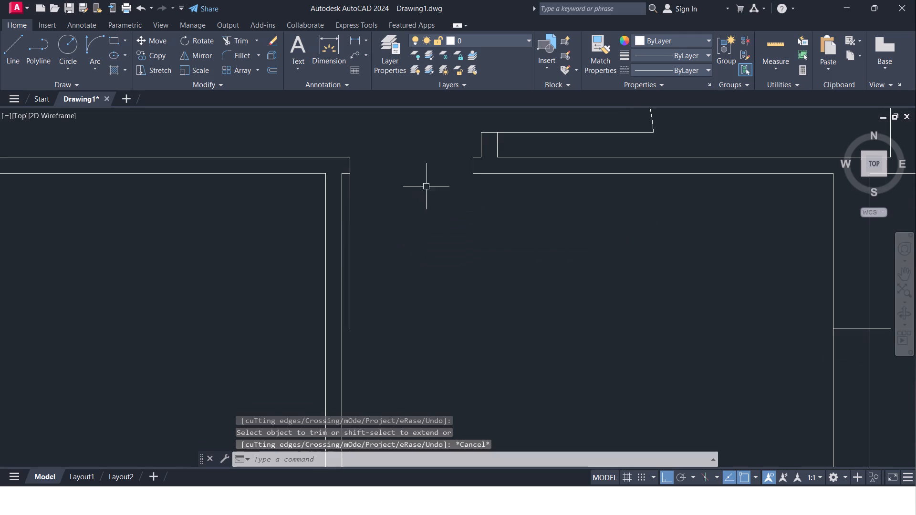
Draw the door swing as a Start, End, Direction arc from the opening's southeast corner to the door leaf's south end.
{"action": "left_click", "coordinate": [104, 62]}
{"action": "left_click", "coordinate": [128, 208]}
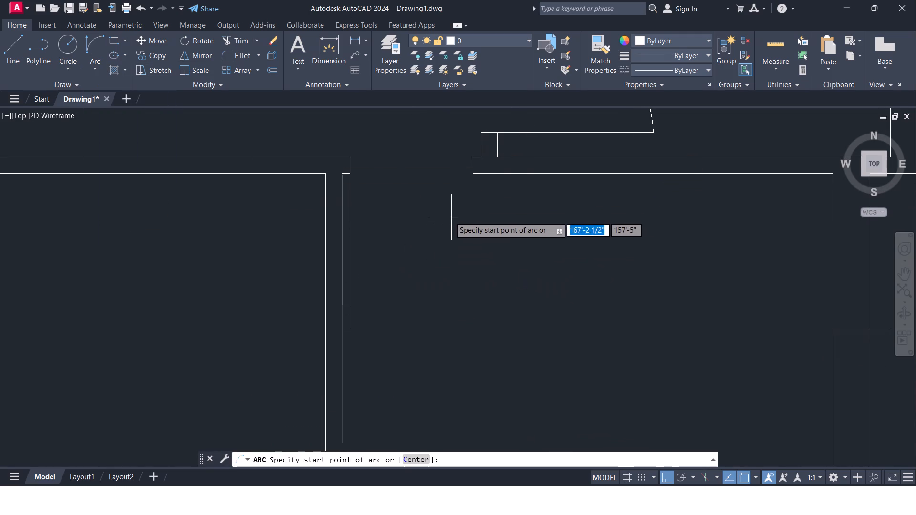
{"action": "middle_click_drag", "start_coordinate": [446, 217], "coordinate": [418, 318]}
{"action": "scroll", "coordinate": [427, 282], "scroll_direction": "down", "scroll_amount": 1}
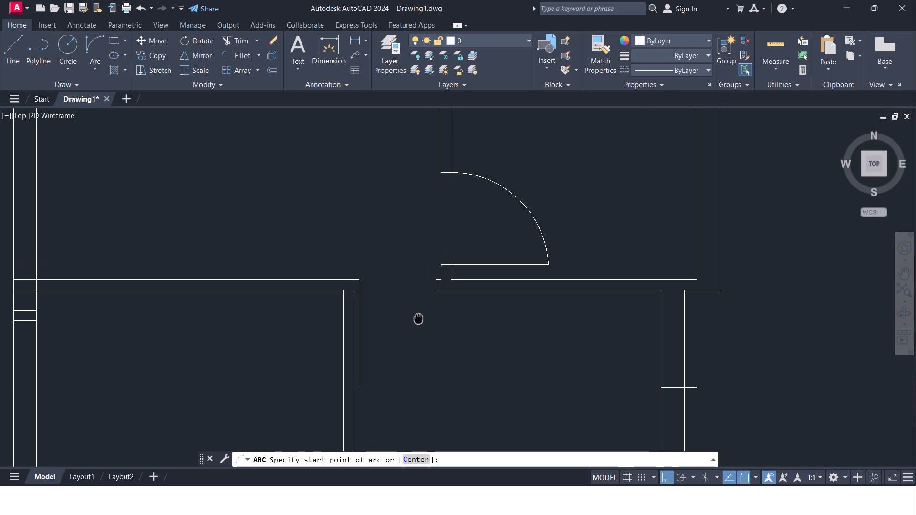
{"action": "middle_click_drag", "start_coordinate": [418, 318], "coordinate": [484, 244]}
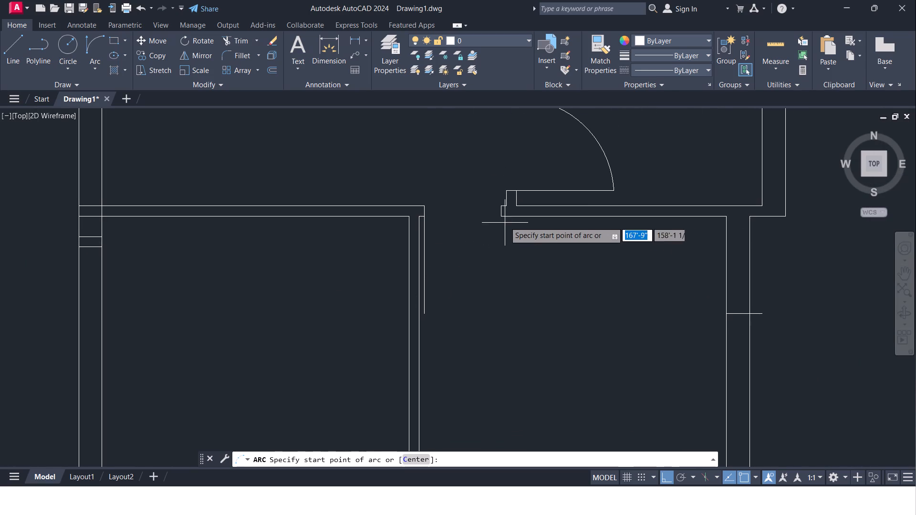
{"action": "left_click", "coordinate": [502, 218]}
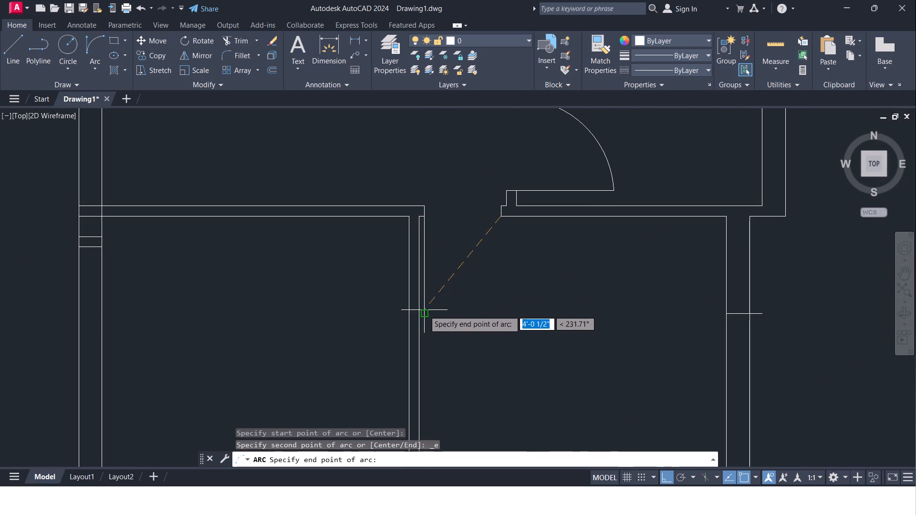
{"action": "left_click", "coordinate": [425, 311]}
{"action": "left_click", "coordinate": [458, 330]}
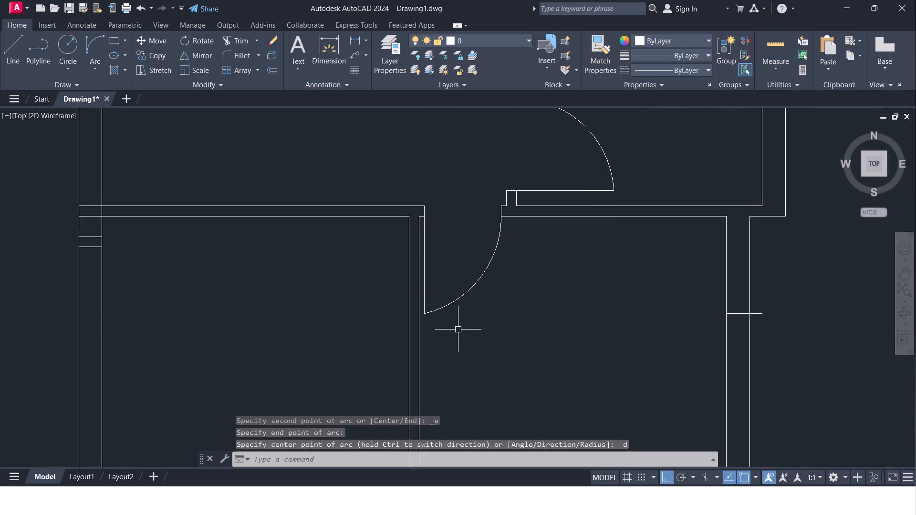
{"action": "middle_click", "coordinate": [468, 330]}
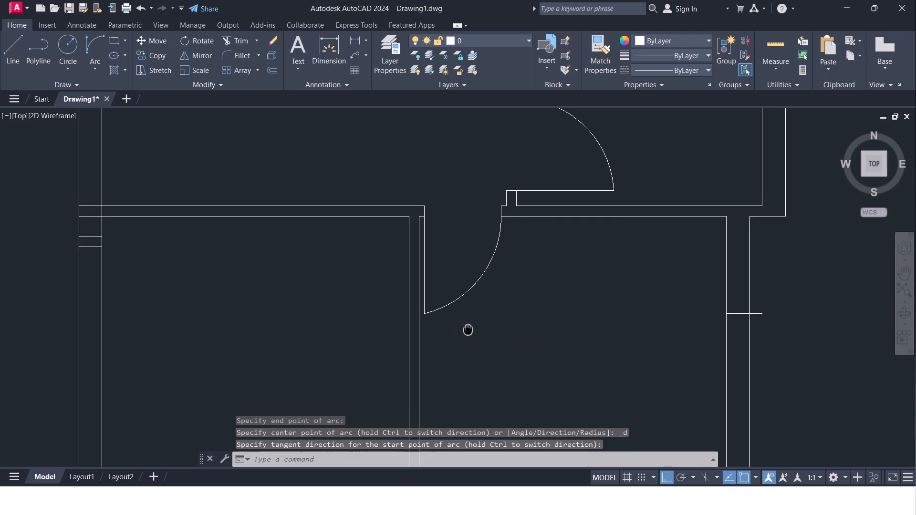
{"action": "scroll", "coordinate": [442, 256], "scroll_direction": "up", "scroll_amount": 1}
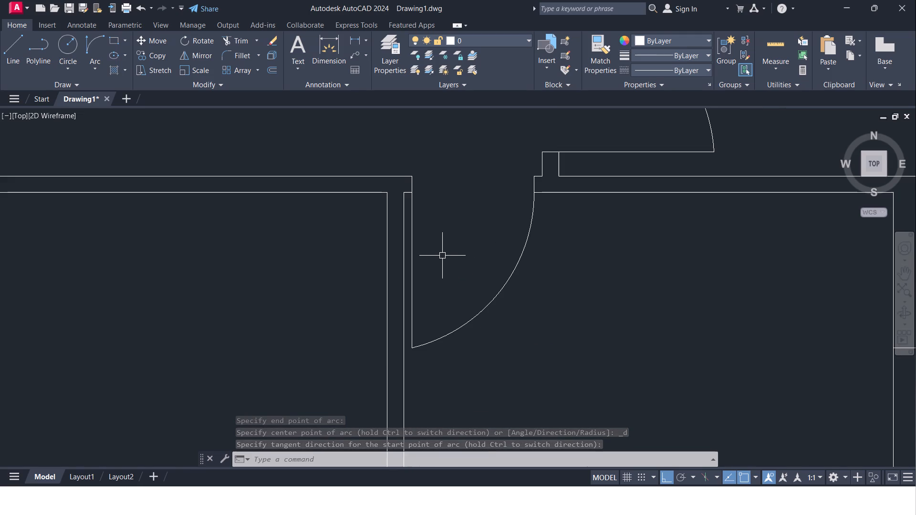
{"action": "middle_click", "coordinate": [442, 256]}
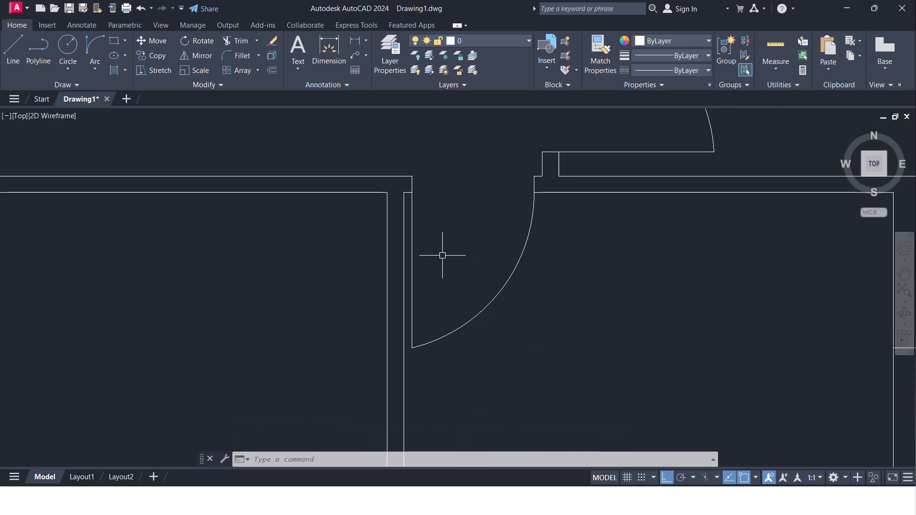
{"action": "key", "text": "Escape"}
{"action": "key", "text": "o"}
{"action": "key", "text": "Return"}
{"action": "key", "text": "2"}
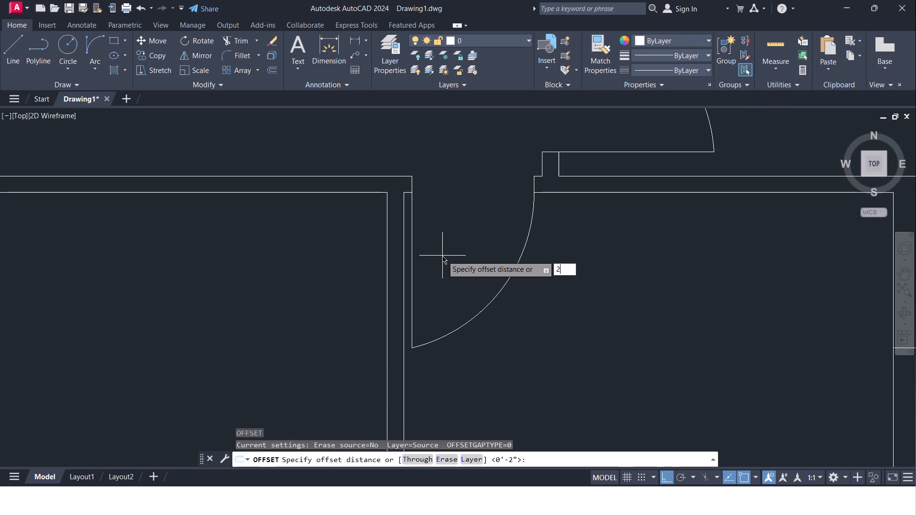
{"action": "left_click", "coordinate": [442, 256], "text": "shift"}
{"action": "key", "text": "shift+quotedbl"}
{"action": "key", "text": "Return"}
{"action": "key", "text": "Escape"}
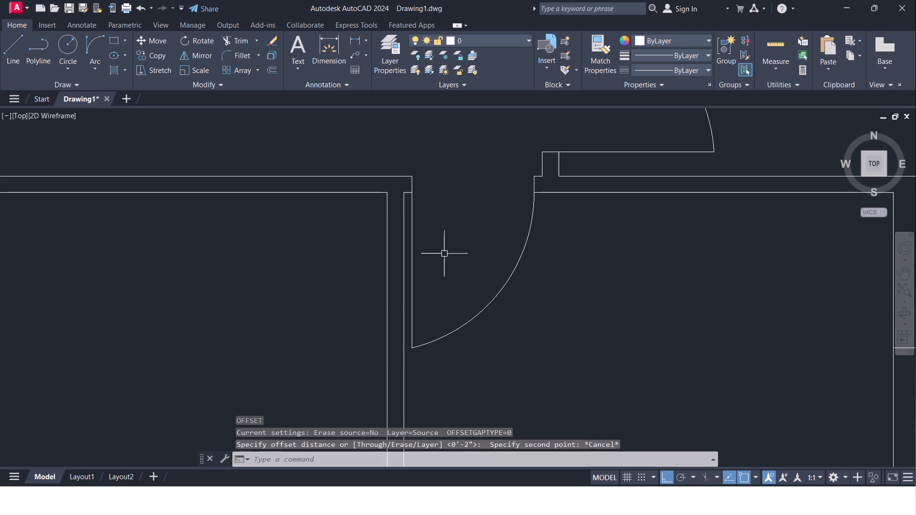
Offset the door leaf's vertical line 2" to the east.
{"action": "key", "text": "o"}
{"action": "key", "text": "Return"}
{"action": "type", "text": "2\""}
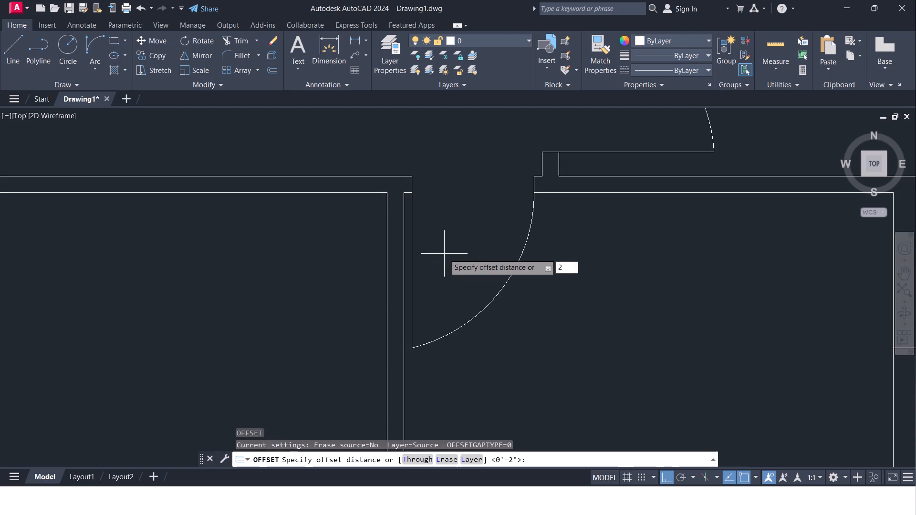
{"action": "key", "text": "Return"}
{"action": "left_click", "coordinate": [413, 260]}
{"action": "left_click", "coordinate": [423, 260]}
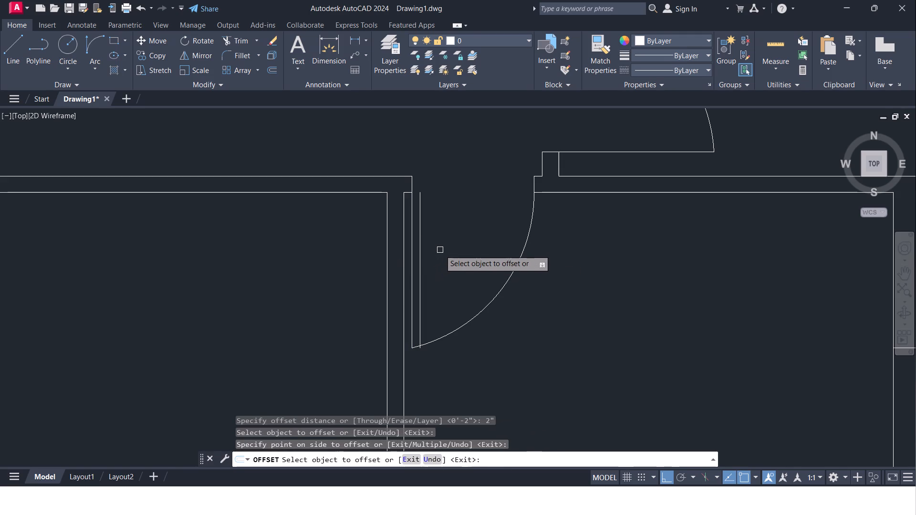
{"action": "key", "text": "Escape"}
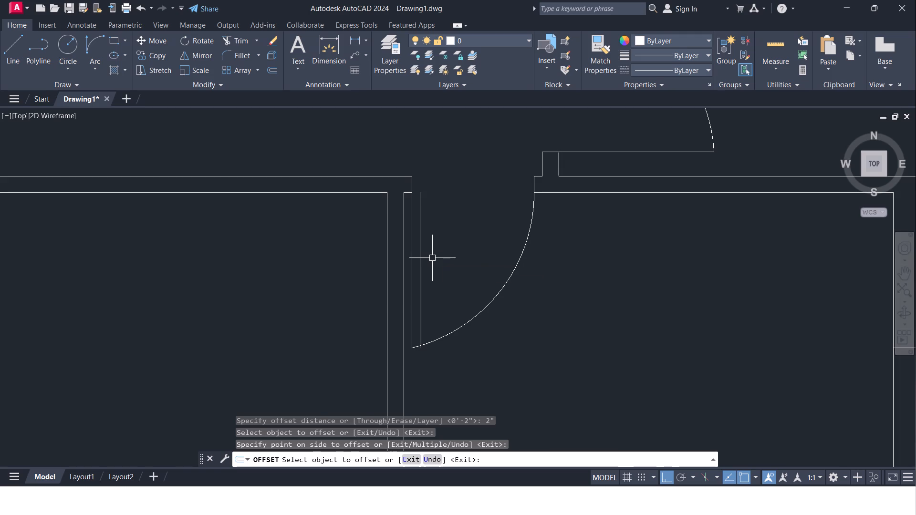
Extend the short horizontal wall line at the door's hinge side west across the vertical wall and east to the new leaf line.
{"action": "scroll", "coordinate": [430, 239], "scroll_direction": "up", "scroll_amount": 2}
{"action": "middle_click_drag", "start_coordinate": [436, 234], "coordinate": [431, 290]}
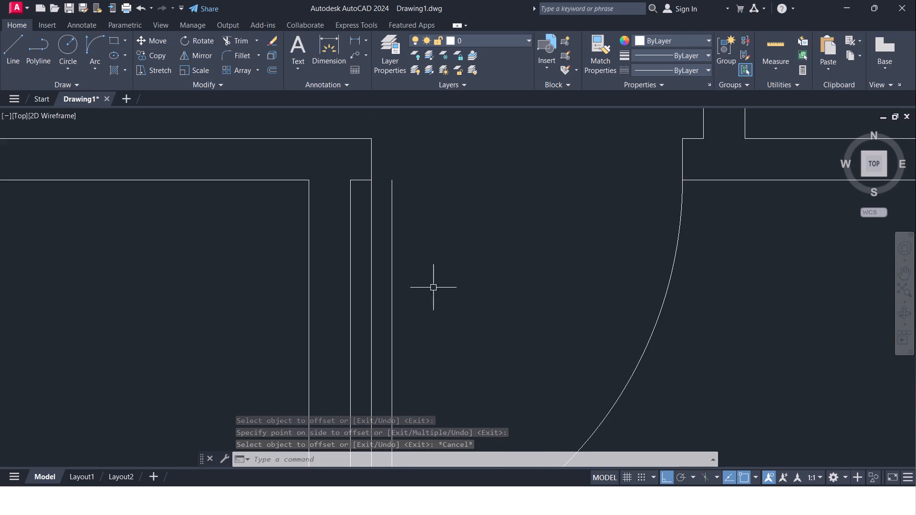
{"action": "key", "text": "Escape"}
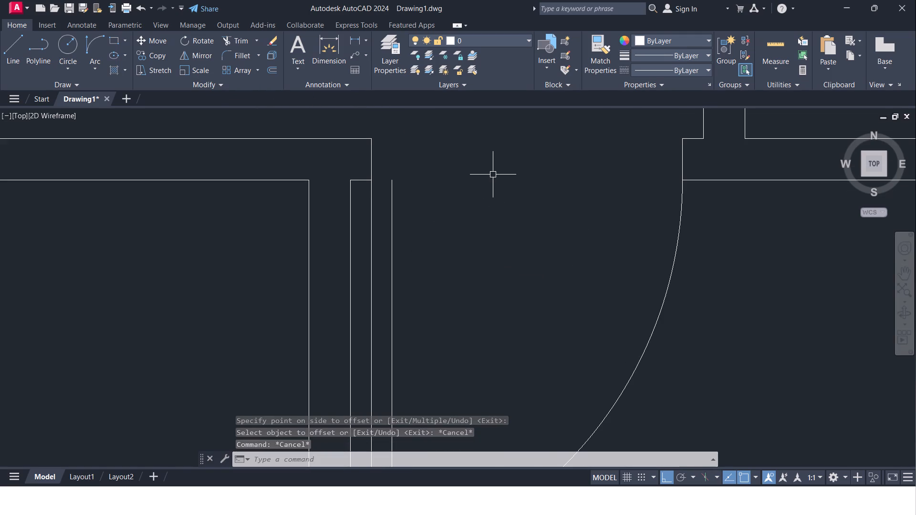
{"action": "key", "text": "e"}
{"action": "key", "text": "x"}
{"action": "left_click", "coordinate": [546, 199]}
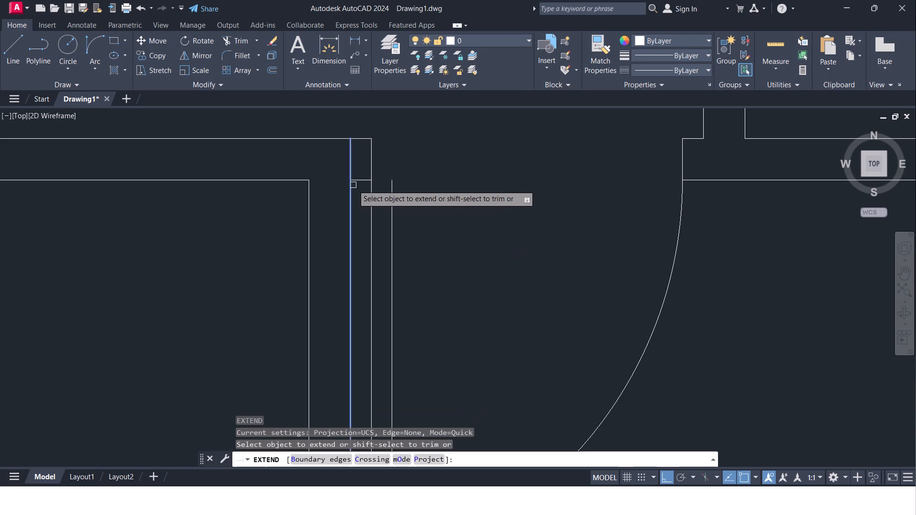
{"action": "left_click", "coordinate": [360, 179]}
{"action": "left_click", "coordinate": [364, 179]}
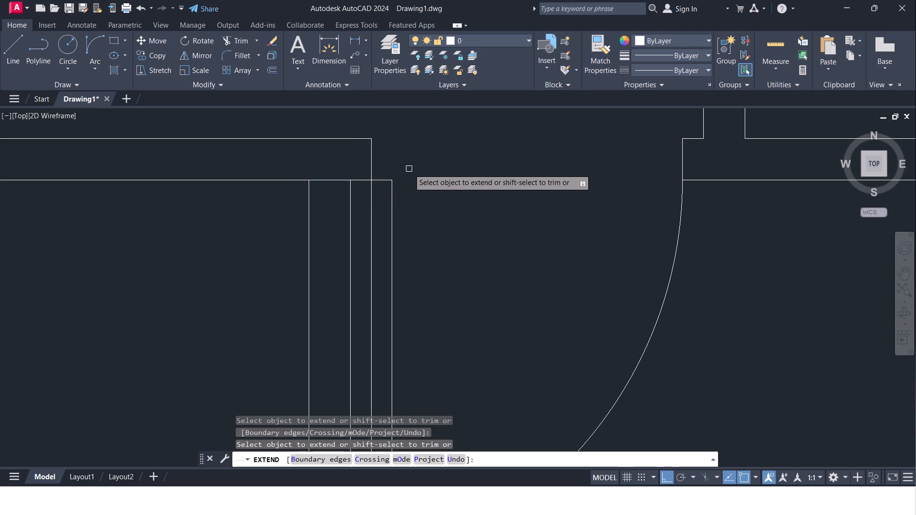
{"action": "key", "text": "Escape"}
Offset the extended short horizontal line at the door's hinge side 2" to the north.
{"action": "scroll", "coordinate": [412, 172], "scroll_direction": "down", "scroll_amount": 1}
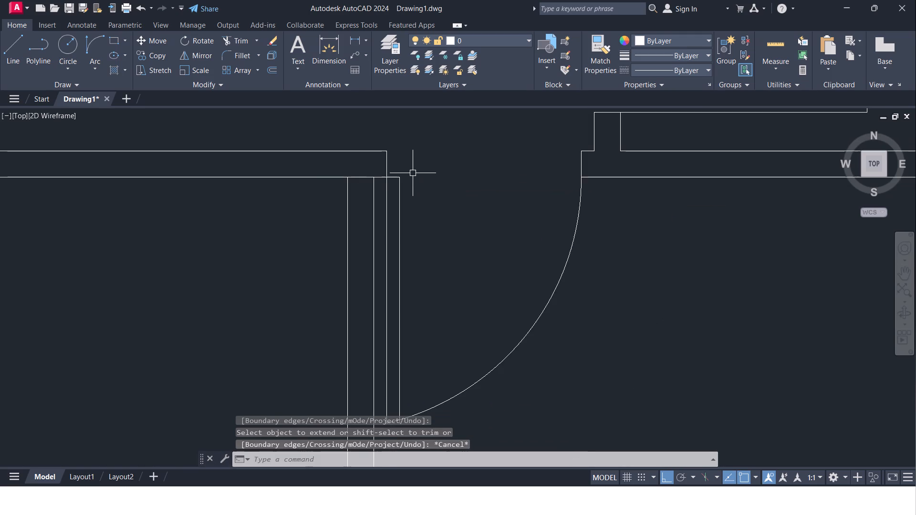
{"action": "scroll", "coordinate": [413, 173], "scroll_direction": "down", "scroll_amount": 2}
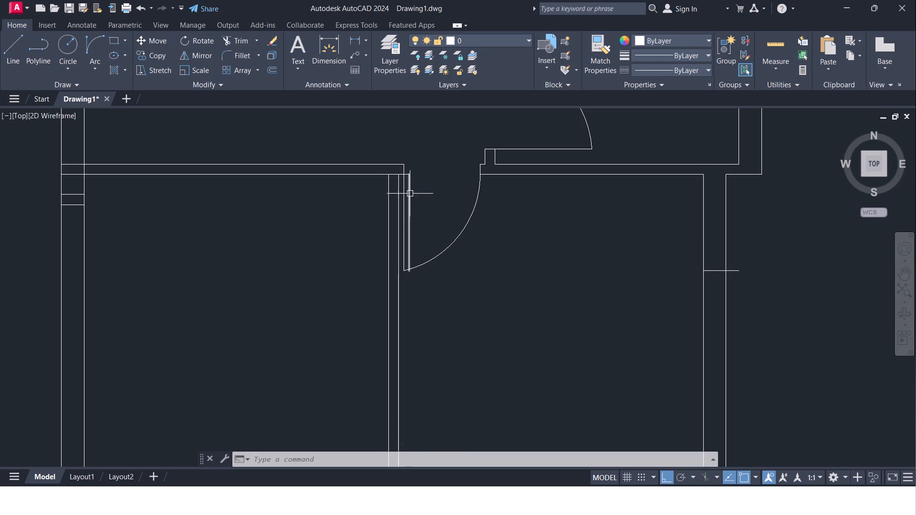
{"action": "scroll", "coordinate": [406, 188], "scroll_direction": "up", "scroll_amount": 2}
{"action": "key", "text": "Escape"}
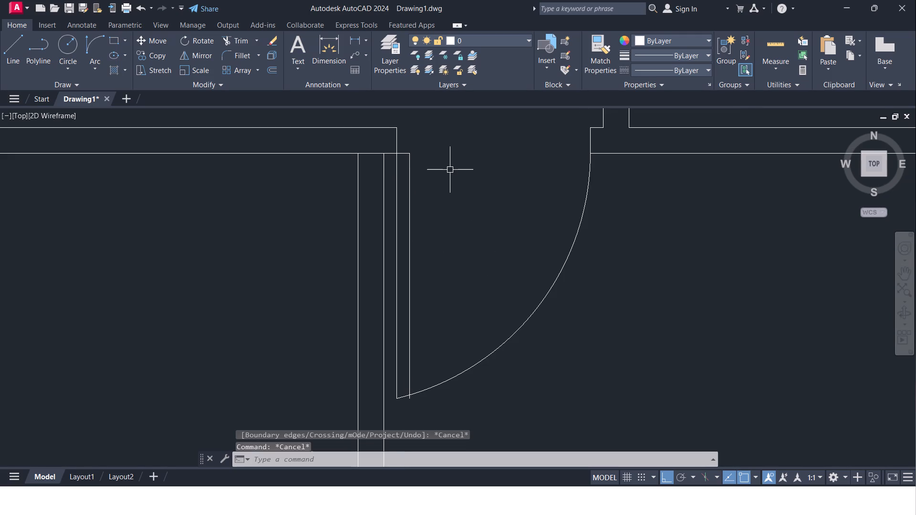
{"action": "key", "text": "o"}
{"action": "key", "text": "Return"}
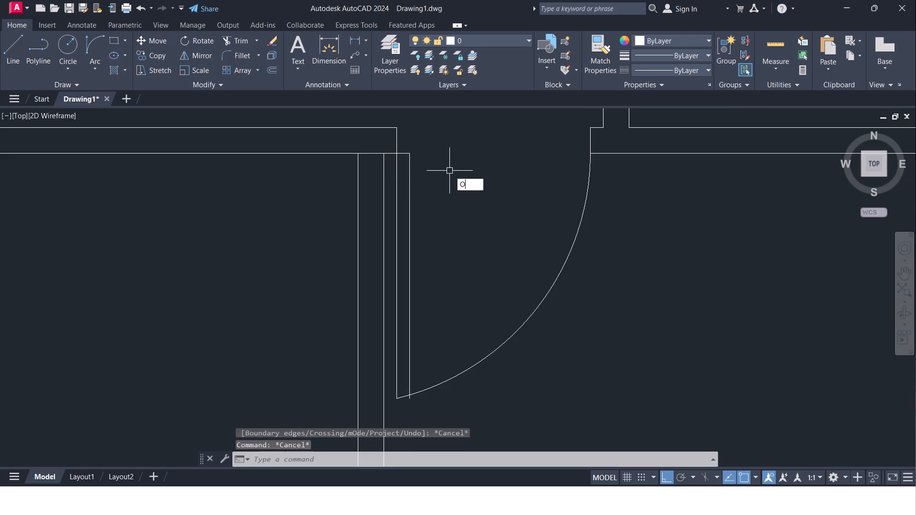
{"action": "key", "text": "2"}
{"action": "key", "text": "shift+quotedbl"}
{"action": "key", "text": "Return"}
{"action": "scroll", "coordinate": [407, 157], "scroll_direction": "up", "scroll_amount": 1}
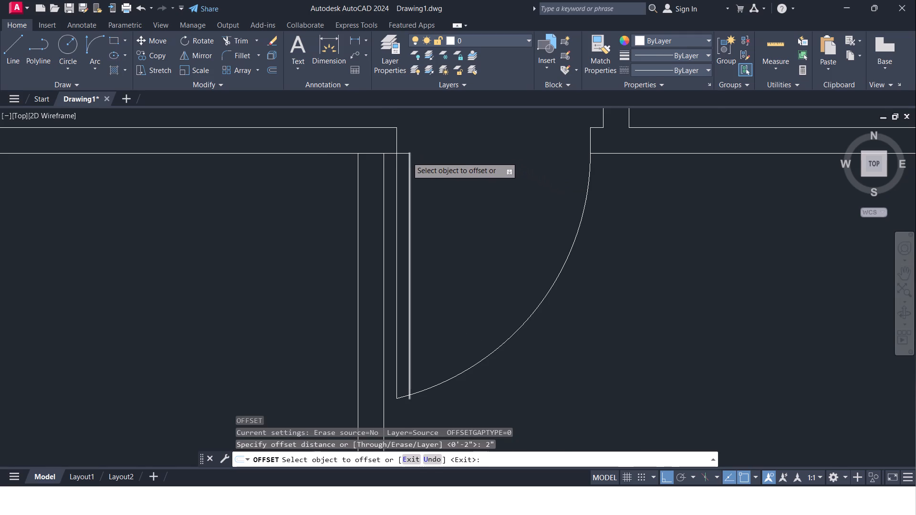
{"action": "left_click", "coordinate": [399, 153]}
{"action": "left_click", "coordinate": [398, 142]}
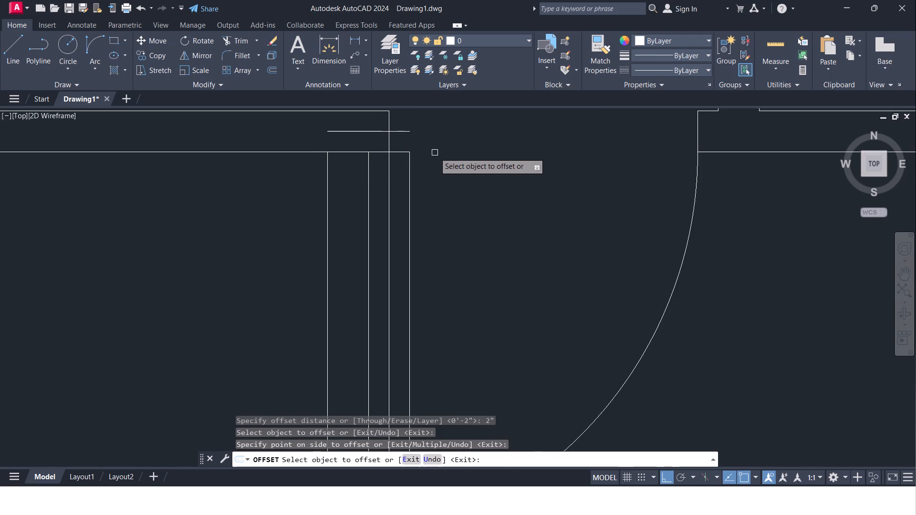
{"action": "key", "text": "Escape"}
Extend the door leaf's east line north to the new offset horizontal line.
{"action": "type", "text": "EX"}
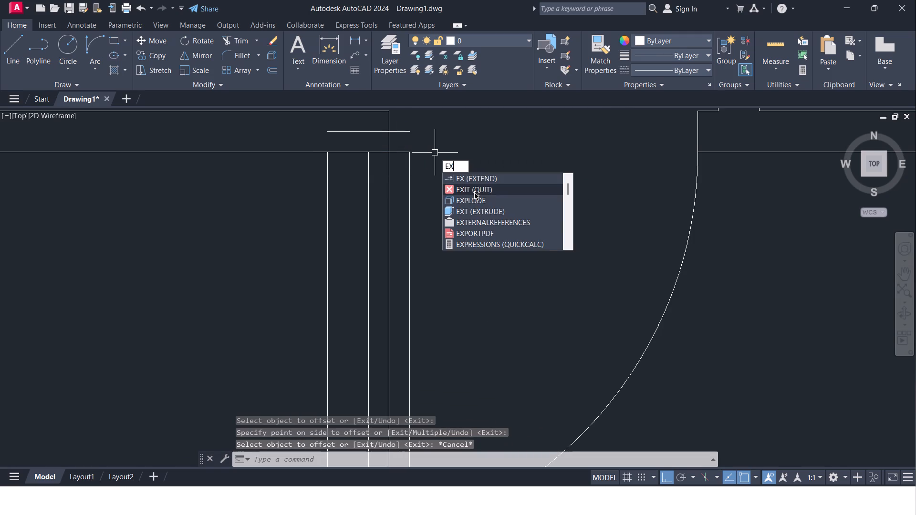
{"action": "left_click", "coordinate": [473, 180]}
{"action": "left_click", "coordinate": [407, 181]}
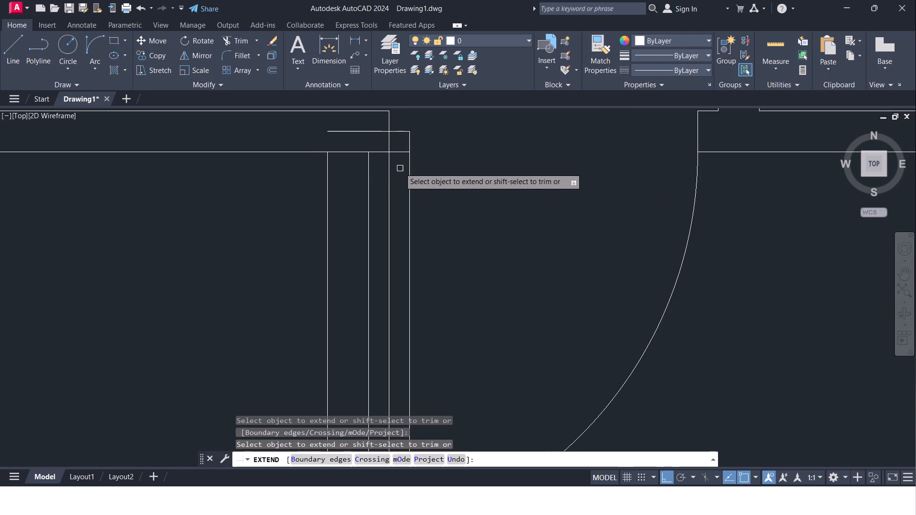
Trim the leftover line pieces around the hinge corner of the southeastern room's door so only the stepped leaf outline remains.
{"action": "middle_click_drag", "start_coordinate": [400, 168], "coordinate": [405, 195]}
{"action": "key", "text": "Escape"}
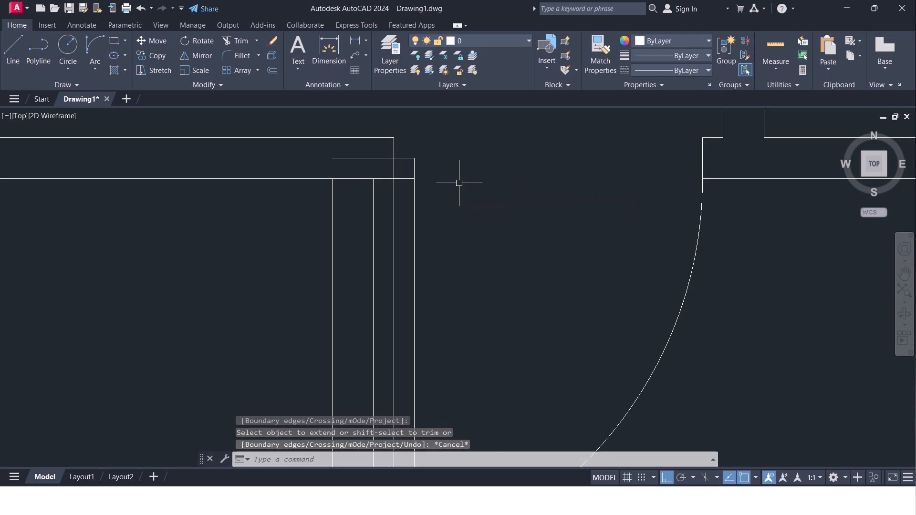
{"action": "type", "text": "TR"}
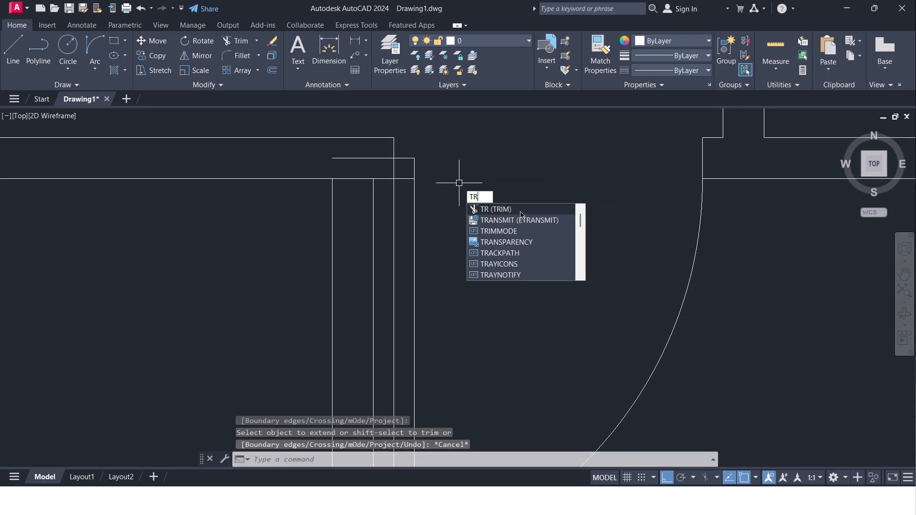
{"action": "left_click", "coordinate": [520, 211]}
{"action": "left_click", "coordinate": [380, 159]}
{"action": "scroll", "coordinate": [451, 185], "scroll_direction": "down", "scroll_amount": 2}
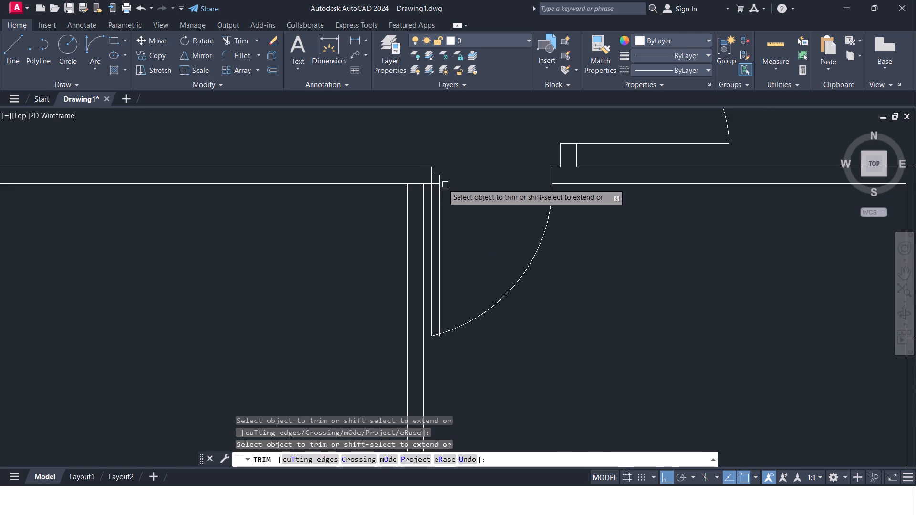
{"action": "scroll", "coordinate": [434, 180], "scroll_direction": "up", "scroll_amount": 3}
{"action": "left_click", "coordinate": [415, 184]}
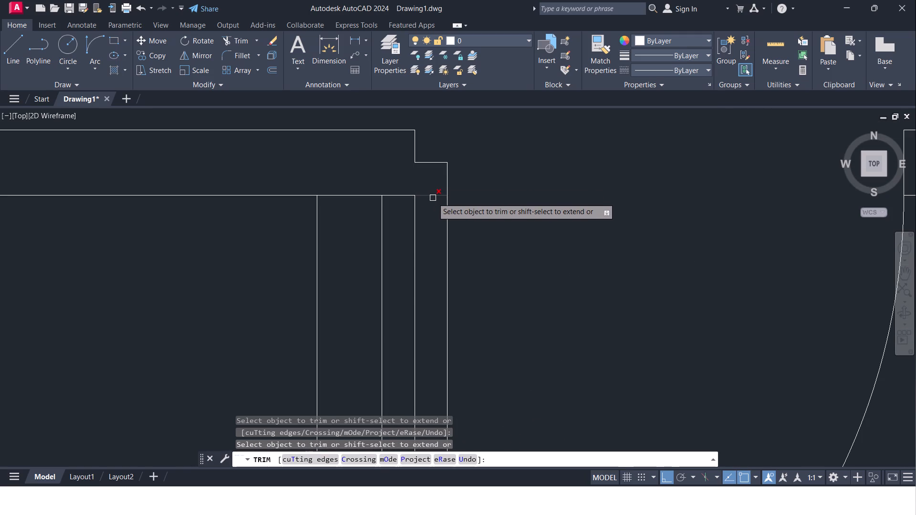
{"action": "left_click", "coordinate": [433, 198]}
{"action": "scroll", "coordinate": [434, 196], "scroll_direction": "down", "scroll_amount": 2}
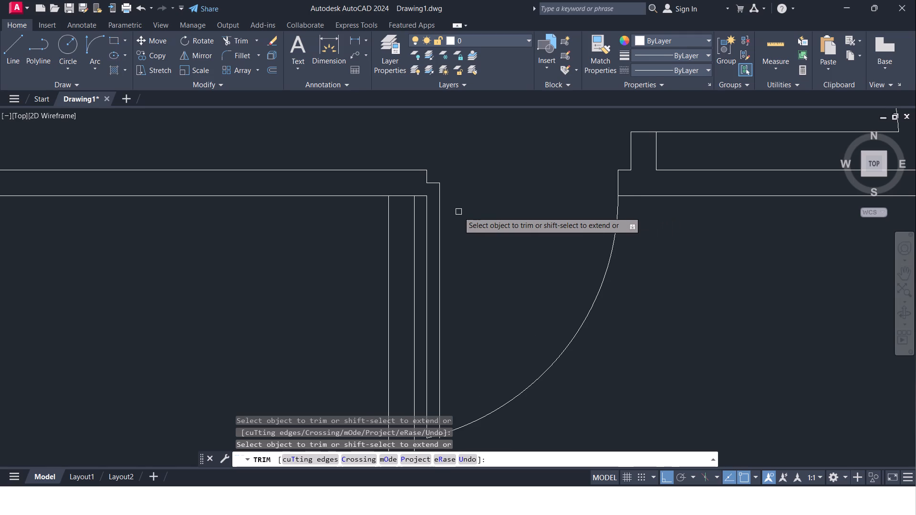
{"action": "key", "text": "Escape"}
Extend the wall's end line south at the hinge corner, and try to extend the leaf's east line at its lower end.
{"action": "type", "text": "EX"}
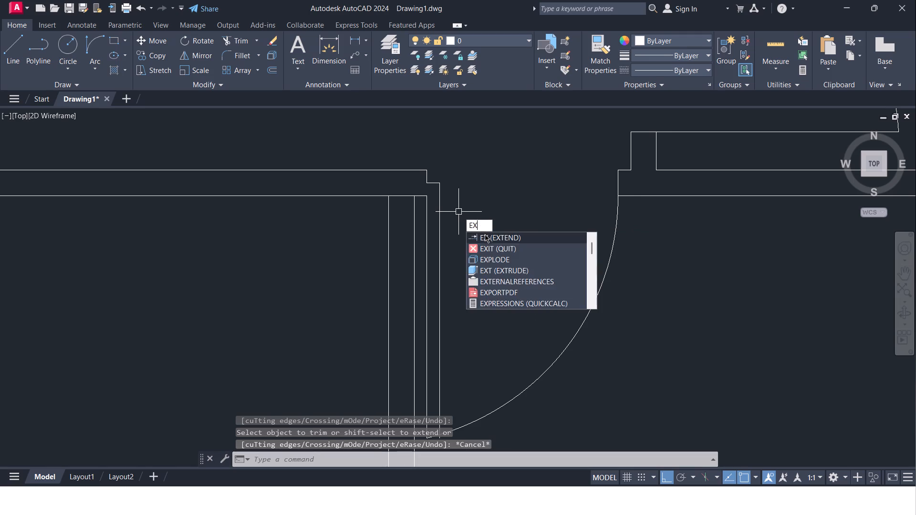
{"action": "left_click", "coordinate": [485, 234]}
{"action": "left_click", "coordinate": [428, 181]}
{"action": "scroll", "coordinate": [493, 220], "scroll_direction": "down", "scroll_amount": 1}
{"action": "middle_click_drag", "start_coordinate": [493, 220], "coordinate": [492, 210]}
{"action": "middle_click_drag", "start_coordinate": [486, 249], "coordinate": [504, 107]}
{"action": "scroll", "coordinate": [477, 220], "scroll_direction": "up", "scroll_amount": 2}
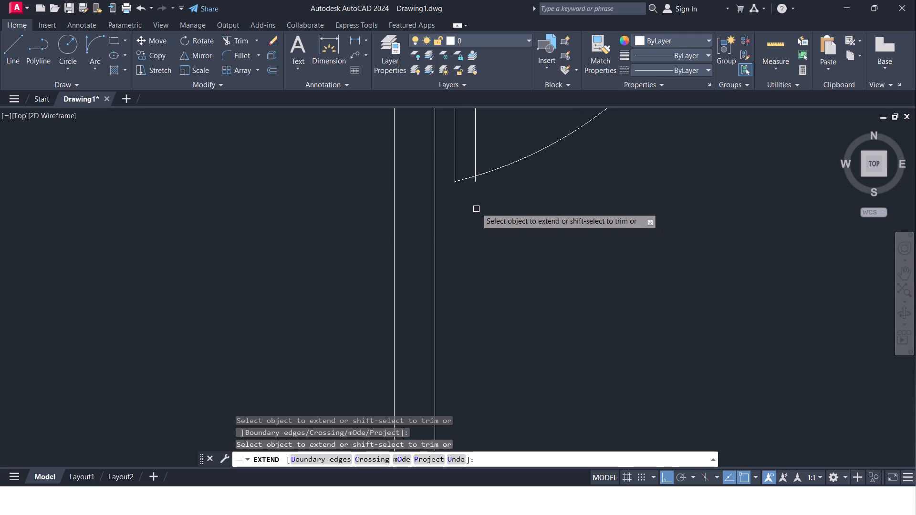
{"action": "left_click", "coordinate": [476, 180]}
{"action": "key", "text": "Escape"}
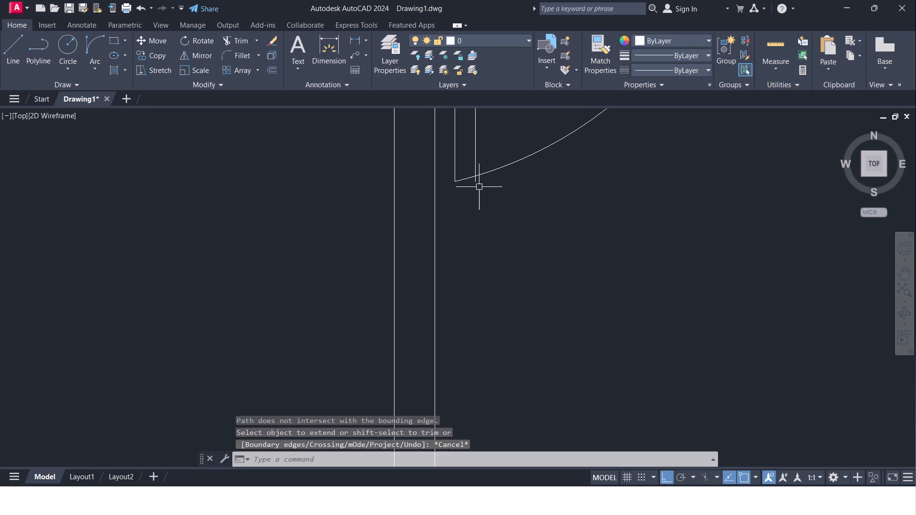
Trim the part of the leaf's east line that overshoots the swing arc at its south end.
{"action": "type", "text": "TR"}
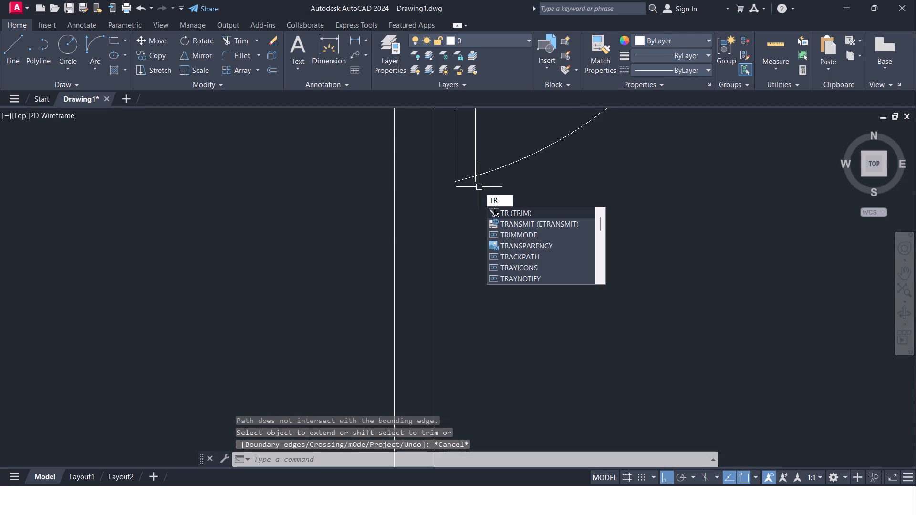
{"action": "left_click", "coordinate": [494, 211]}
{"action": "left_click", "coordinate": [477, 184]}
{"action": "middle_click_drag", "start_coordinate": [477, 197], "coordinate": [463, 296]}
{"action": "scroll", "coordinate": [463, 269], "scroll_direction": "down", "scroll_amount": 3}
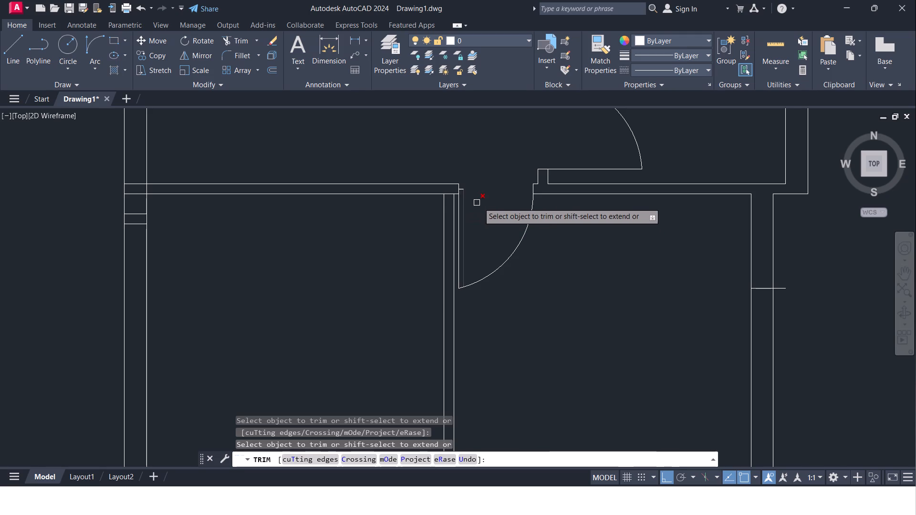
{"action": "middle_click_drag", "start_coordinate": [481, 203], "coordinate": [392, 268]}
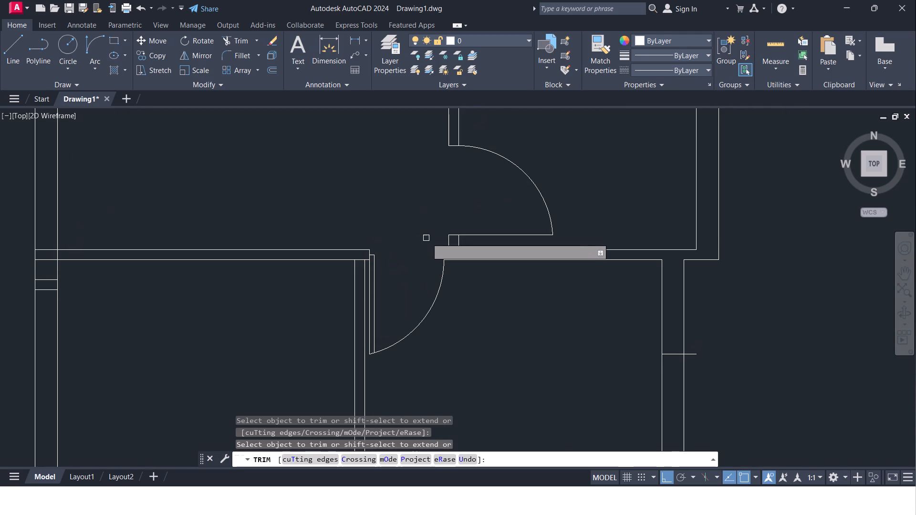
{"action": "middle_click_drag", "start_coordinate": [427, 237], "coordinate": [413, 237]}
{"action": "scroll", "coordinate": [415, 237], "scroll_direction": "up", "scroll_amount": 2}
{"action": "middle_click_drag", "start_coordinate": [415, 237], "coordinate": [378, 232]}
{"action": "key", "text": "Escape"}
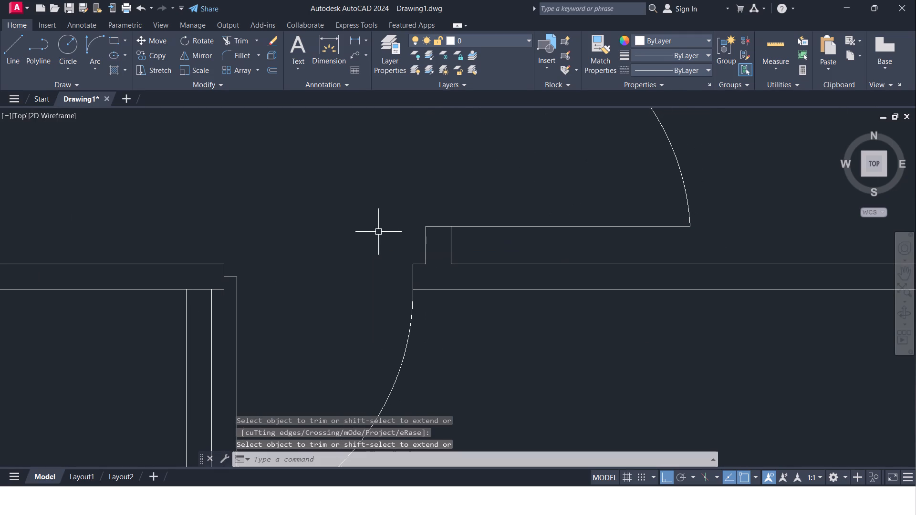
Offset the horizontal leaf line of the door just to the north 2" to the north.
{"action": "key", "text": "o"}
{"action": "key", "text": "Return"}
{"action": "type", "text": "2\""}
{"action": "key", "text": "Return"}
{"action": "left_click", "coordinate": [519, 226]}
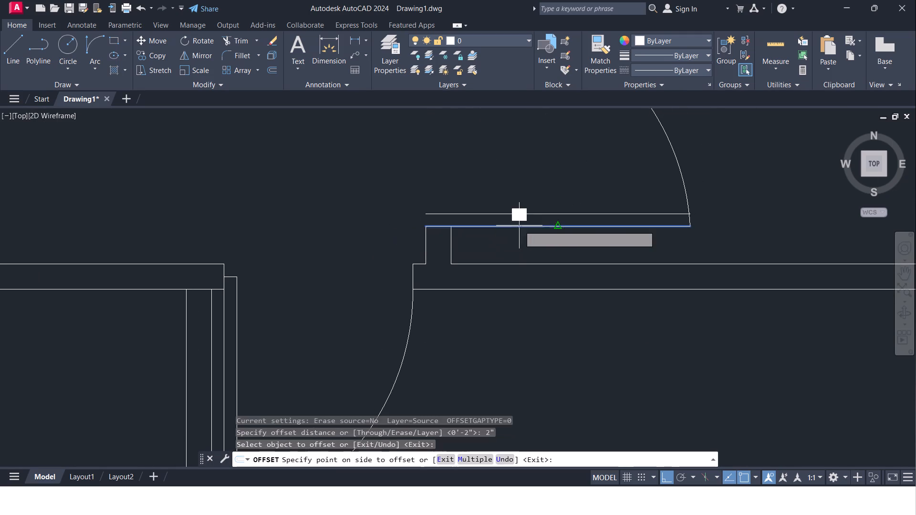
{"action": "left_click", "coordinate": [519, 209]}
{"action": "key", "text": "Escape"}
Extend both vertical lines of the short wall stub at that door north to the new offset leaf line.
{"action": "key", "text": "e"}
{"action": "key", "text": "x"}
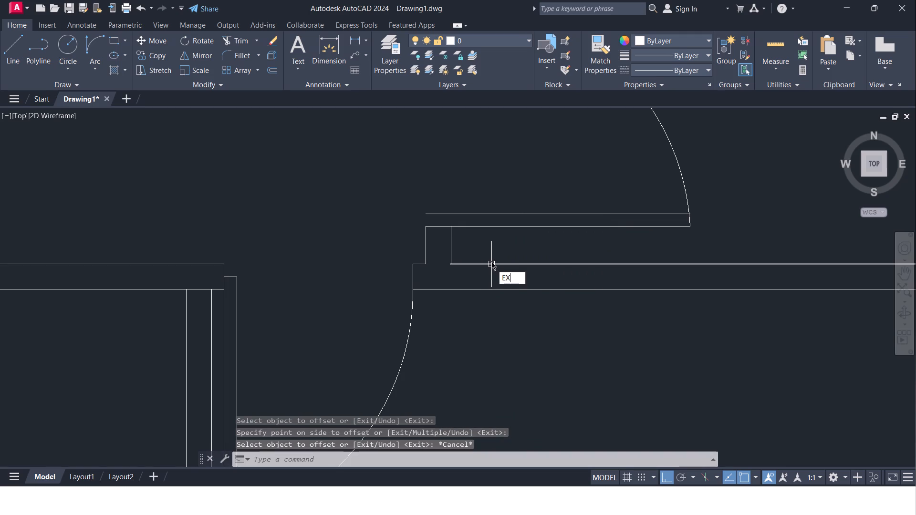
{"action": "left_click", "coordinate": [540, 288]}
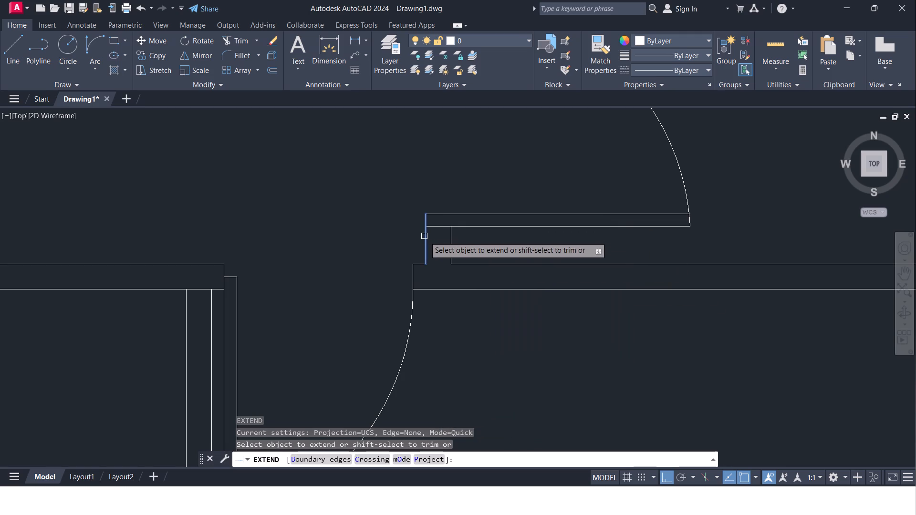
{"action": "left_click", "coordinate": [425, 237]}
{"action": "left_click", "coordinate": [451, 240]}
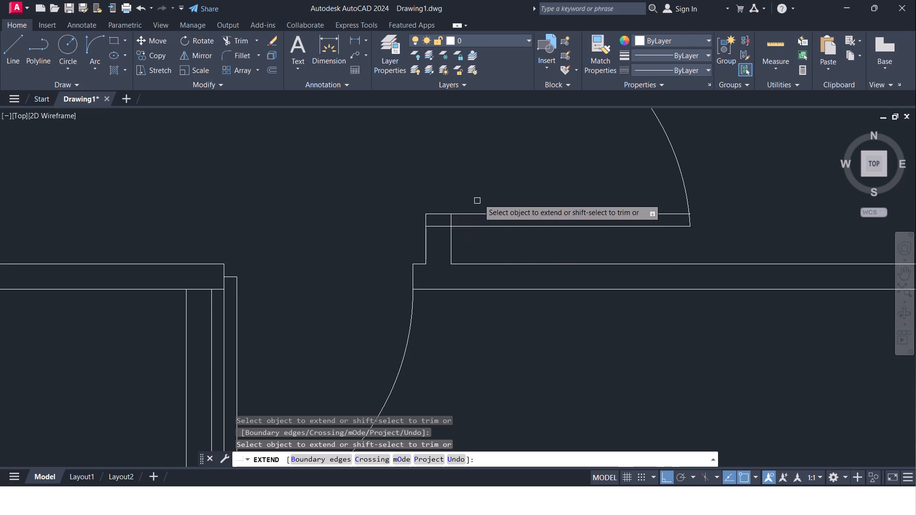
{"action": "key", "text": "Escape"}
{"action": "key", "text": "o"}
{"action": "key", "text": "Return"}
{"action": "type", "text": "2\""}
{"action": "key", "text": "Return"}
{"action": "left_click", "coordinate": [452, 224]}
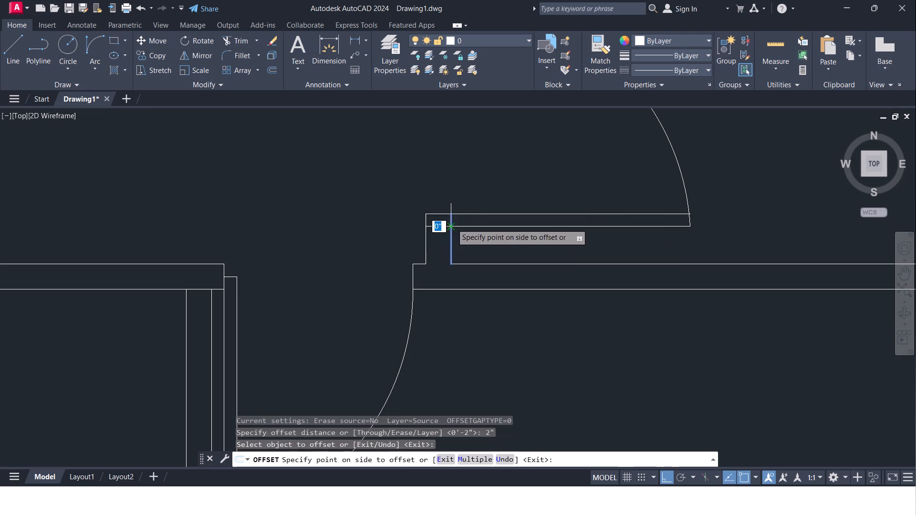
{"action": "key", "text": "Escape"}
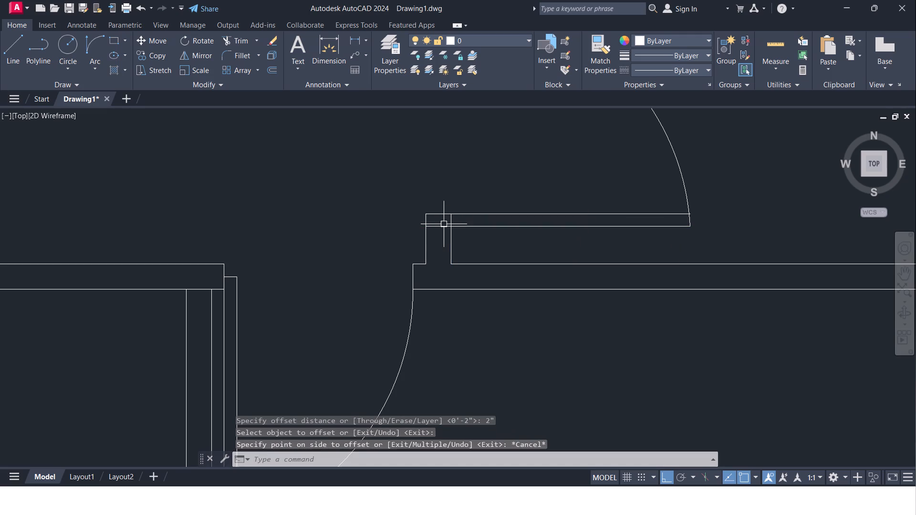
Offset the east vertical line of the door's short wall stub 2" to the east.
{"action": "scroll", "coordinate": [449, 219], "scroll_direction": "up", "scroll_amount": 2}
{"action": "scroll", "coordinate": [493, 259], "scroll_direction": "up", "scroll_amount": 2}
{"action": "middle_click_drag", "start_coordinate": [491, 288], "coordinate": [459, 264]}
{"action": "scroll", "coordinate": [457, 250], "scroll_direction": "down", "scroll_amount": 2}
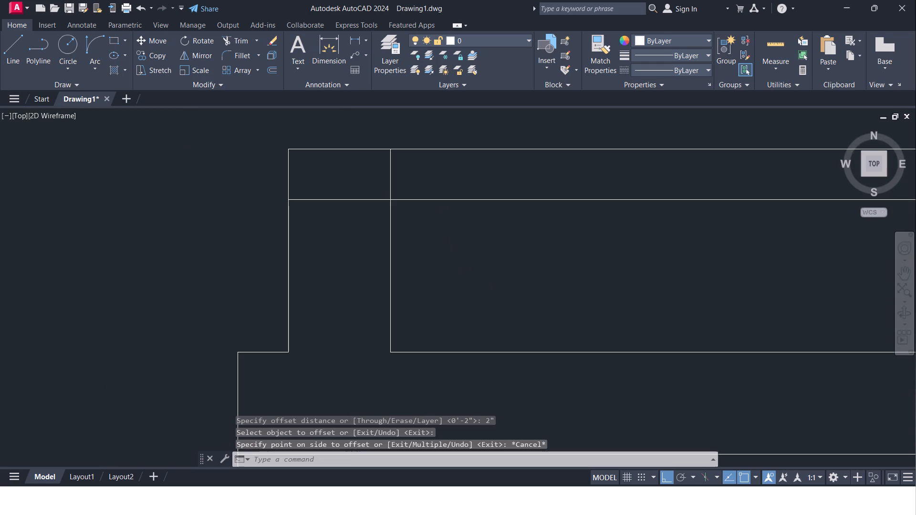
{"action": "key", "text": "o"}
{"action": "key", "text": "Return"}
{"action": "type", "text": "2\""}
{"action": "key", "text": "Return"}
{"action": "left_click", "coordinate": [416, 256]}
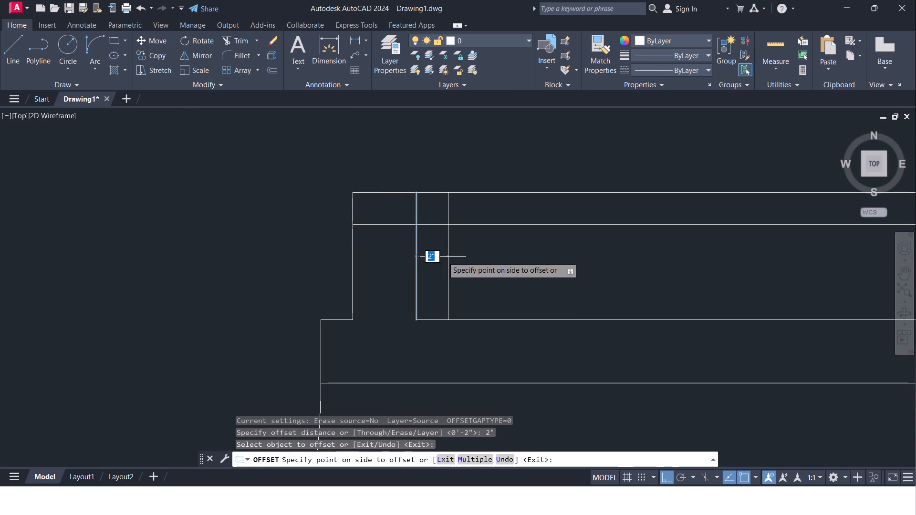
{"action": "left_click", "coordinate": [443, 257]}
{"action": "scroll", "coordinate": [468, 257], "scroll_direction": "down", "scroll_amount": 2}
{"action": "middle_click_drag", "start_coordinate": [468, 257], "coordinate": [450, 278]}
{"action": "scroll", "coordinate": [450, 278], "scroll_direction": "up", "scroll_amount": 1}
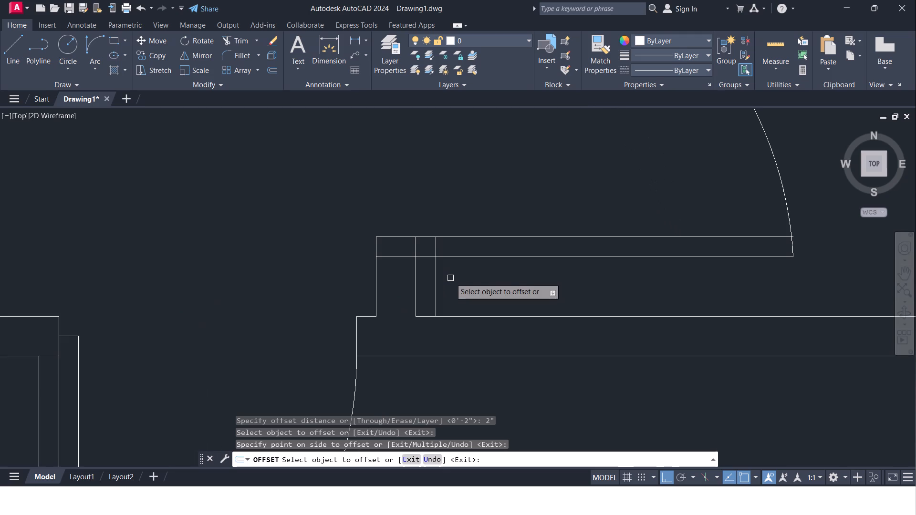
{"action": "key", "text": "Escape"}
Trim the leaf line across the wall stub and the stub's east line within the leaf, and remove the 2" offset vertical line.
{"action": "type", "text": "TR"}
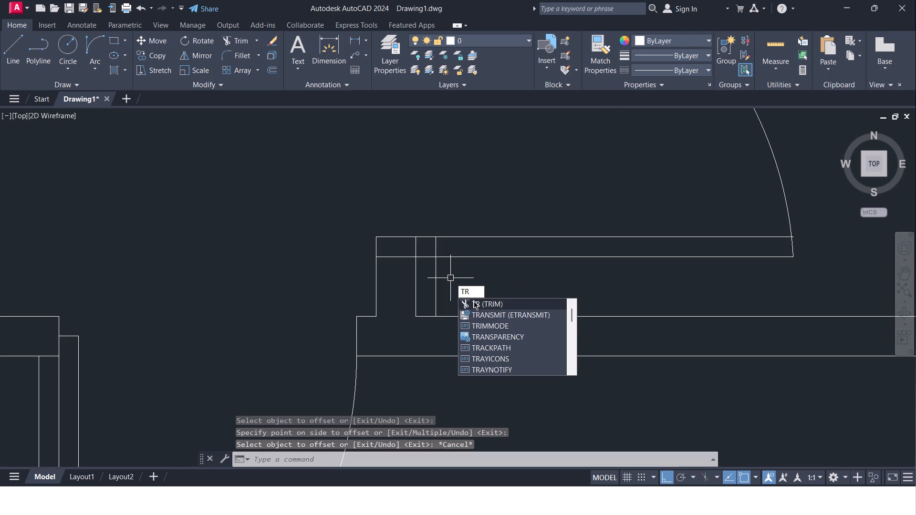
{"action": "left_click", "coordinate": [474, 305]}
{"action": "left_click", "coordinate": [435, 281]}
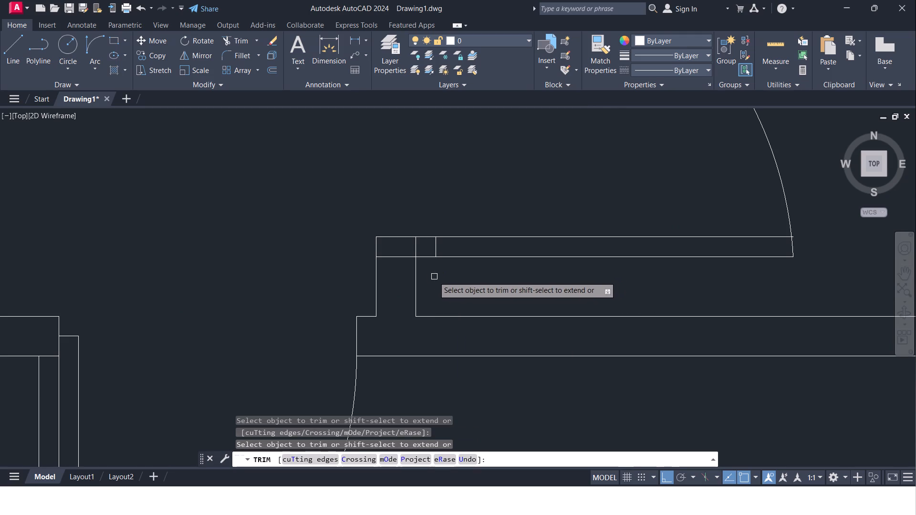
{"action": "left_click", "coordinate": [403, 256]}
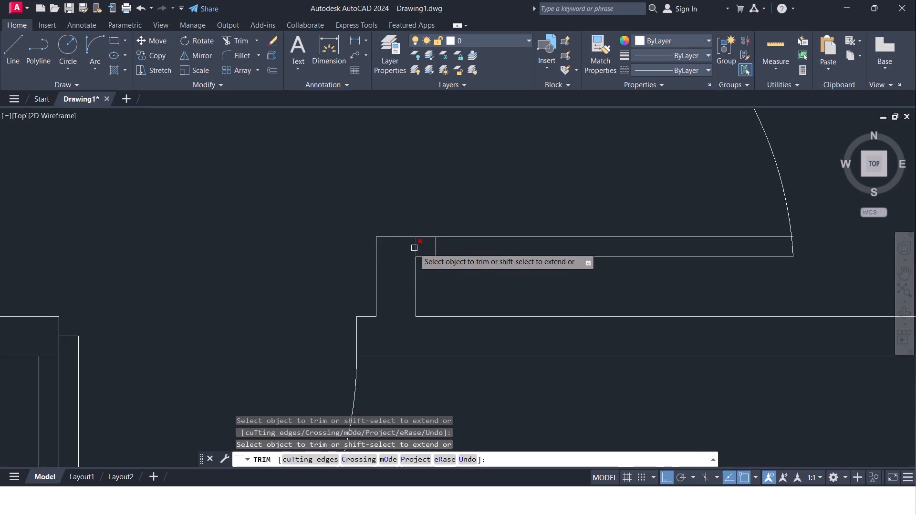
{"action": "left_click", "coordinate": [414, 248]}
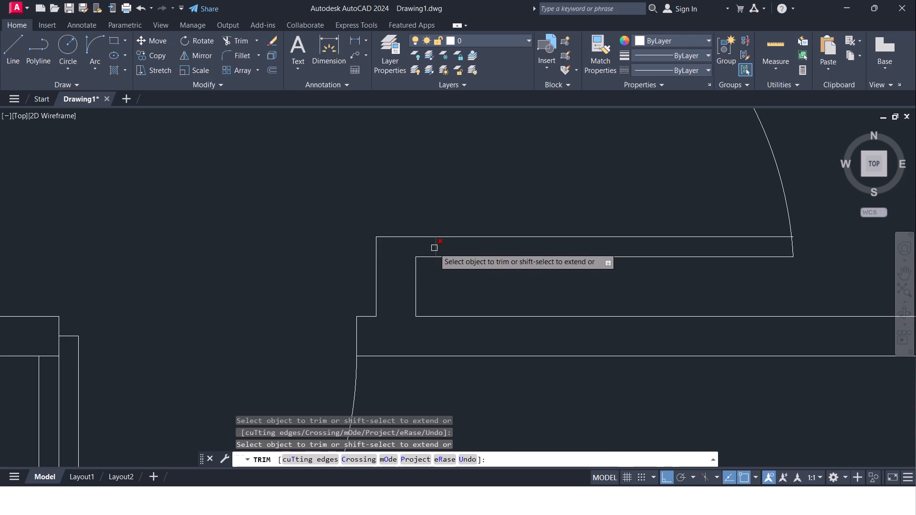
{"action": "left_click", "coordinate": [434, 248]}
{"action": "scroll", "coordinate": [434, 248], "scroll_direction": "down", "scroll_amount": 3}
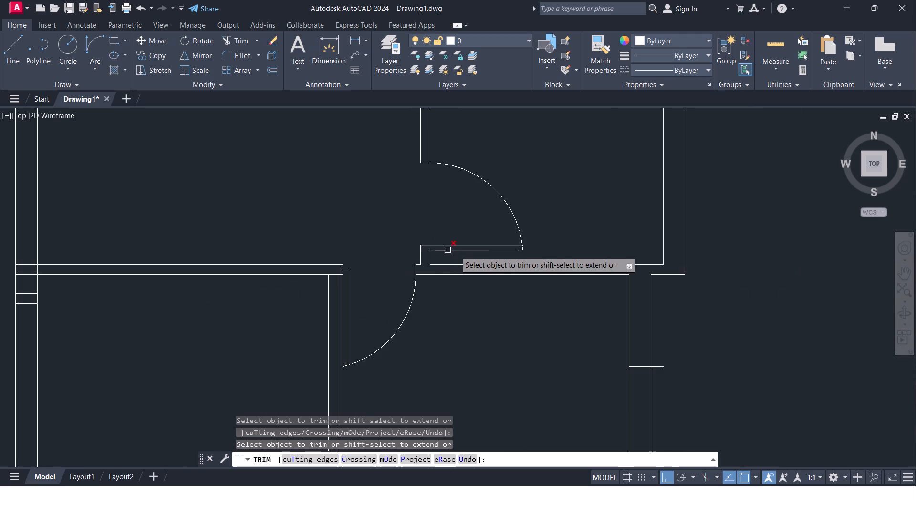
{"action": "middle_click_drag", "start_coordinate": [514, 254], "coordinate": [508, 283]}
{"action": "scroll", "coordinate": [524, 263], "scroll_direction": "down", "scroll_amount": 3}
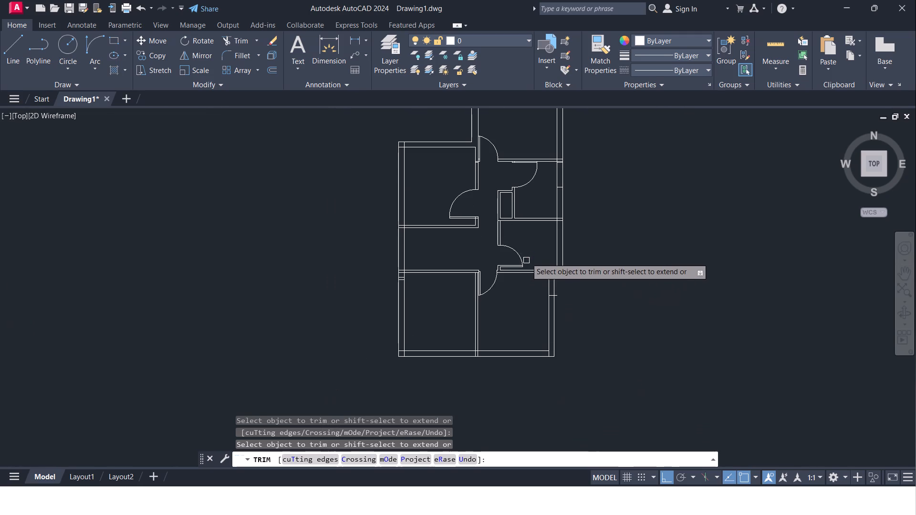
{"action": "scroll", "coordinate": [513, 177], "scroll_direction": "up", "scroll_amount": 3}
{"action": "middle_click_drag", "start_coordinate": [513, 177], "coordinate": [503, 279]}
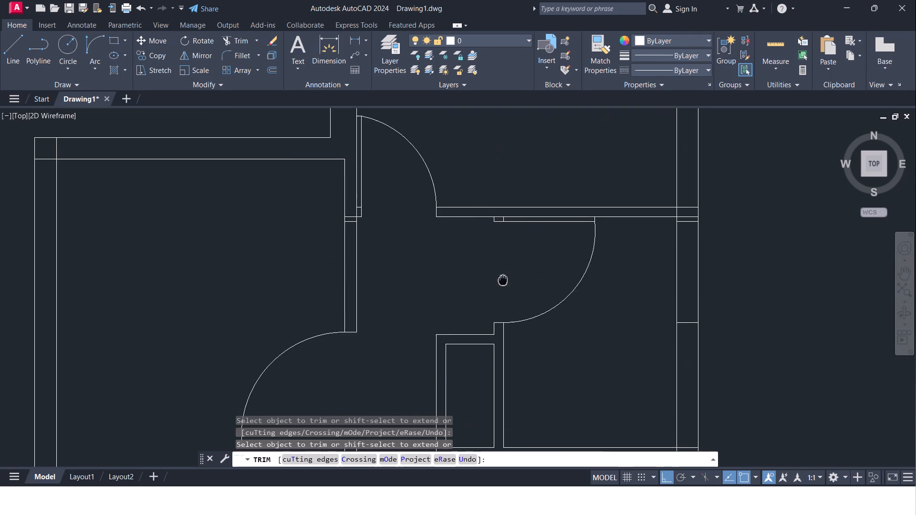
{"action": "scroll", "coordinate": [525, 248], "scroll_direction": "up", "scroll_amount": 2}
{"action": "middle_click_drag", "start_coordinate": [522, 246], "coordinate": [495, 254]}
{"action": "key", "text": "Escape"}
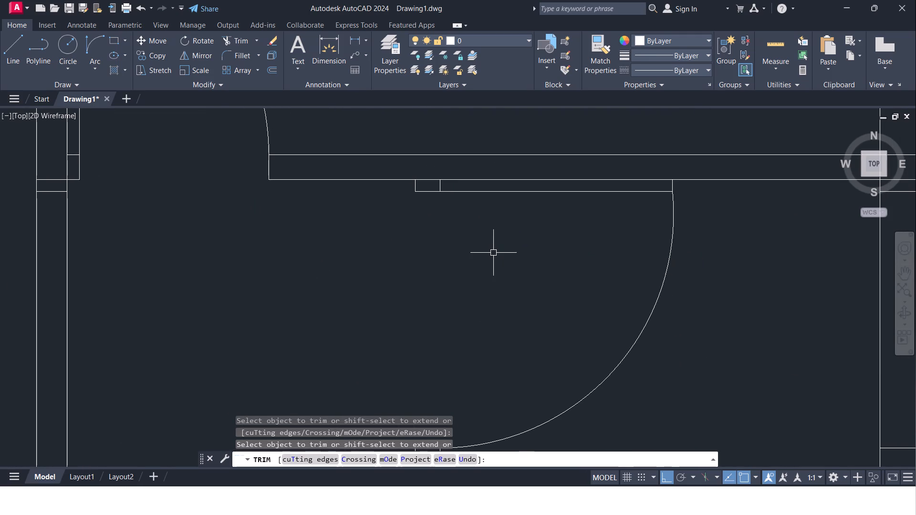
Offset the horizontal leaf line of the northeastern small room's door 2" to the south.
{"action": "key", "text": "o"}
{"action": "key", "text": "Return"}
{"action": "key", "text": "2"}
{"action": "key", "text": "shift+quotedbl"}
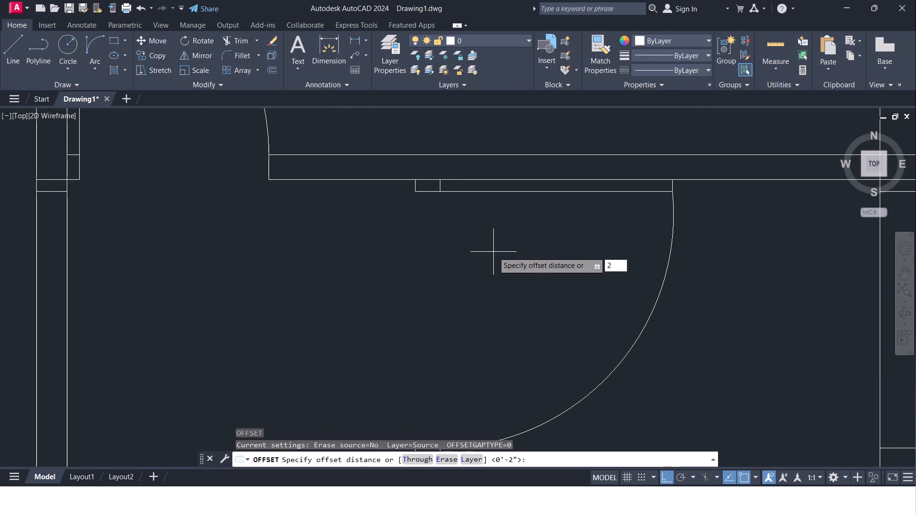
{"action": "key", "text": "Return"}
{"action": "left_click", "coordinate": [531, 193]}
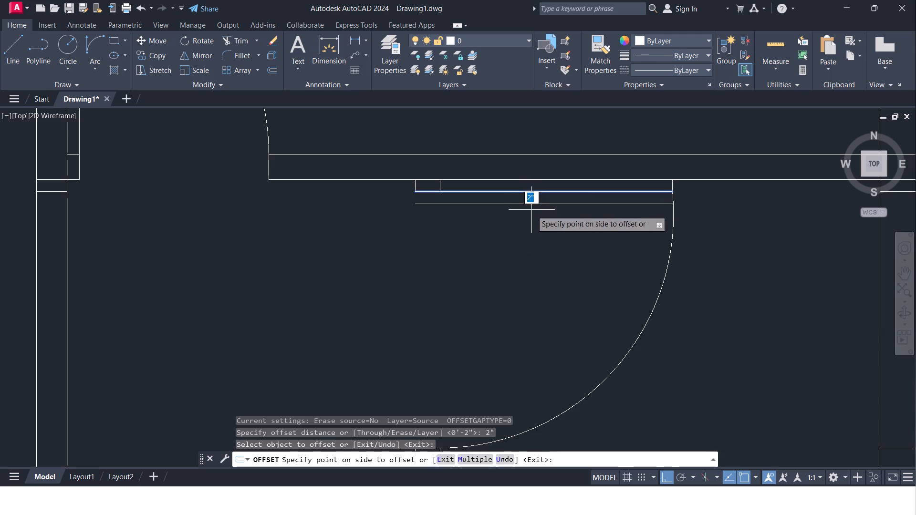
{"action": "left_click", "coordinate": [531, 223]}
{"action": "key", "text": "Escape"}
Extend both short vertical jamb lines at that door's hinge side south to the new offset leaf line.
{"action": "key", "text": "e"}
{"action": "key", "text": "x"}
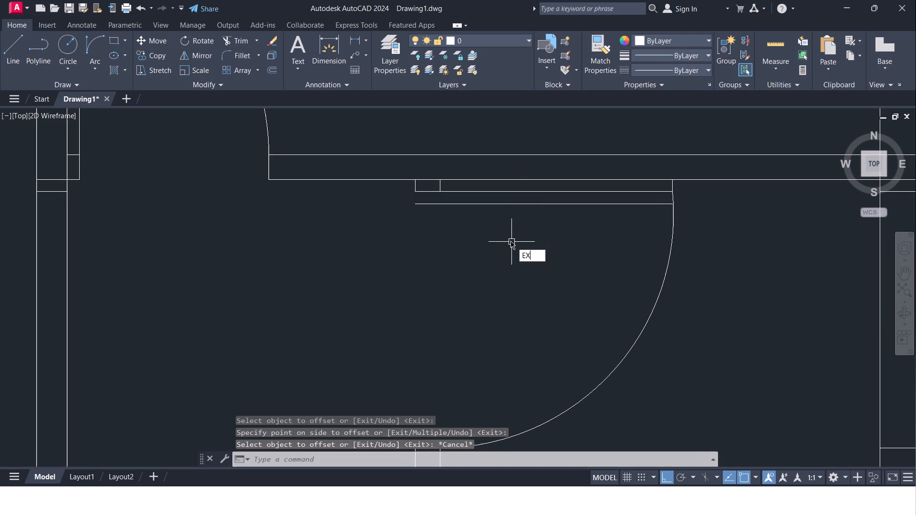
{"action": "left_click", "coordinate": [534, 265]}
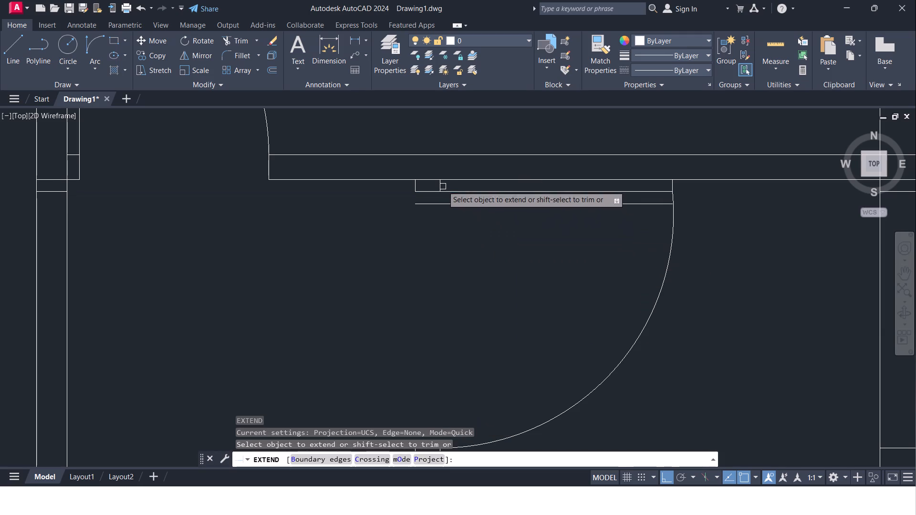
{"action": "left_click", "coordinate": [440, 188]}
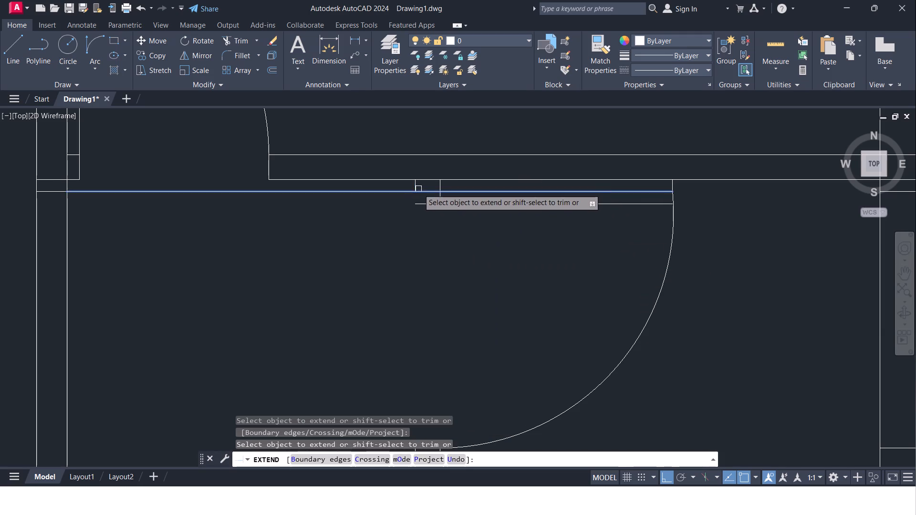
{"action": "left_click", "coordinate": [416, 186]}
{"action": "middle_click_drag", "start_coordinate": [489, 262], "coordinate": [460, 273]}
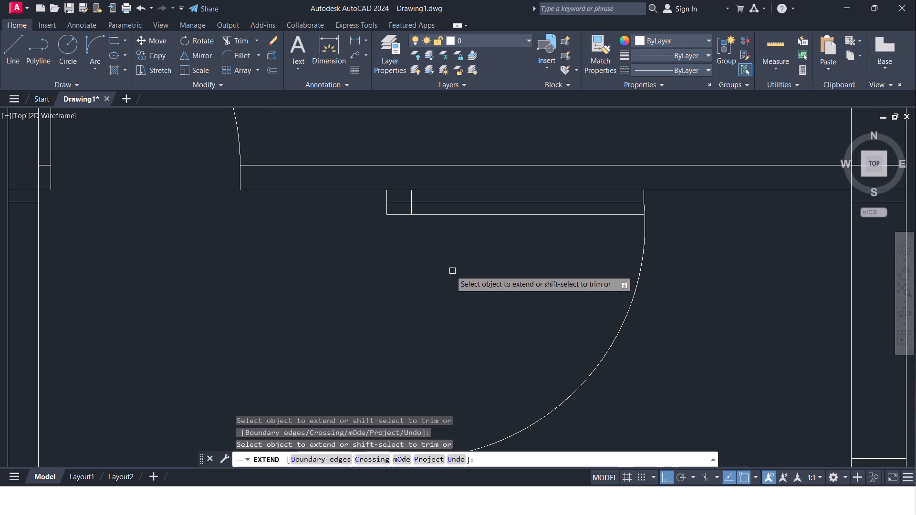
At the northeastern small room's door, trim the leaf line across the hinge stub and the arc piece between wall and leaf.
{"action": "key", "text": "Escape"}
{"action": "scroll", "coordinate": [407, 252], "scroll_direction": "up", "scroll_amount": 1}
{"action": "middle_click_drag", "start_coordinate": [407, 252], "coordinate": [399, 268]}
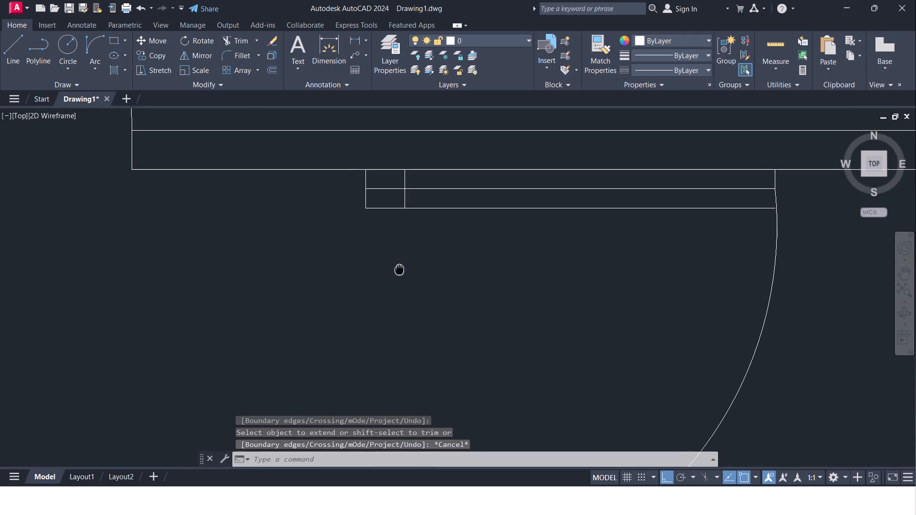
{"action": "middle_click_drag", "start_coordinate": [399, 268], "coordinate": [401, 270]}
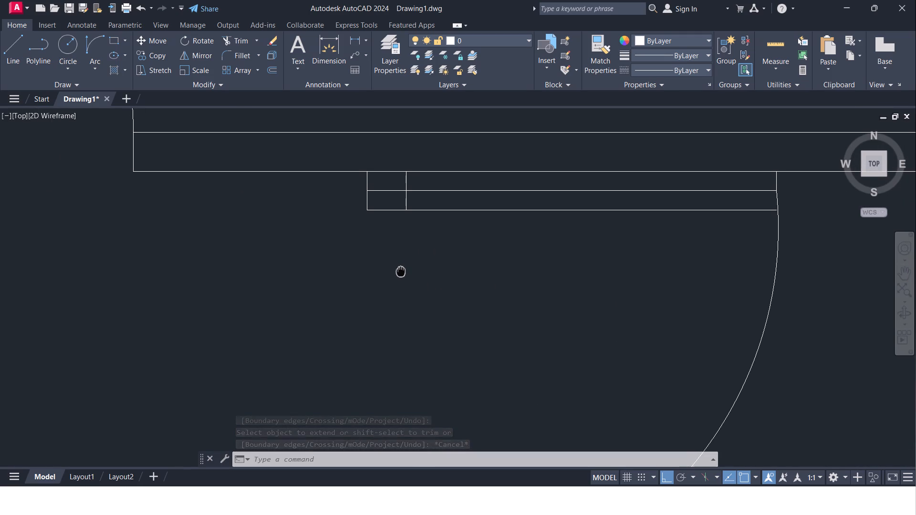
{"action": "middle_click_drag", "start_coordinate": [401, 270], "coordinate": [404, 272]}
{"action": "key", "text": "Escape"}
{"action": "type", "text": "TR"}
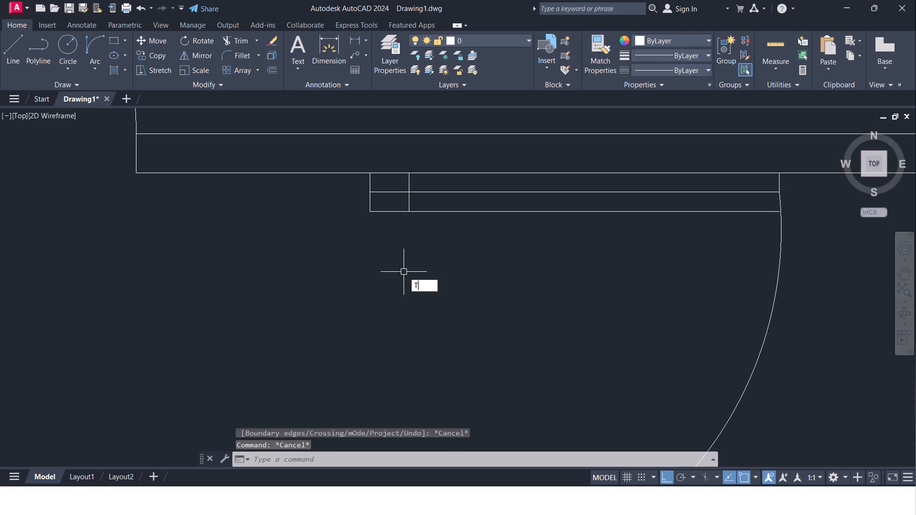
{"action": "left_click", "coordinate": [481, 297]}
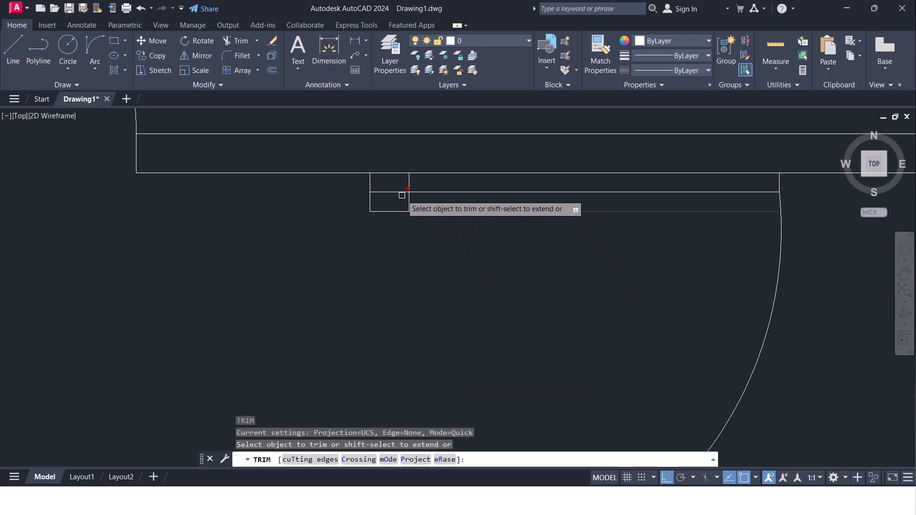
{"action": "left_click", "coordinate": [399, 193]}
{"action": "scroll", "coordinate": [468, 274], "scroll_direction": "down", "scroll_amount": 2}
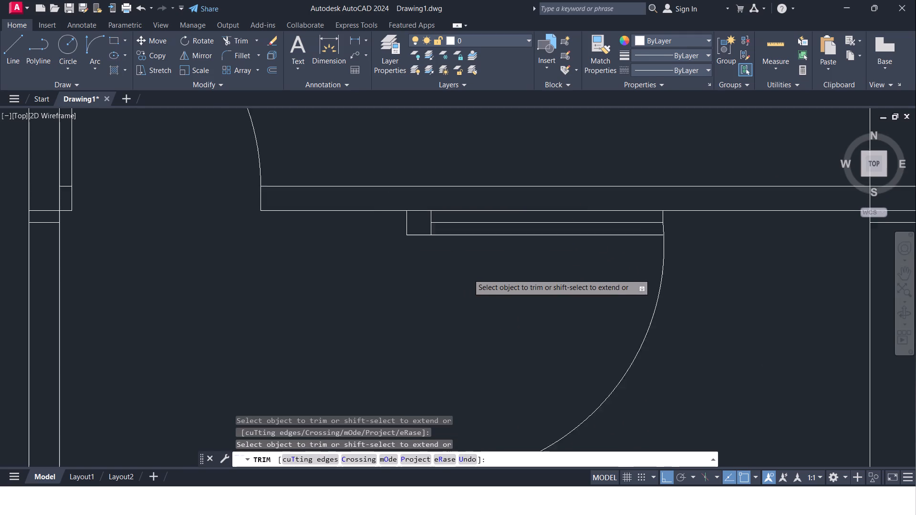
{"action": "middle_click_drag", "start_coordinate": [467, 279], "coordinate": [541, 225]}
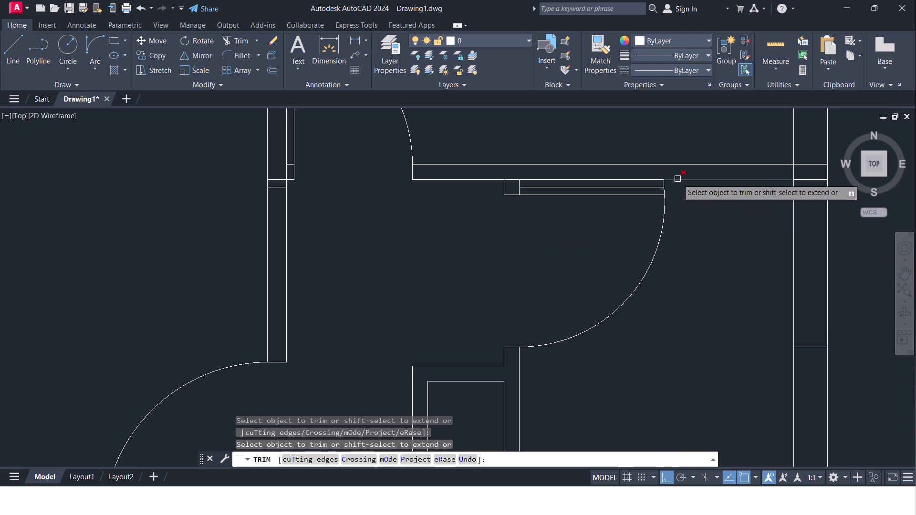
{"action": "scroll", "coordinate": [677, 179], "scroll_direction": "up", "scroll_amount": 2}
{"action": "left_click", "coordinate": [637, 190]}
Trim the north leaf line's overhang past the swing arc at the southern small room's door.
{"action": "scroll", "coordinate": [640, 191], "scroll_direction": "down", "scroll_amount": 5}
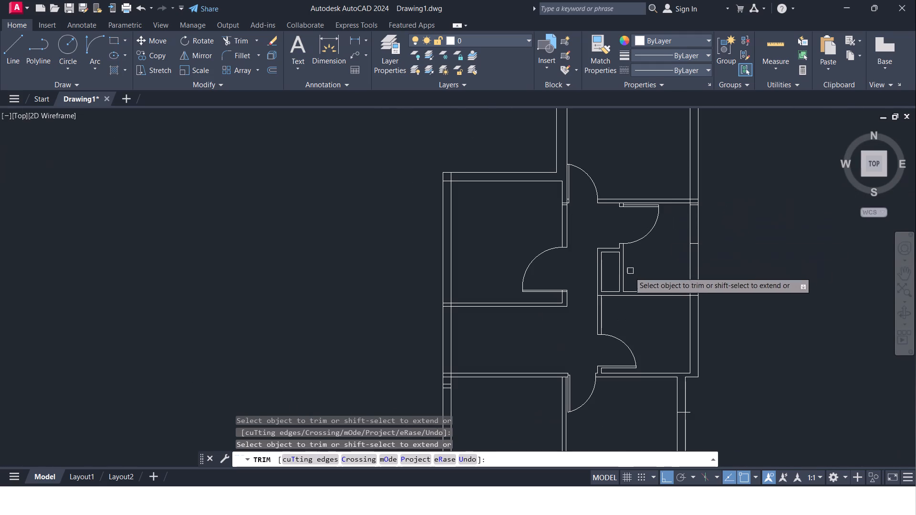
{"action": "middle_click_drag", "start_coordinate": [570, 350], "coordinate": [616, 219]}
{"action": "scroll", "coordinate": [616, 305], "scroll_direction": "up", "scroll_amount": 2}
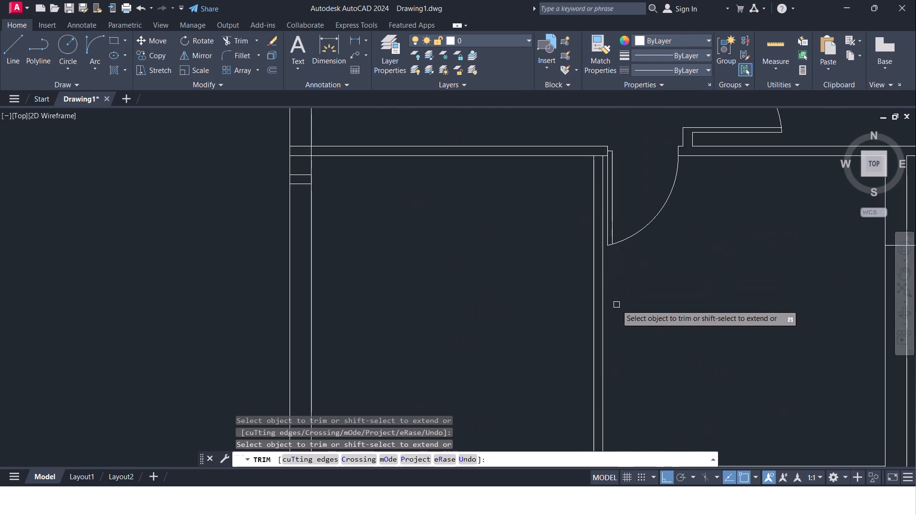
{"action": "middle_click_drag", "start_coordinate": [623, 289], "coordinate": [515, 371]}
{"action": "scroll", "coordinate": [674, 207], "scroll_direction": "up", "scroll_amount": 2}
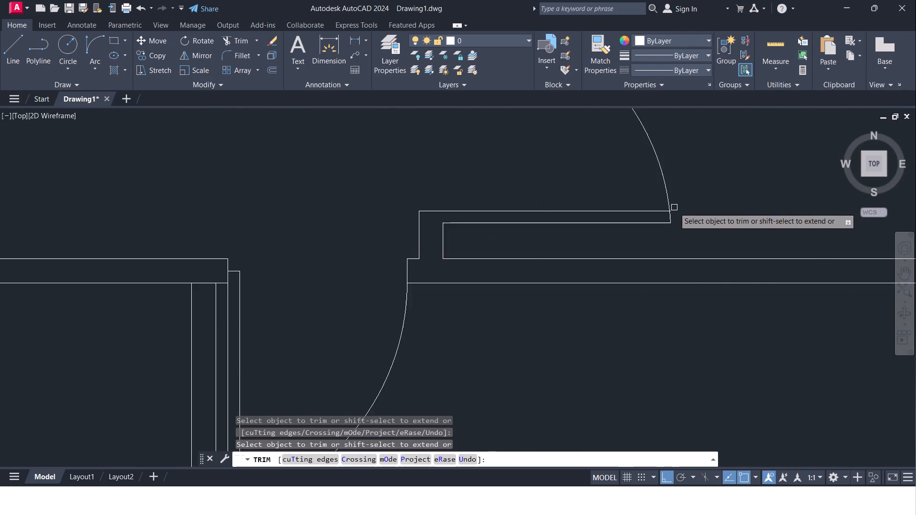
{"action": "scroll", "coordinate": [674, 207], "scroll_direction": "up", "scroll_amount": 2}
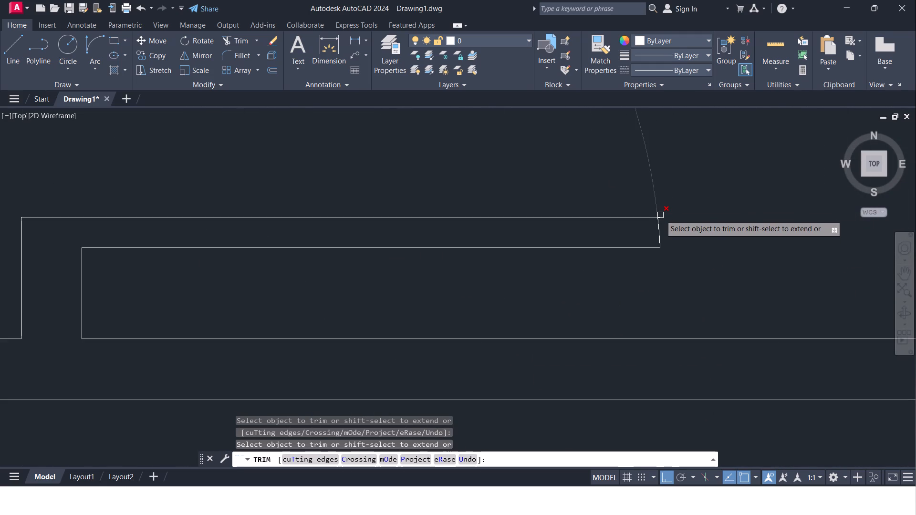
{"action": "scroll", "coordinate": [661, 218], "scroll_direction": "up", "scroll_amount": 3}
{"action": "left_click", "coordinate": [644, 216]}
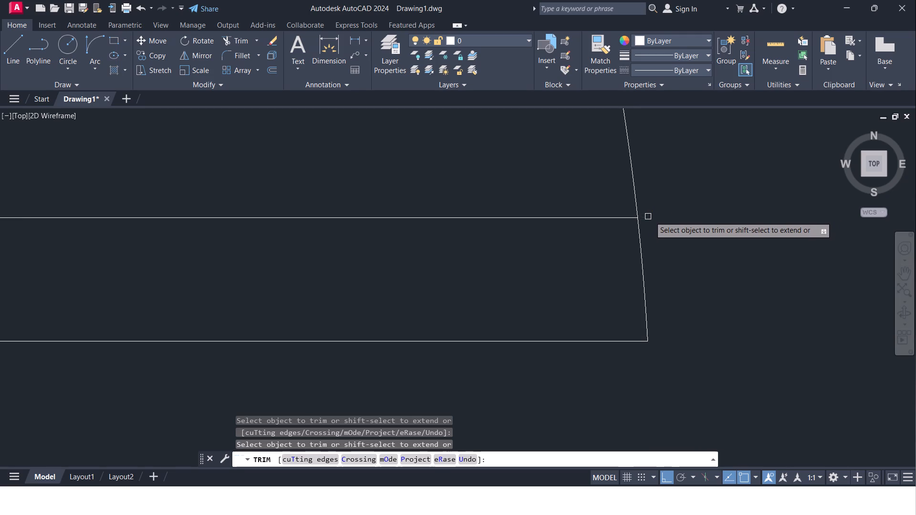
Trim the swing arc's short piece between the wall and the leaf's free end at the north room's door.
{"action": "scroll", "coordinate": [650, 216], "scroll_direction": "down", "scroll_amount": 12}
{"action": "scroll", "coordinate": [662, 153], "scroll_direction": "up", "scroll_amount": 3}
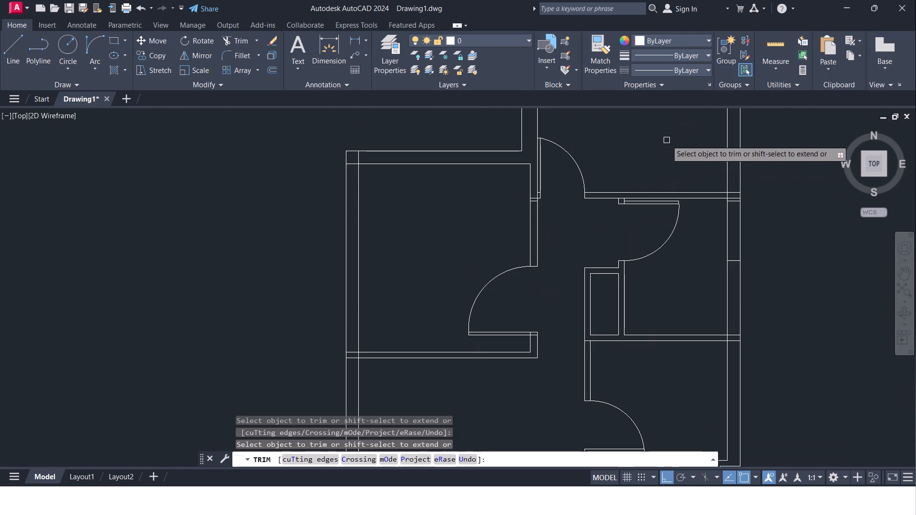
{"action": "scroll", "coordinate": [552, 175], "scroll_direction": "up", "scroll_amount": 2}
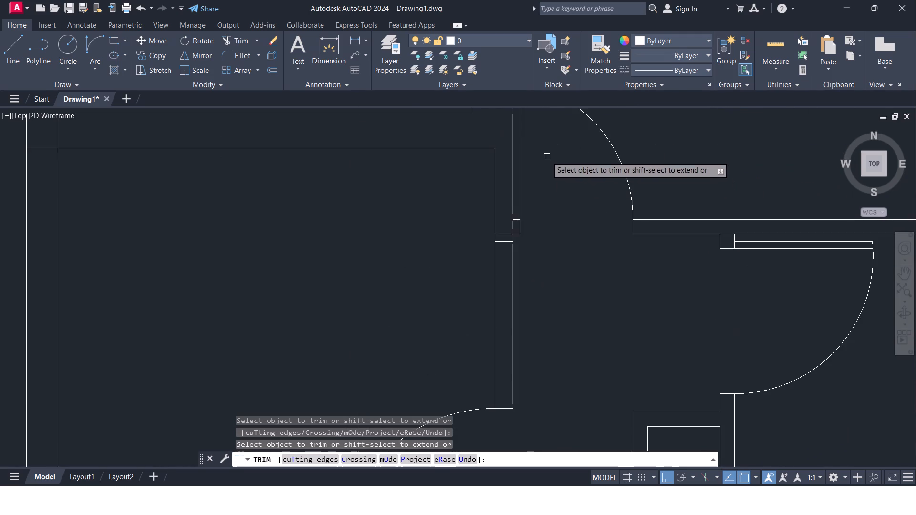
{"action": "middle_click_drag", "start_coordinate": [547, 156], "coordinate": [542, 293]}
{"action": "scroll", "coordinate": [514, 232], "scroll_direction": "up", "scroll_amount": 2}
{"action": "left_click", "coordinate": [508, 196]}
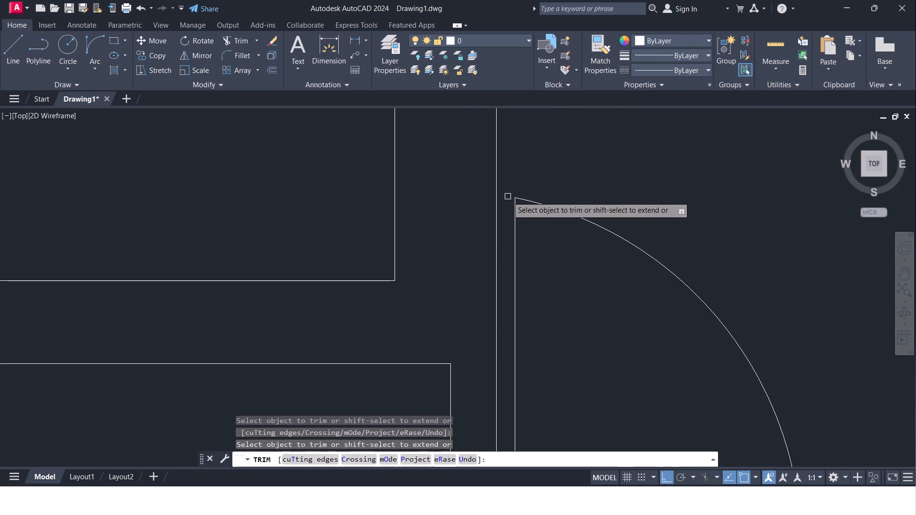
Erase the stray short horizontal line crossing the east wall of the southeastern bottom room.
{"action": "scroll", "coordinate": [518, 204], "scroll_direction": "down", "scroll_amount": 2}
{"action": "middle_click_drag", "start_coordinate": [552, 265], "coordinate": [549, 230]}
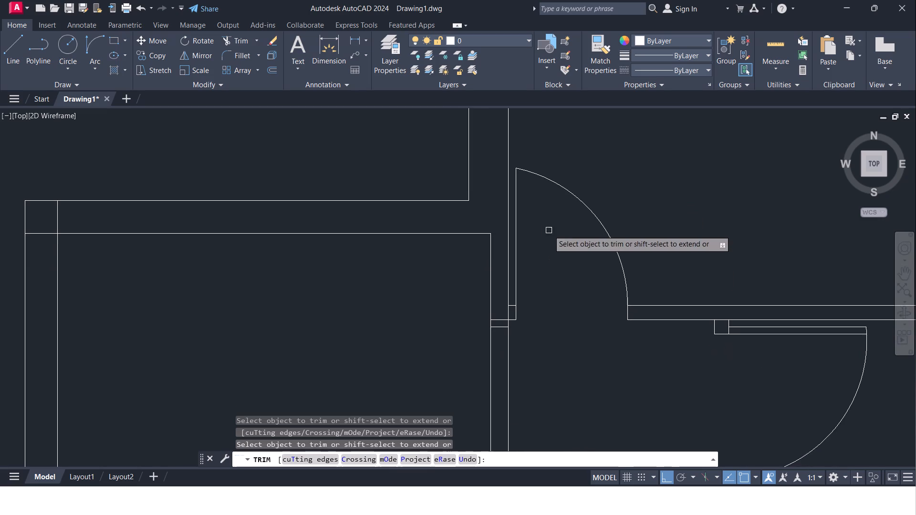
{"action": "scroll", "coordinate": [552, 227], "scroll_direction": "down", "scroll_amount": 4}
{"action": "middle_click_drag", "start_coordinate": [539, 335], "coordinate": [544, 300]}
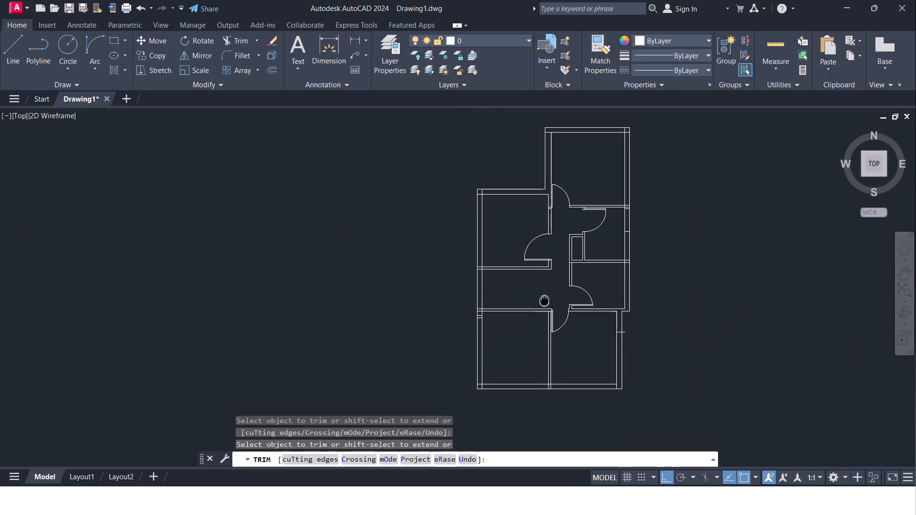
{"action": "middle_click_drag", "start_coordinate": [544, 300], "coordinate": [571, 276]}
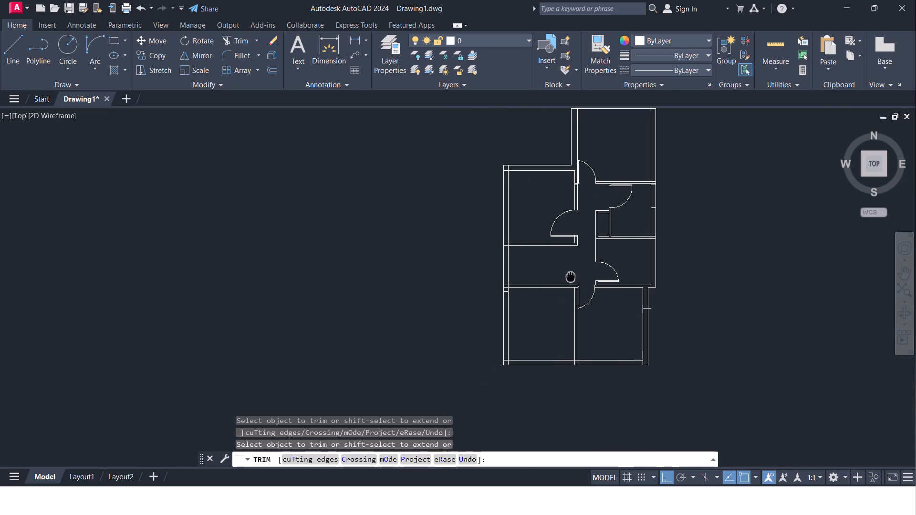
{"action": "middle_click_drag", "start_coordinate": [571, 276], "coordinate": [571, 268]}
{"action": "scroll", "coordinate": [571, 272], "scroll_direction": "up", "scroll_amount": 2}
{"action": "middle_click_drag", "start_coordinate": [576, 263], "coordinate": [540, 183]}
{"action": "key", "text": "Escape"}
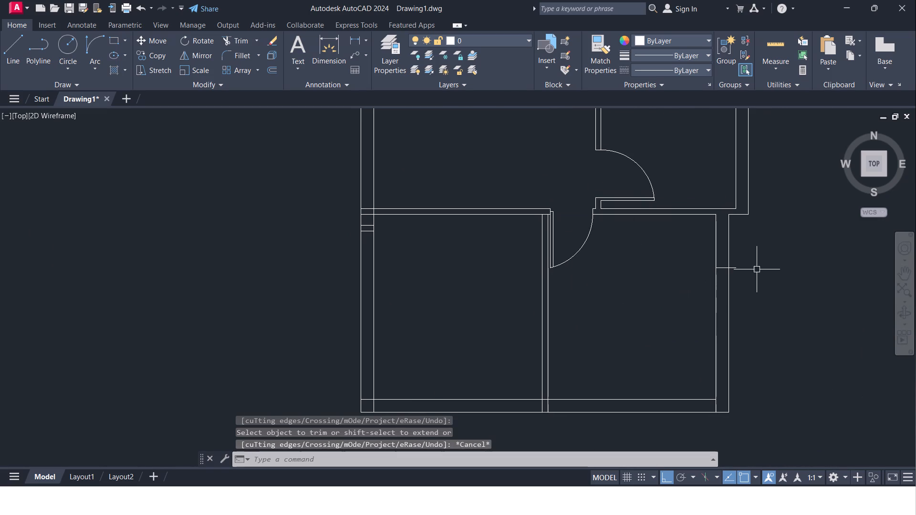
{"action": "left_click", "coordinate": [734, 268]}
{"action": "key", "text": "Delete"}
{"action": "scroll", "coordinate": [732, 273], "scroll_direction": "down", "scroll_amount": 3}
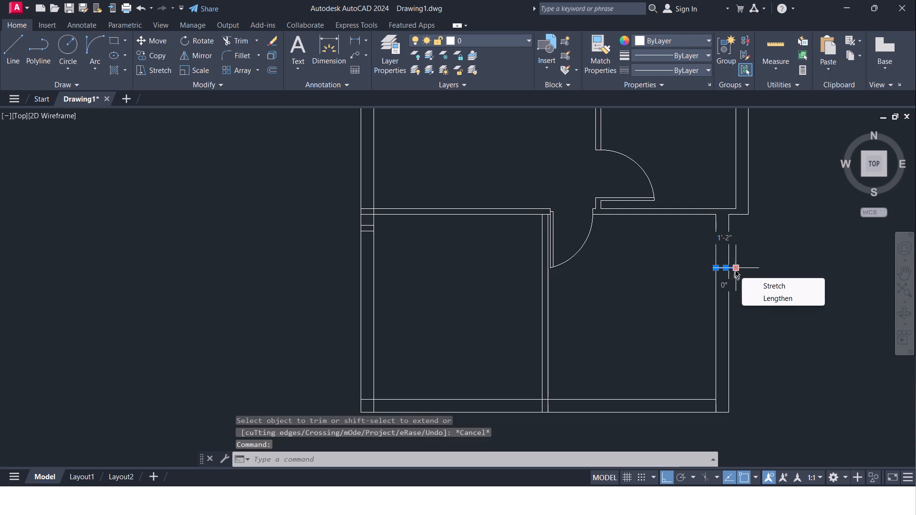
{"action": "key", "text": "Delete"}
Offset the short horizontal line in the northeastern small room's east wall 3' to the north.
{"action": "scroll", "coordinate": [743, 309], "scroll_direction": "down", "scroll_amount": 3}
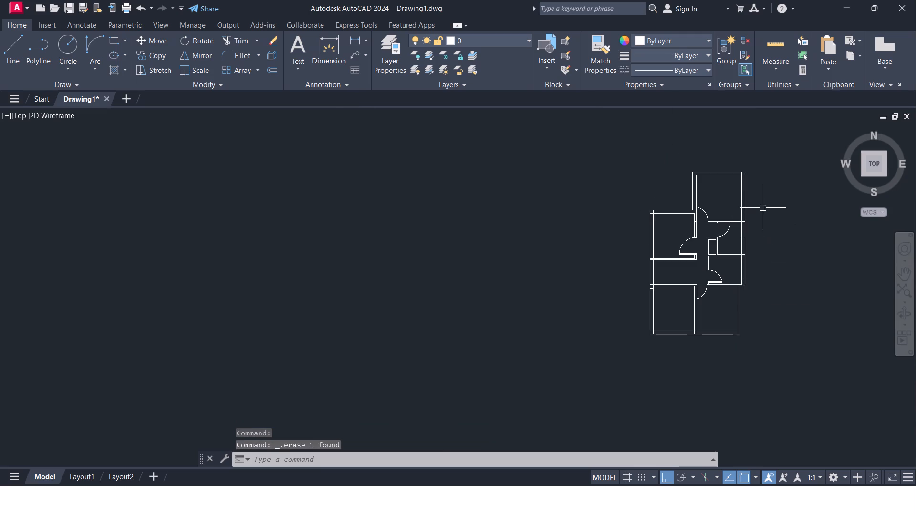
{"action": "scroll", "coordinate": [755, 214], "scroll_direction": "up", "scroll_amount": 4}
{"action": "middle_click_drag", "start_coordinate": [749, 246], "coordinate": [740, 147]}
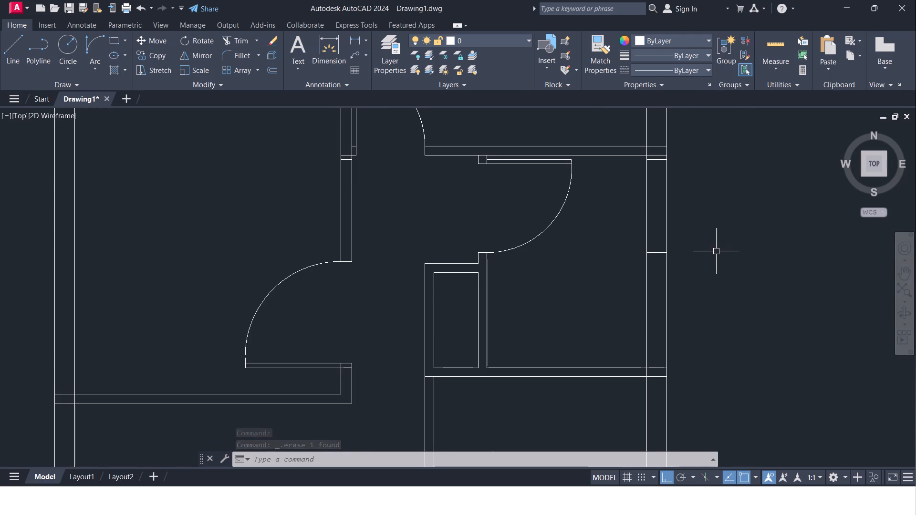
{"action": "key", "text": "Escape"}
{"action": "key", "text": "o"}
{"action": "key", "text": "Return"}
{"action": "key", "text": "3"}
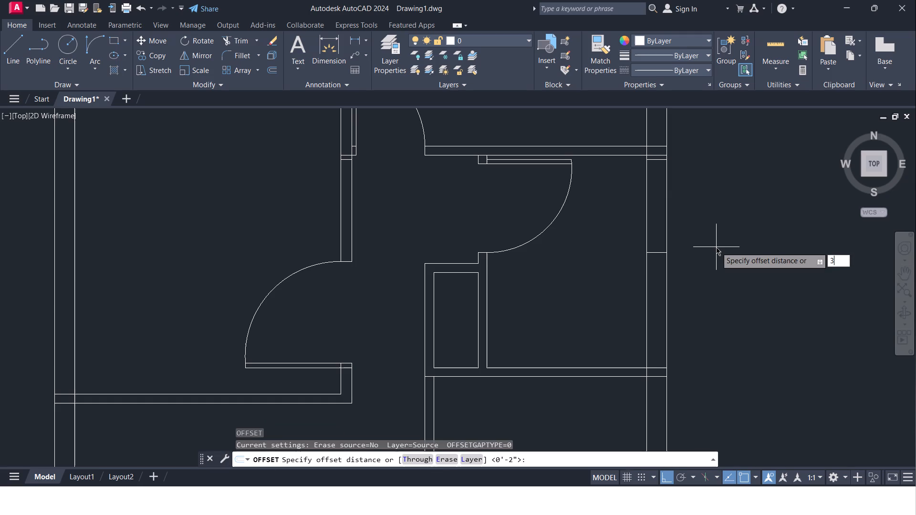
{"action": "key", "text": "apostrophe"}
{"action": "key", "text": "Return"}
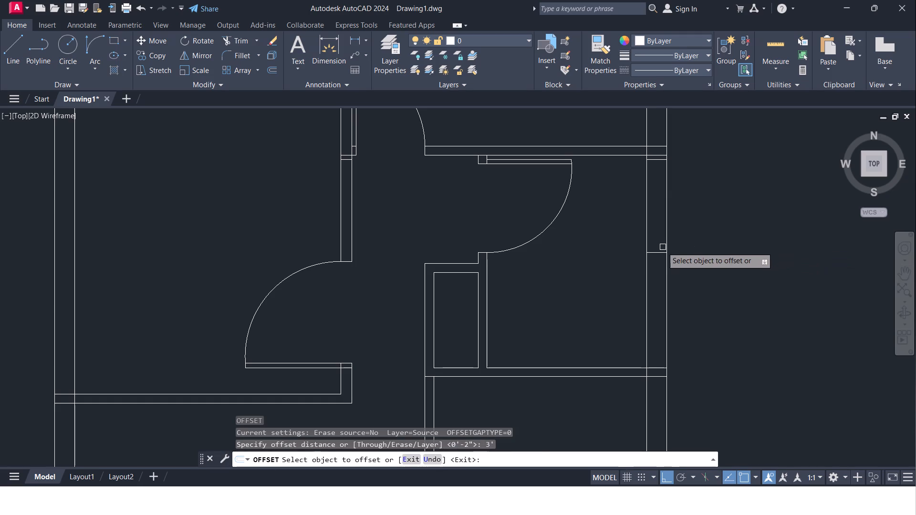
{"action": "left_click", "coordinate": [660, 250]}
{"action": "left_click", "coordinate": [658, 213]}
{"action": "key", "text": "Escape"}
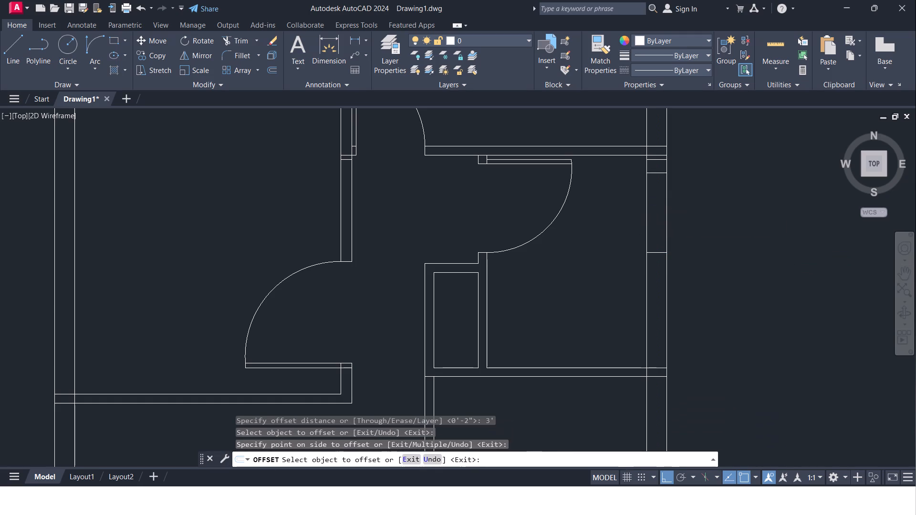
Erase the short horizontal line at the north end of the northeastern small room's east wall, just below the partition.
{"action": "left_click", "coordinate": [662, 161]}
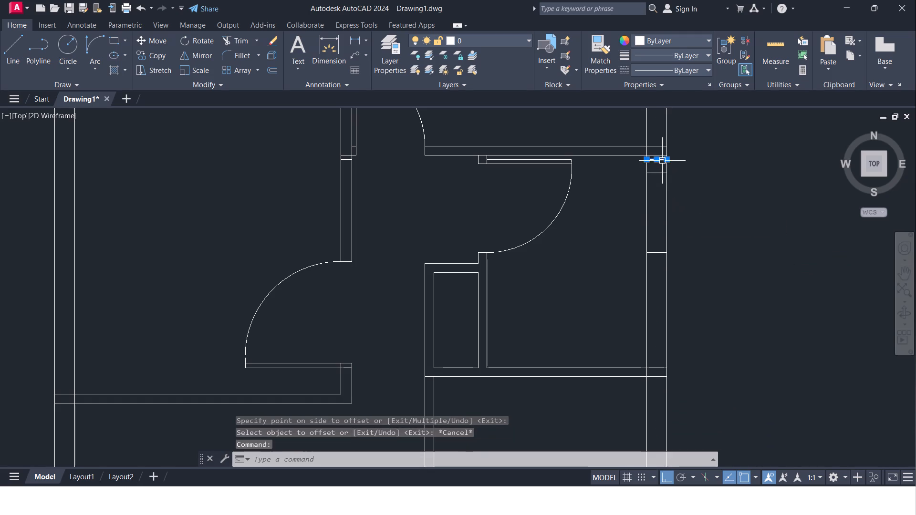
{"action": "key", "text": "Delete"}
Extend the north leaf line of the southern small room's door east to the outer face of the east wall.
{"action": "middle_click_drag", "start_coordinate": [695, 212], "coordinate": [702, 162]}
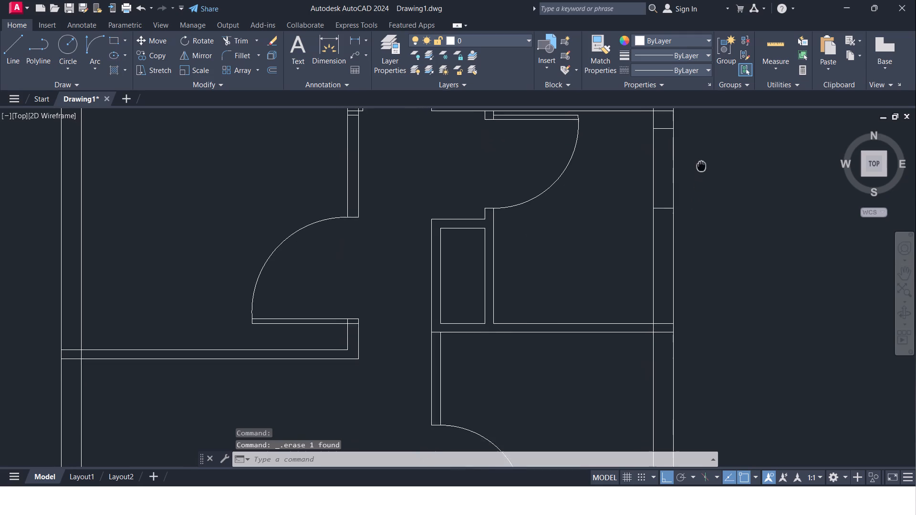
{"action": "middle_click_drag", "start_coordinate": [702, 162], "coordinate": [703, 148]}
{"action": "middle_click_drag", "start_coordinate": [719, 196], "coordinate": [720, 189]}
{"action": "middle_click_drag", "start_coordinate": [733, 241], "coordinate": [730, 107]}
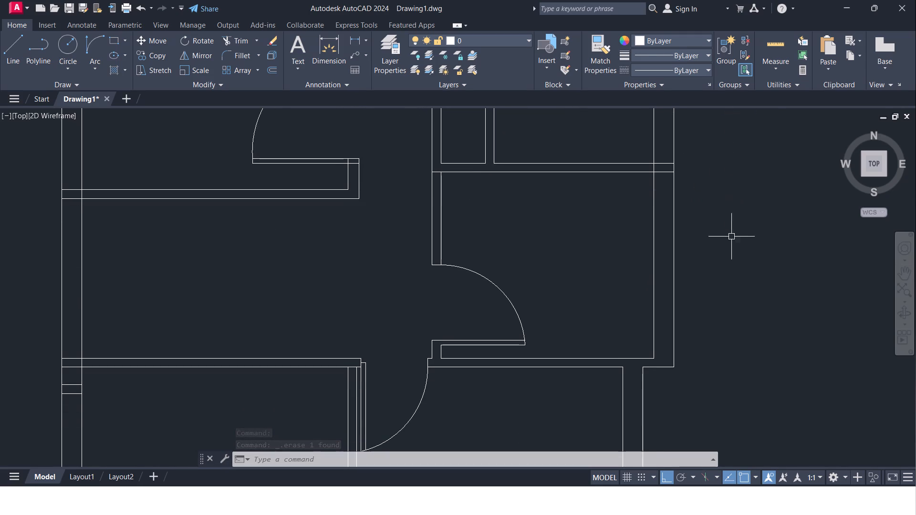
{"action": "middle_click_drag", "start_coordinate": [725, 269], "coordinate": [717, 212]}
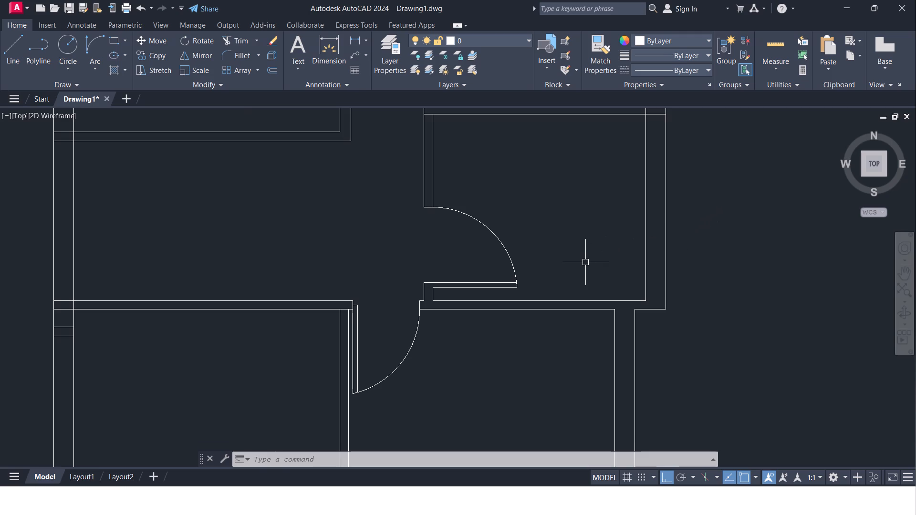
{"action": "key", "text": "Escape"}
{"action": "key", "text": "e"}
{"action": "key", "text": "x"}
{"action": "left_click", "coordinate": [612, 287]}
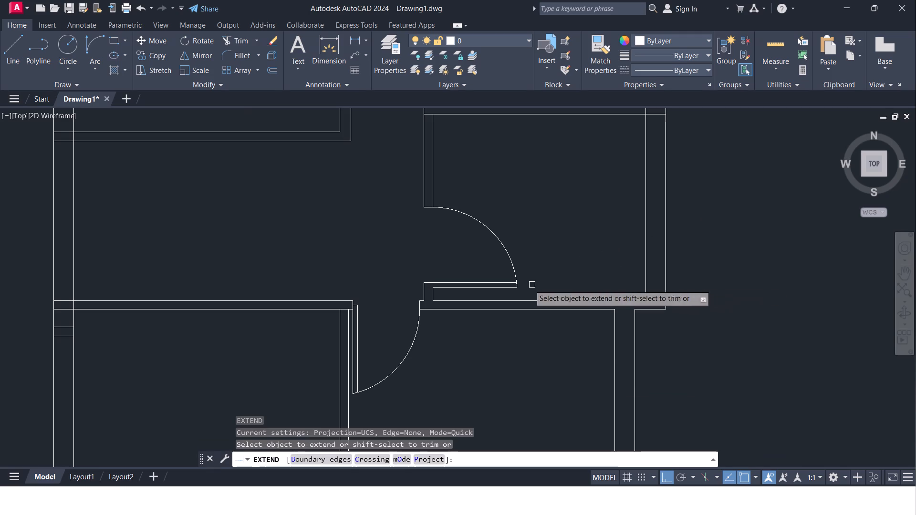
{"action": "left_click", "coordinate": [504, 285]}
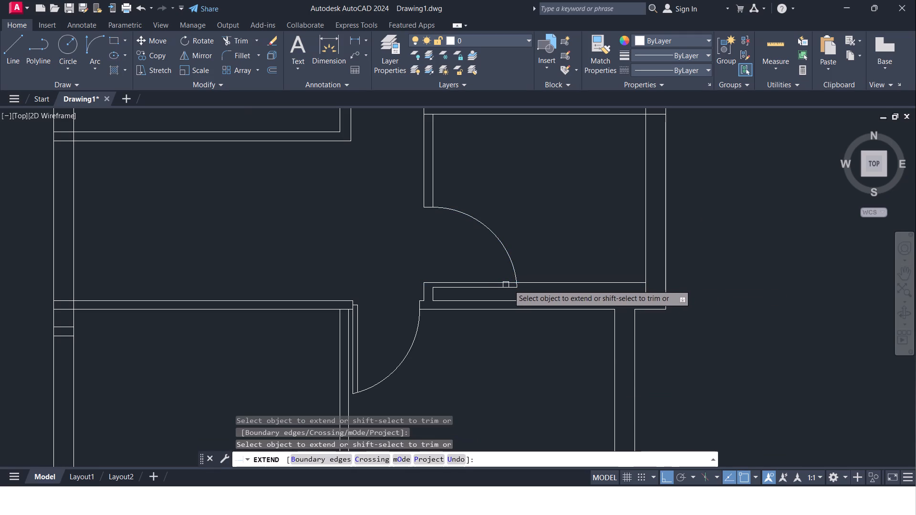
{"action": "left_click", "coordinate": [541, 283]}
{"action": "key", "text": "Escape"}
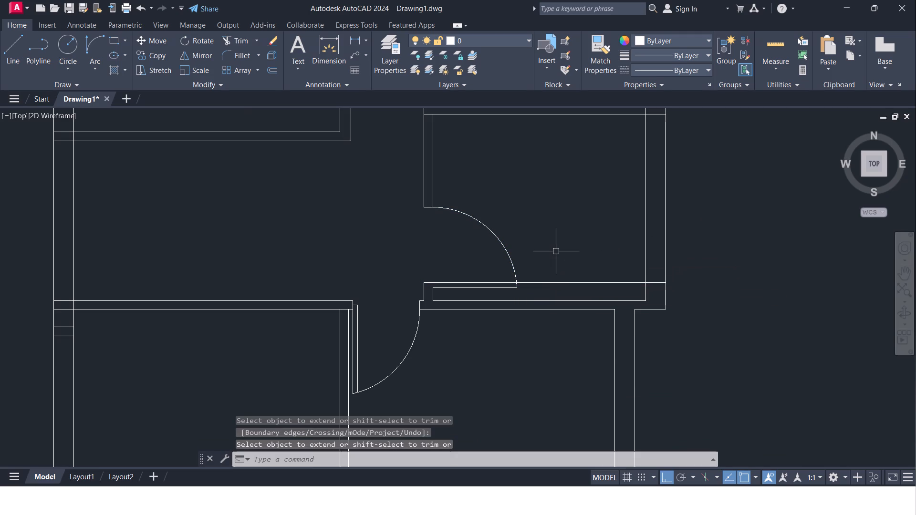
Trim the extended line between the door leaf and the east wall's inner face, keeping the piece inside the wall.
{"action": "type", "text": "TR"}
{"action": "left_click", "coordinate": [601, 279]}
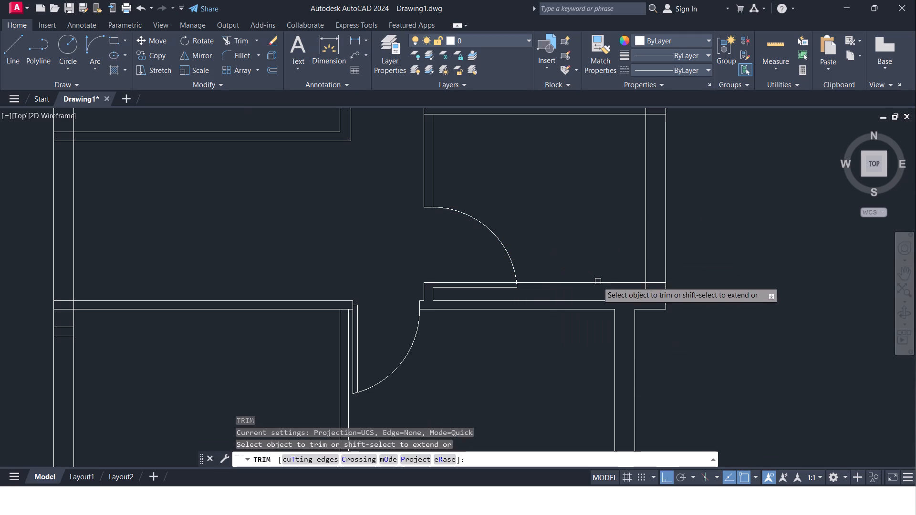
{"action": "left_click", "coordinate": [596, 282]}
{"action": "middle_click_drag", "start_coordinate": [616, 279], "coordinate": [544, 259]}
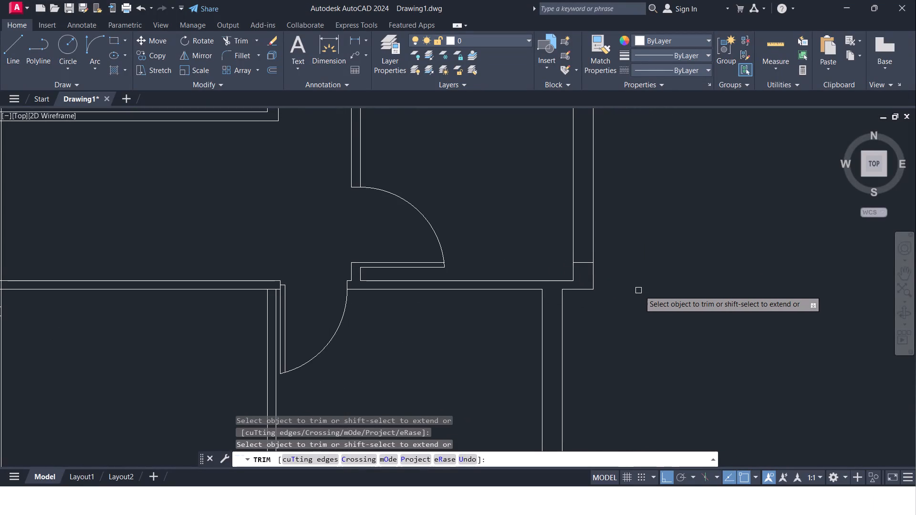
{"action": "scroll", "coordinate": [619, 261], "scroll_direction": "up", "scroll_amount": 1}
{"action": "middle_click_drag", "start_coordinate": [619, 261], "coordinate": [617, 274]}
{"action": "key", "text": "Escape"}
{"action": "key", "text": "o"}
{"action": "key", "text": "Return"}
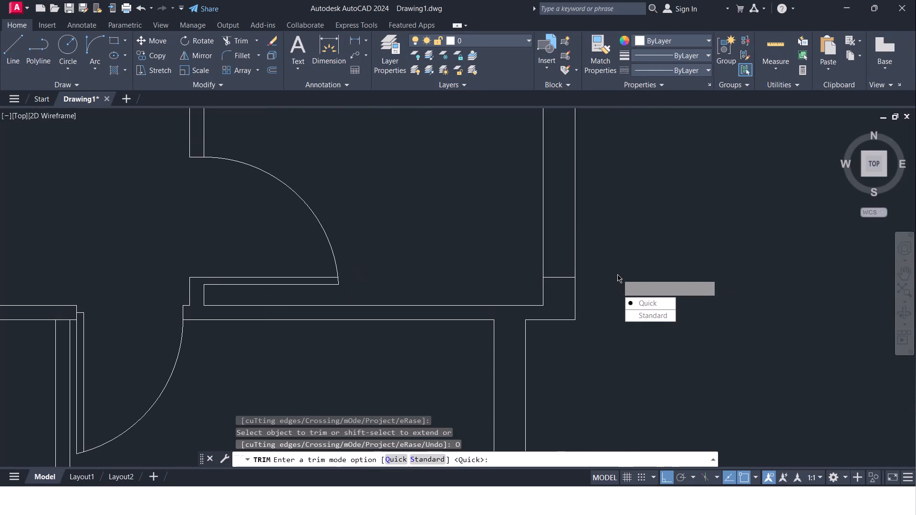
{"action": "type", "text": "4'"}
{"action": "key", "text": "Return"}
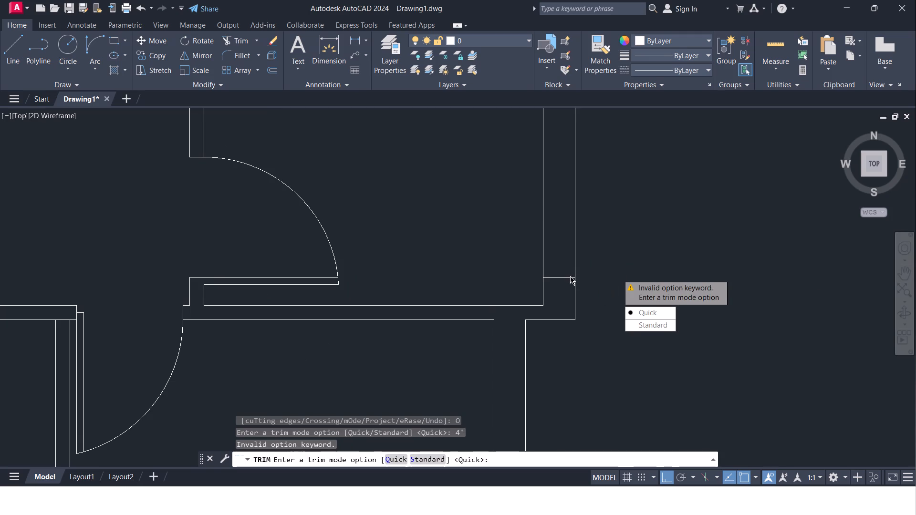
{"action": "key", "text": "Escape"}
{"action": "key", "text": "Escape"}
Offset the short horizontal line in the southern small room's east wall 4' to the south and 4' to the north.
{"action": "key", "text": "o"}
{"action": "key", "text": "Return"}
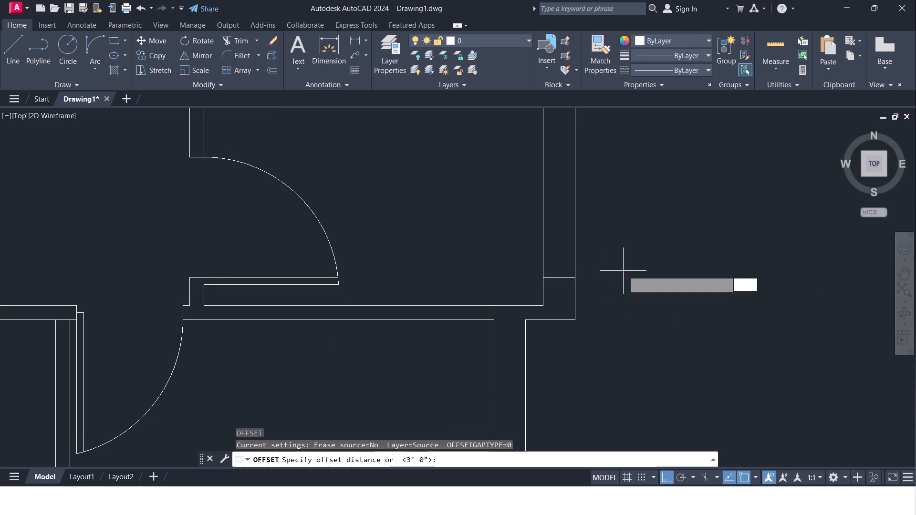
{"action": "key", "text": "4"}
{"action": "key", "text": "apostrophe"}
{"action": "key", "text": "Return"}
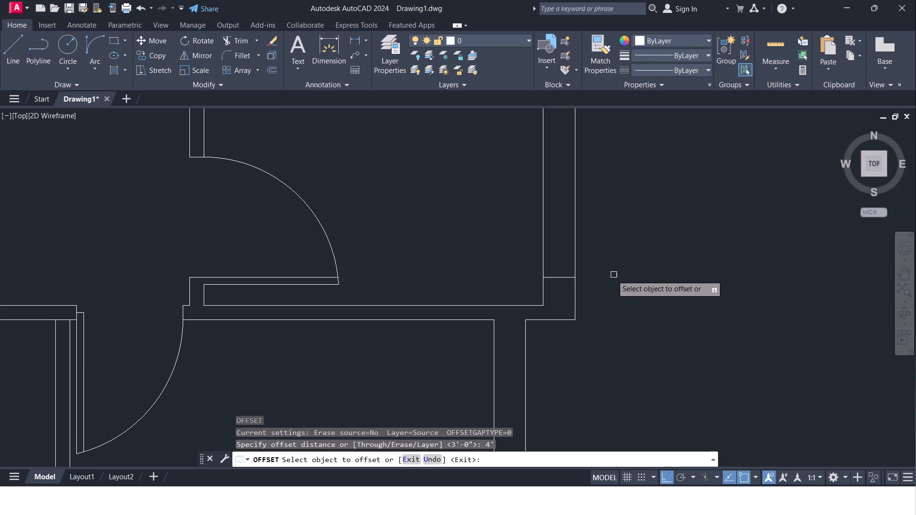
{"action": "left_click", "coordinate": [555, 278]}
{"action": "middle_click_drag", "start_coordinate": [561, 232], "coordinate": [553, 313]}
{"action": "scroll", "coordinate": [554, 304], "scroll_direction": "down", "scroll_amount": 1}
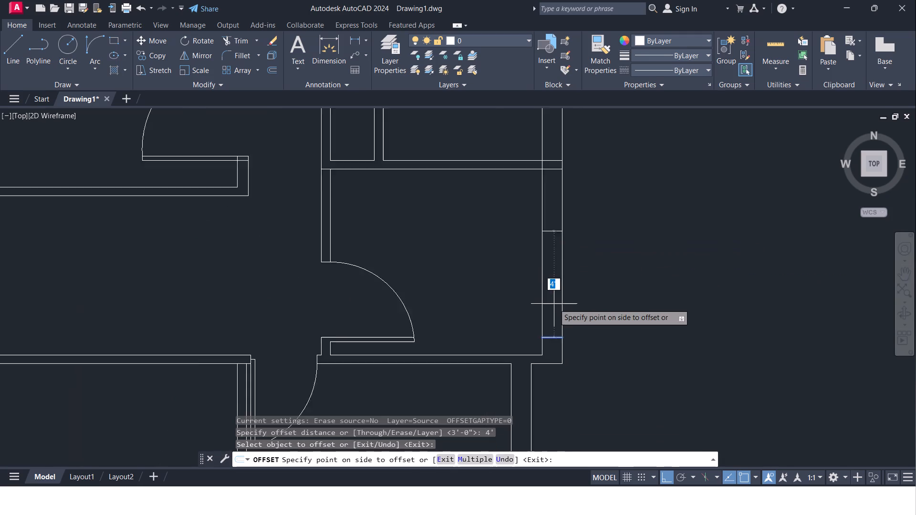
{"action": "scroll", "coordinate": [554, 304], "scroll_direction": "down", "scroll_amount": 1}
{"action": "left_click", "coordinate": [552, 272]}
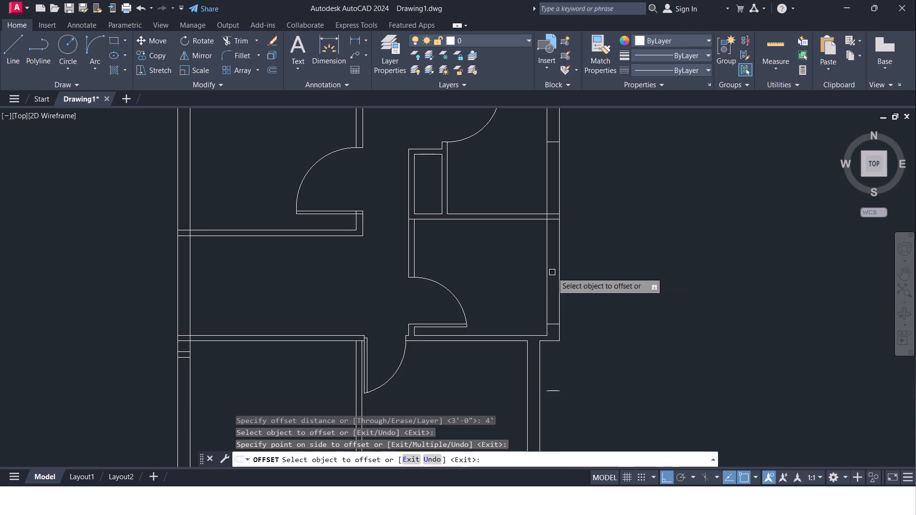
{"action": "left_click", "coordinate": [556, 322]}
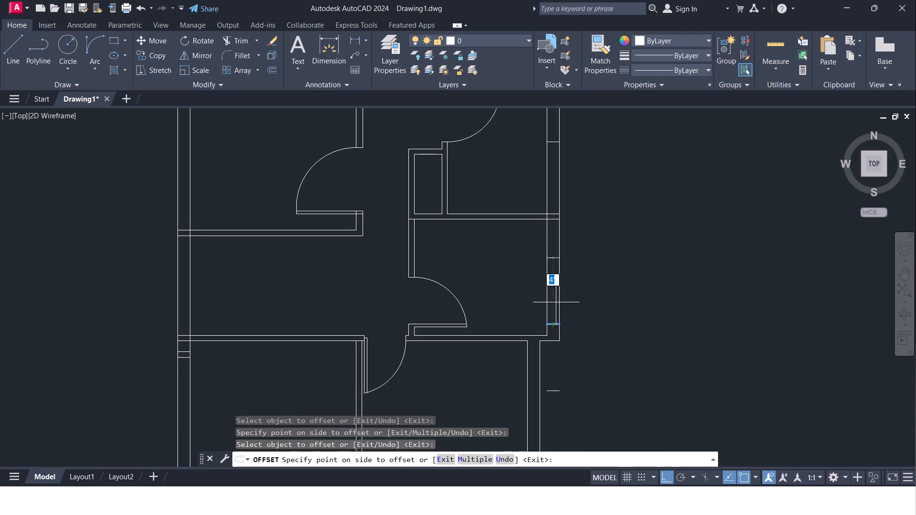
{"action": "left_click", "coordinate": [556, 277]}
{"action": "key", "text": "Escape"}
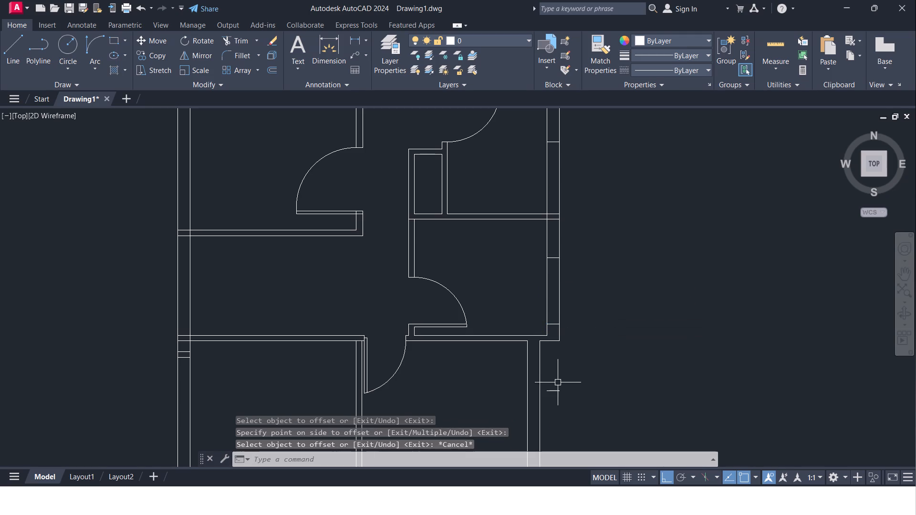
Erase the stray short horizontal line outside the house, south of the small room's east wall.
{"action": "left_click", "coordinate": [555, 392]}
{"action": "key", "text": "Delete"}
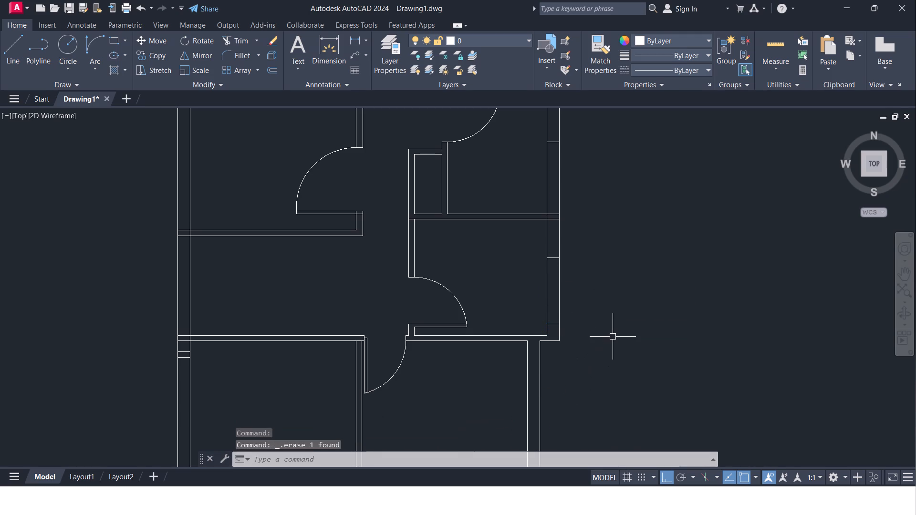
Offset the outer face of the east wall 3' to the east.
{"action": "scroll", "coordinate": [638, 307], "scroll_direction": "down", "scroll_amount": 1}
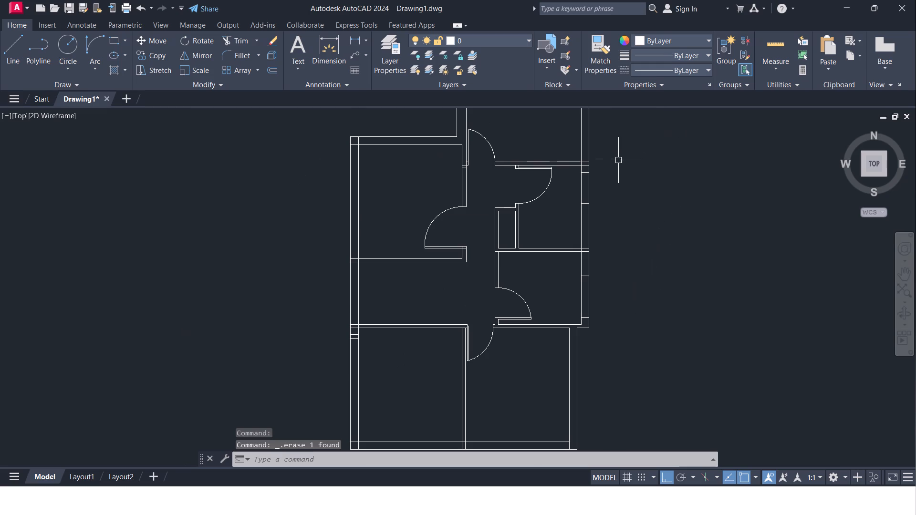
{"action": "scroll", "coordinate": [607, 144], "scroll_direction": "down", "scroll_amount": 1}
{"action": "scroll", "coordinate": [601, 159], "scroll_direction": "up", "scroll_amount": 2}
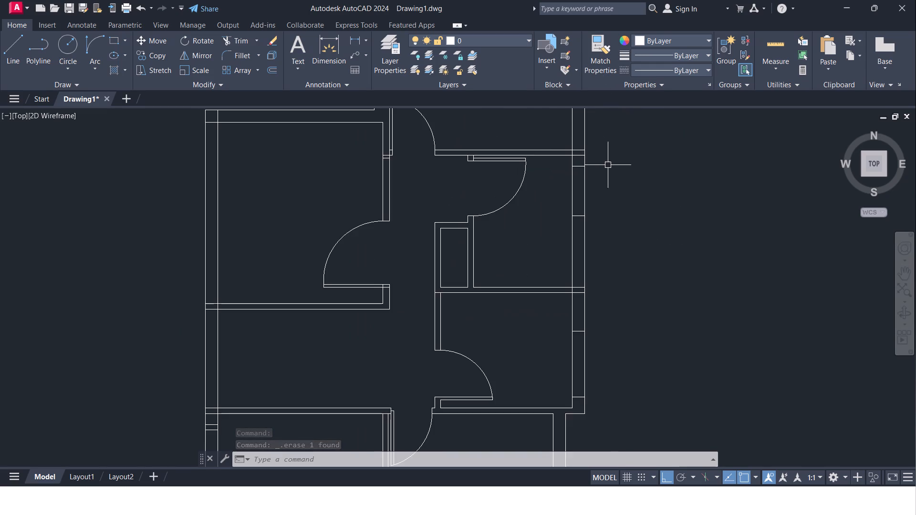
{"action": "scroll", "coordinate": [608, 165], "scroll_direction": "up", "scroll_amount": 2}
{"action": "middle_click_drag", "start_coordinate": [608, 165], "coordinate": [612, 183]}
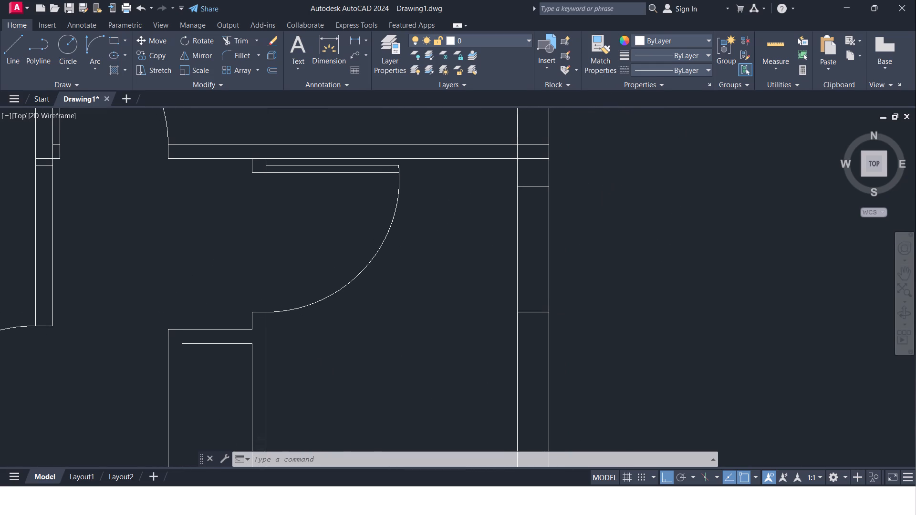
{"action": "key", "text": "Escape"}
{"action": "key", "text": "o"}
{"action": "key", "text": "Return"}
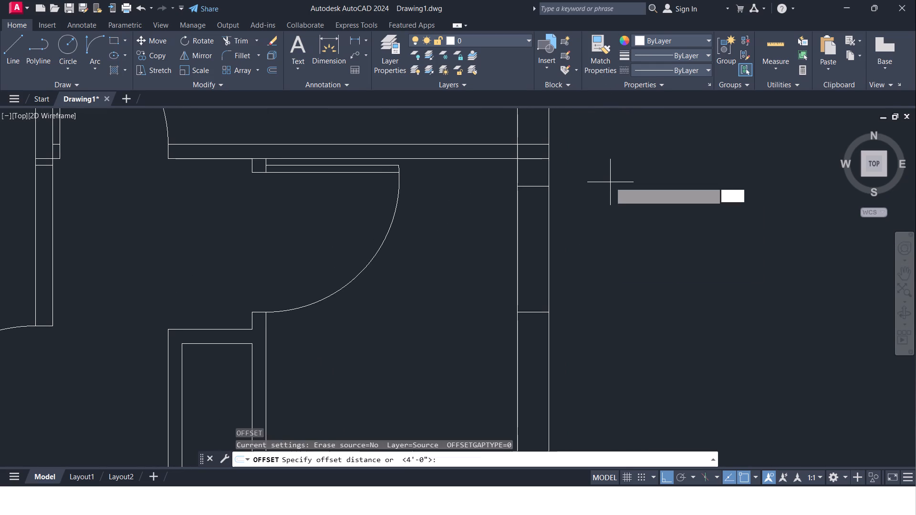
{"action": "key", "text": "3"}
{"action": "key", "text": "apostrophe"}
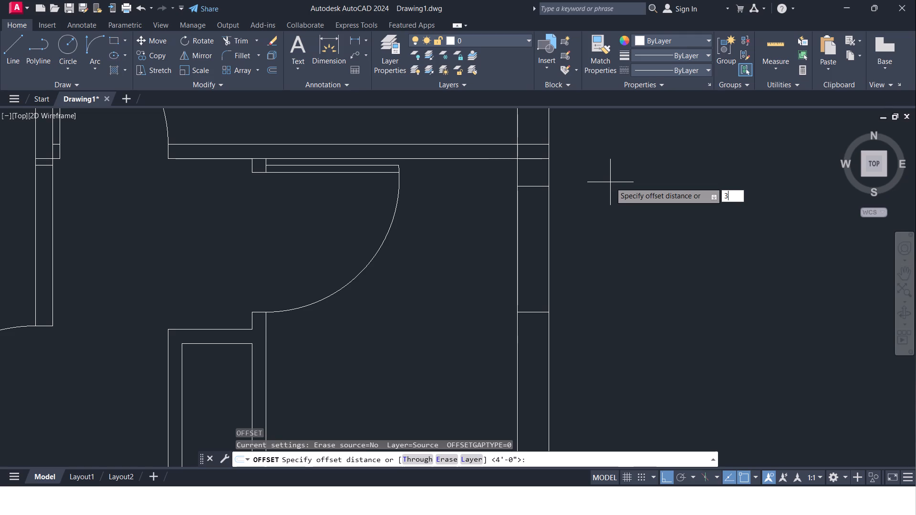
{"action": "key", "text": "Return"}
{"action": "left_click", "coordinate": [549, 173]}
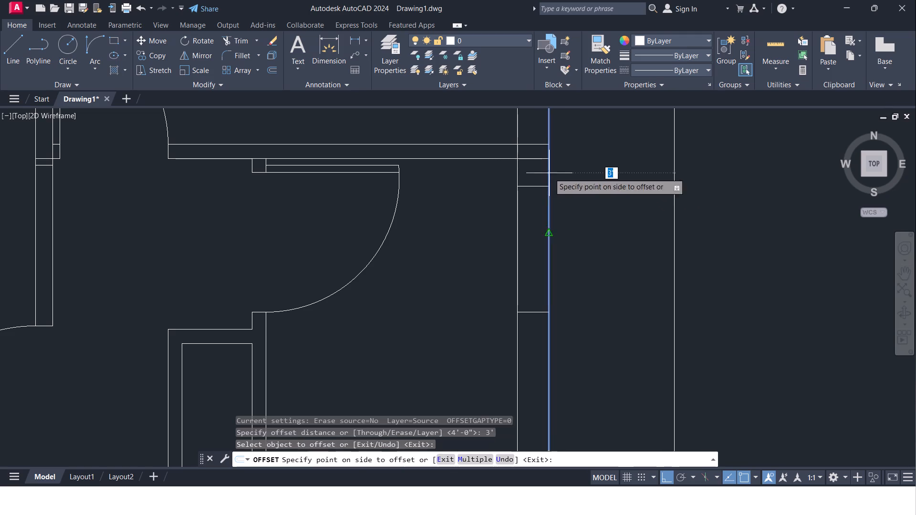
{"action": "left_click", "coordinate": [619, 179]}
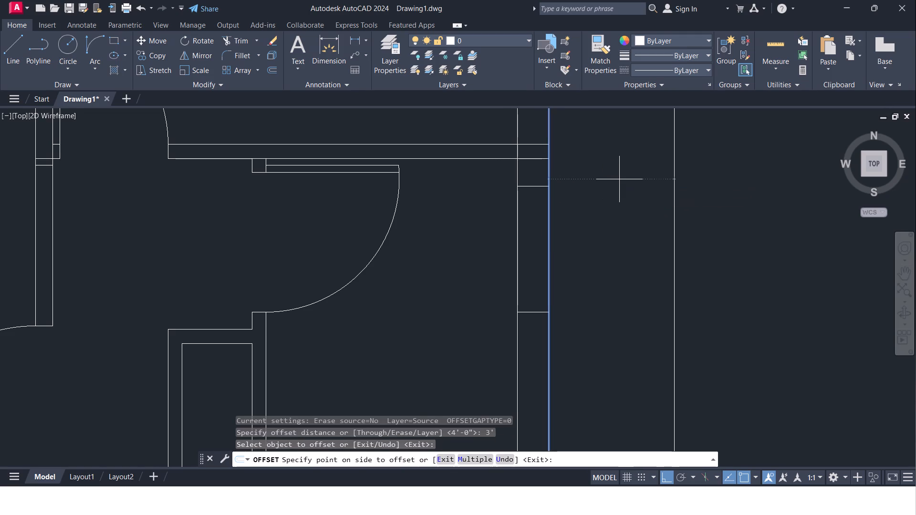
{"action": "middle_click_drag", "start_coordinate": [608, 219], "coordinate": [628, 188]}
{"action": "scroll", "coordinate": [628, 189], "scroll_direction": "down", "scroll_amount": 2}
{"action": "middle_click_drag", "start_coordinate": [617, 217], "coordinate": [611, 217]}
{"action": "key", "text": "Escape"}
Extend the four partition lines north and south of the northeastern small room east to the new vertical line outside the wall.
{"action": "key", "text": "e"}
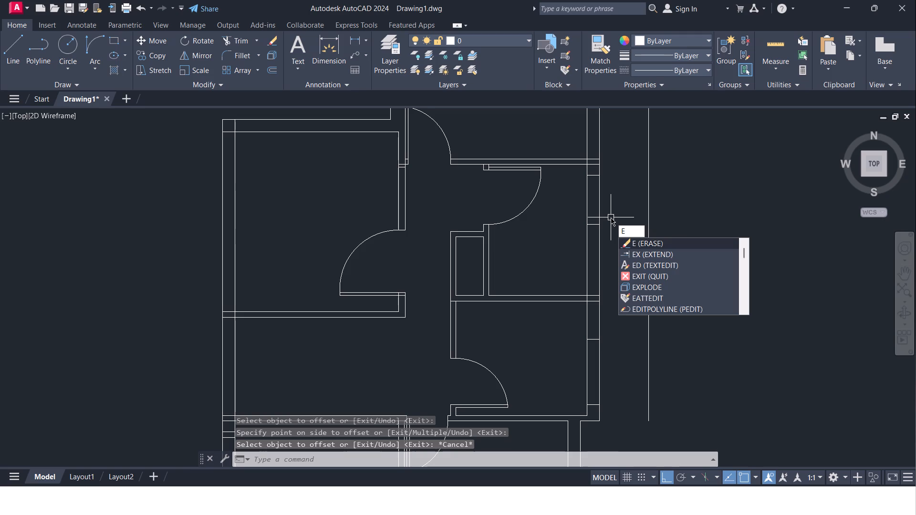
{"action": "key", "text": "x"}
{"action": "left_click", "coordinate": [660, 240]}
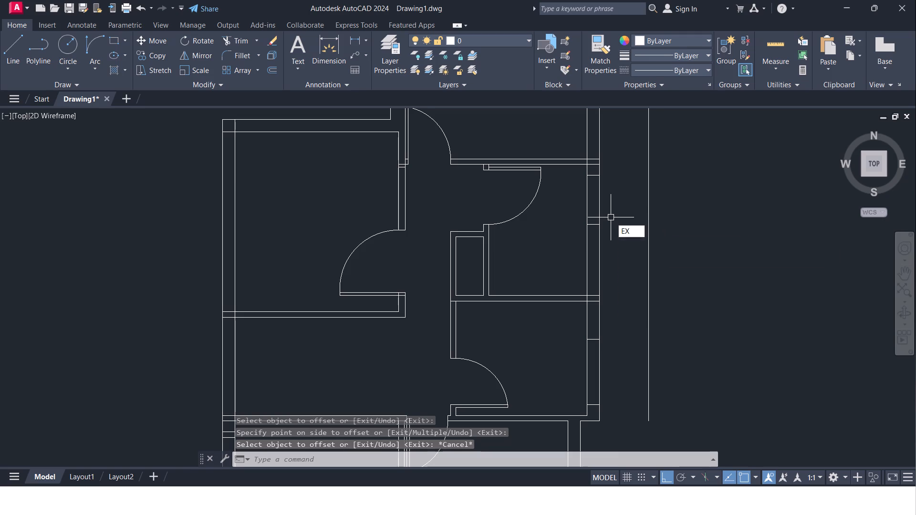
{"action": "left_click", "coordinate": [593, 156]}
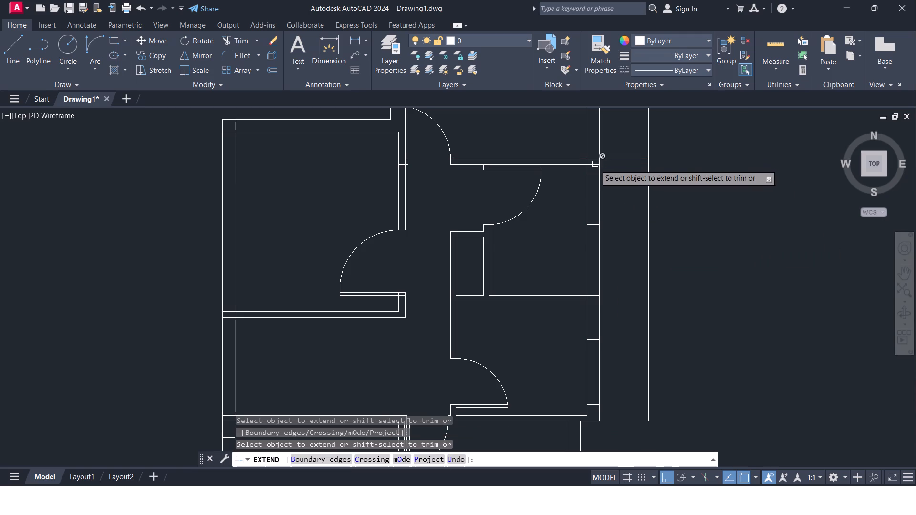
{"action": "left_click", "coordinate": [595, 165]}
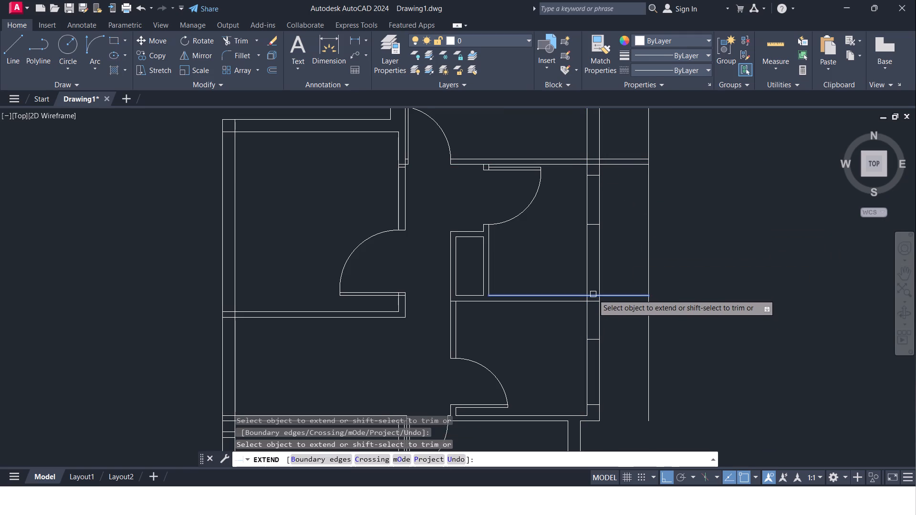
{"action": "left_click", "coordinate": [593, 294]}
{"action": "left_click", "coordinate": [593, 300]}
{"action": "middle_click_drag", "start_coordinate": [687, 234], "coordinate": [636, 257]}
{"action": "scroll", "coordinate": [623, 248], "scroll_direction": "down", "scroll_amount": 2}
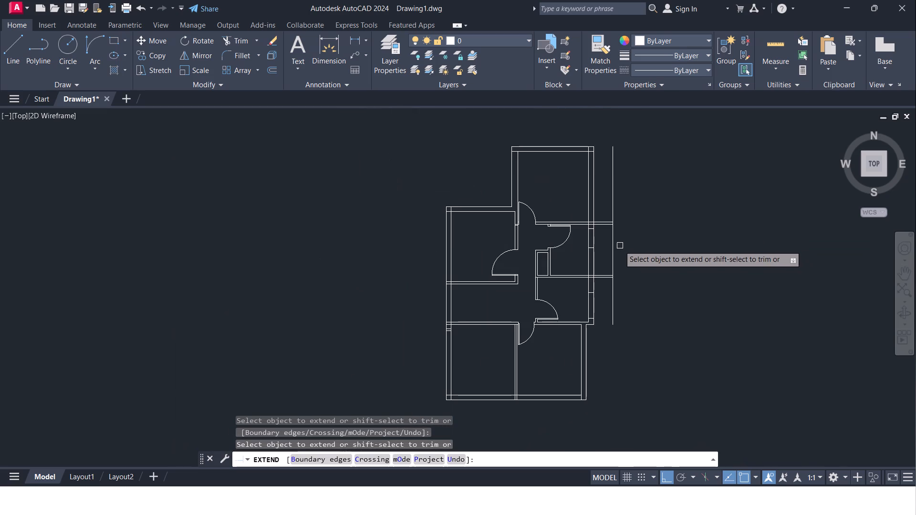
{"action": "scroll", "coordinate": [611, 243], "scroll_direction": "up", "scroll_amount": 2}
{"action": "middle_click_drag", "start_coordinate": [636, 240], "coordinate": [631, 239]}
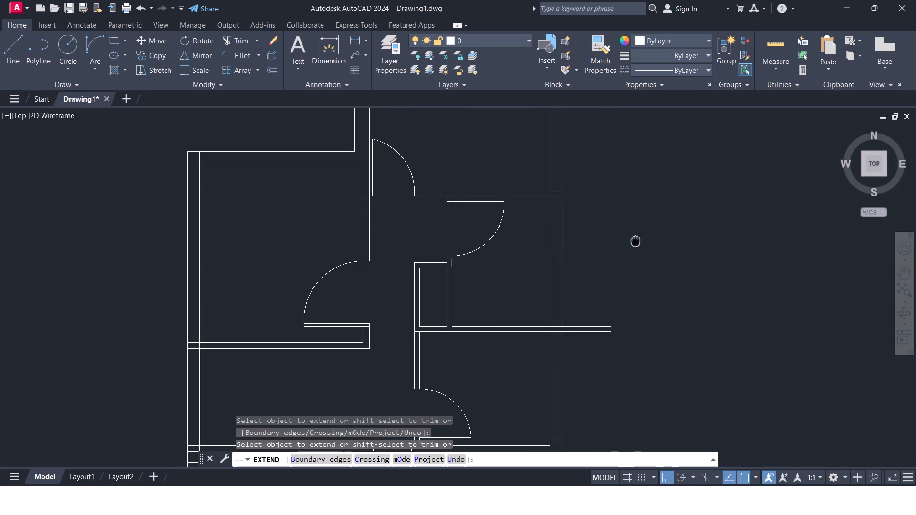
{"action": "middle_click_drag", "start_coordinate": [631, 239], "coordinate": [608, 237]}
{"action": "key", "text": "Escape"}
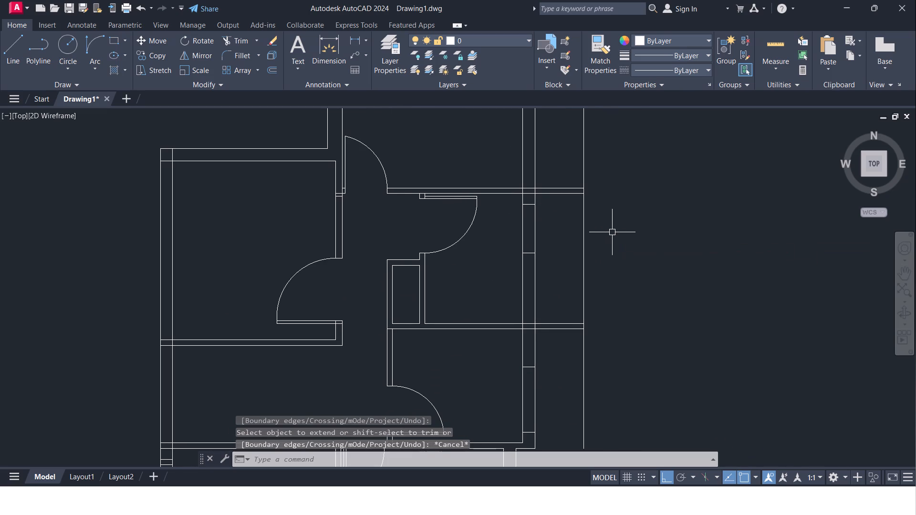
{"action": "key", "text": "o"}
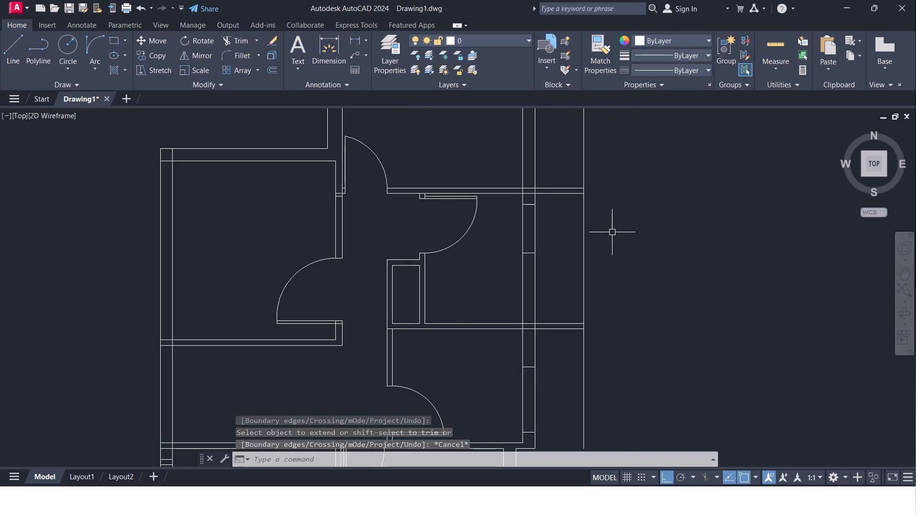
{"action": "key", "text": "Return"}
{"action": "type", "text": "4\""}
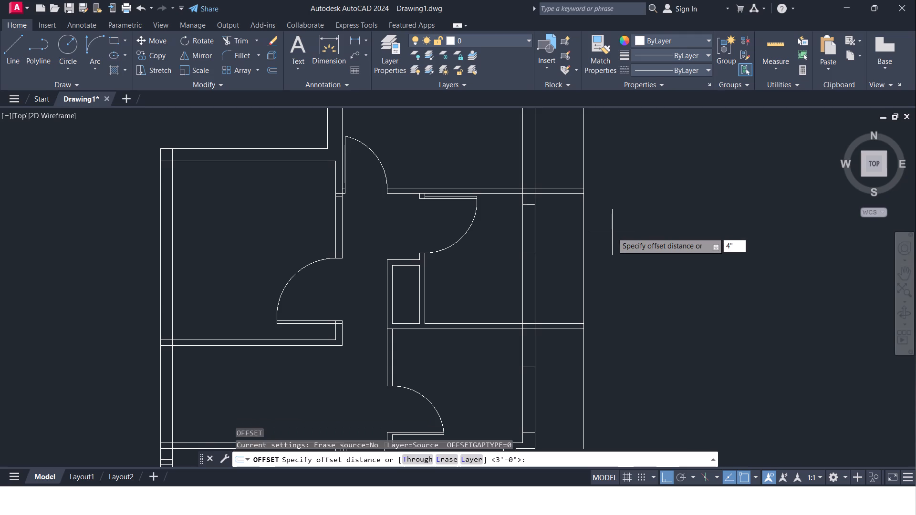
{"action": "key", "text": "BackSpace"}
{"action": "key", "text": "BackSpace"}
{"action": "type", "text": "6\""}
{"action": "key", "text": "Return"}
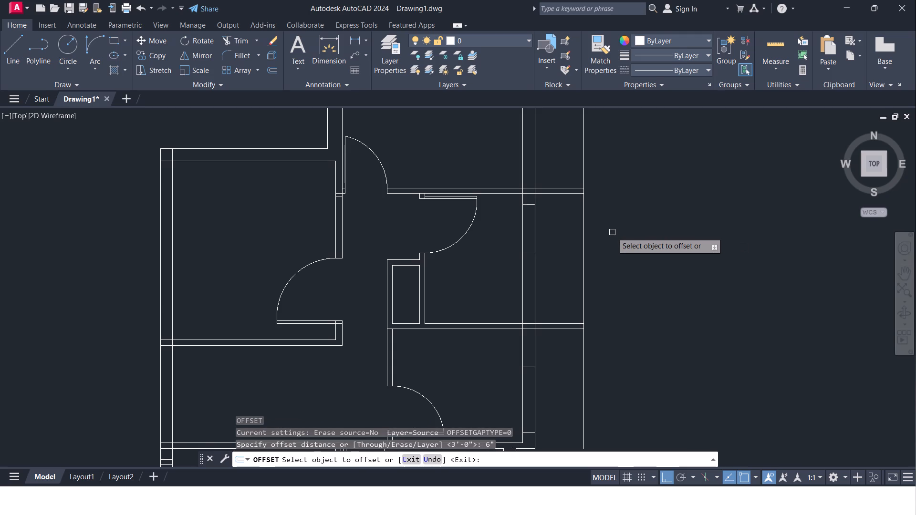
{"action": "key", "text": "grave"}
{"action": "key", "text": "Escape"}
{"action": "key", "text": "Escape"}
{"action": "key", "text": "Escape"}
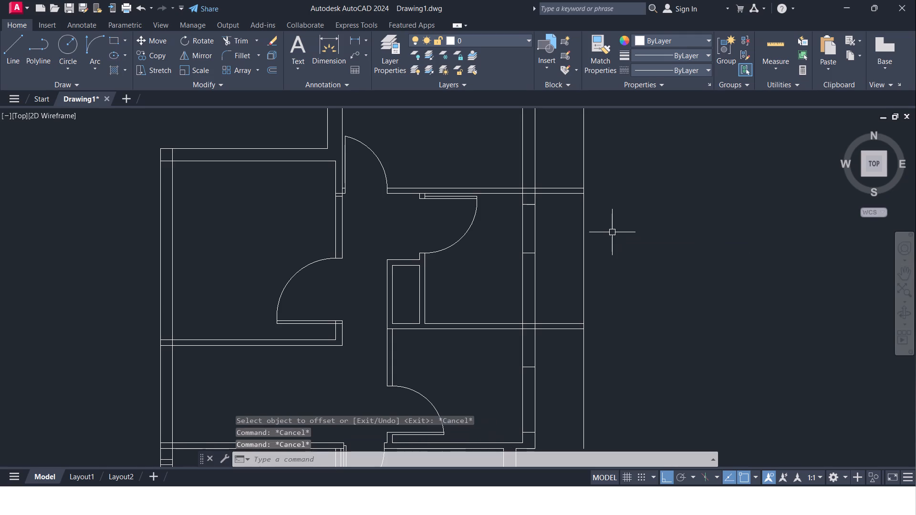
Offset the vertical line outside the east wall 6" to the east.
{"action": "key", "text": "o"}
{"action": "key", "text": "Return"}
{"action": "key", "text": "6"}
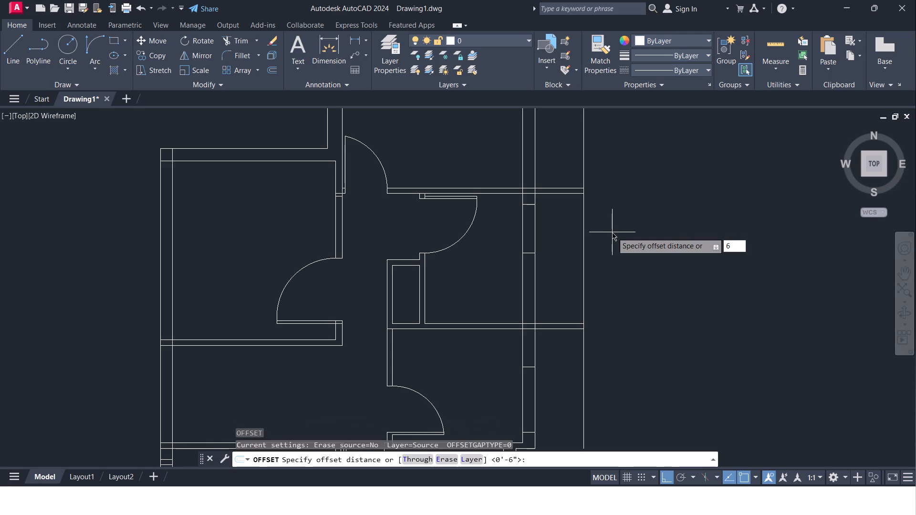
{"action": "key", "text": "shift+quotedbl"}
{"action": "key", "text": "Return"}
{"action": "left_click", "coordinate": [585, 257]}
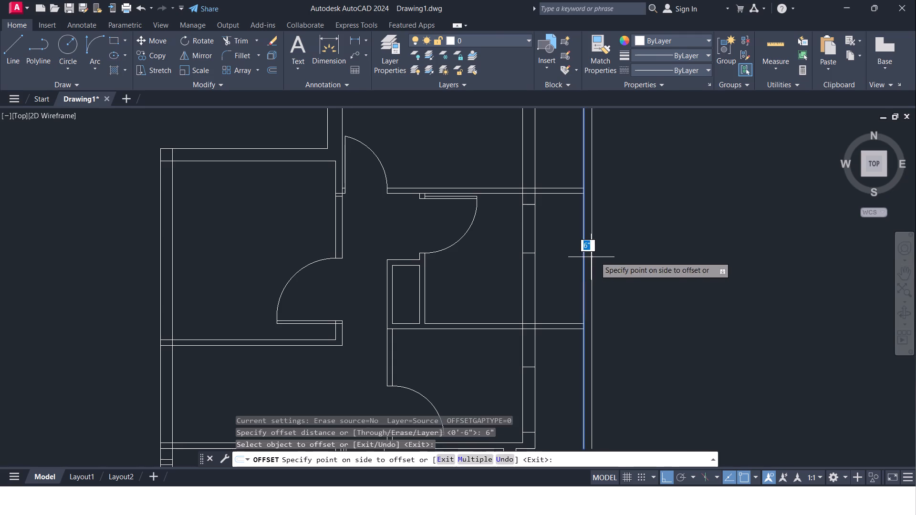
{"action": "left_click", "coordinate": [626, 252]}
{"action": "key", "text": "Escape"}
Extend the four partition lines north and south of the northeastern small room east to the outermost vertical line.
{"action": "key", "text": "e"}
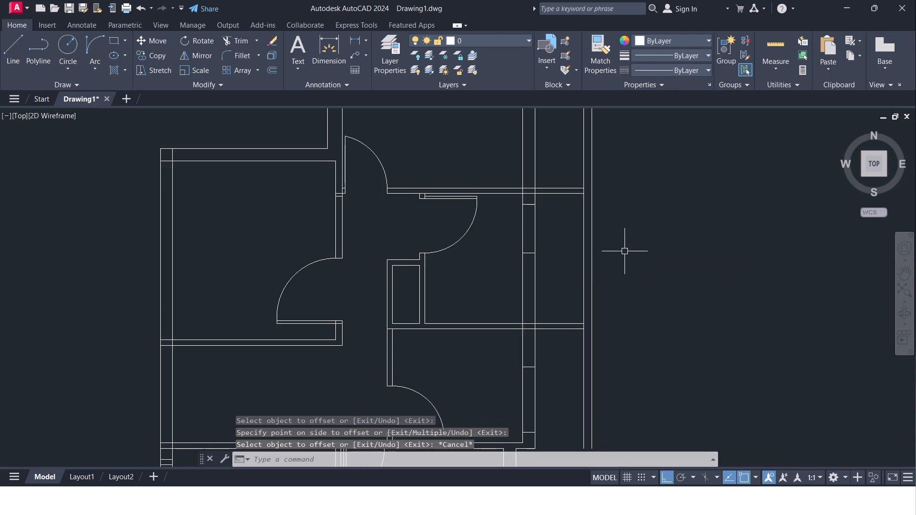
{"action": "key", "text": "x"}
{"action": "left_click", "coordinate": [645, 276]}
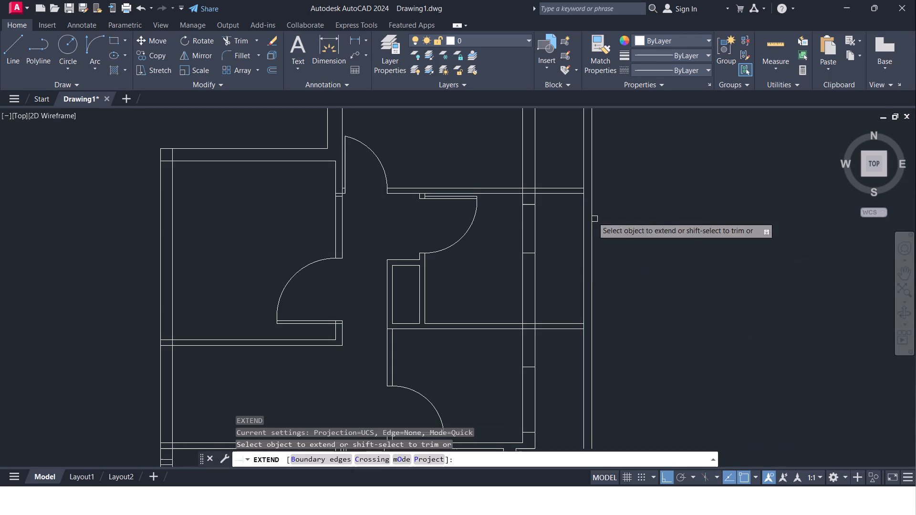
{"action": "left_click", "coordinate": [574, 186]}
{"action": "left_click", "coordinate": [575, 194]}
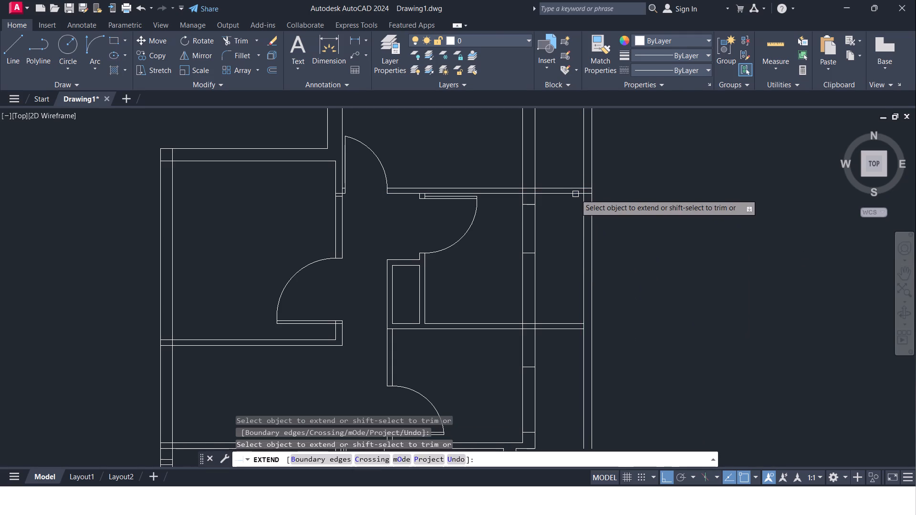
{"action": "middle_click_drag", "start_coordinate": [579, 247], "coordinate": [584, 213]}
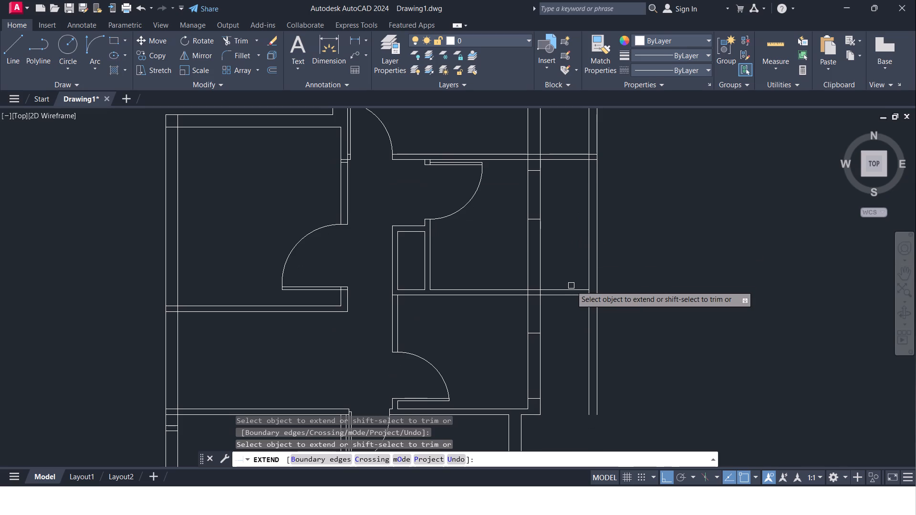
{"action": "left_click", "coordinate": [571, 288]}
{"action": "left_click", "coordinate": [579, 295]}
{"action": "key", "text": "Escape"}
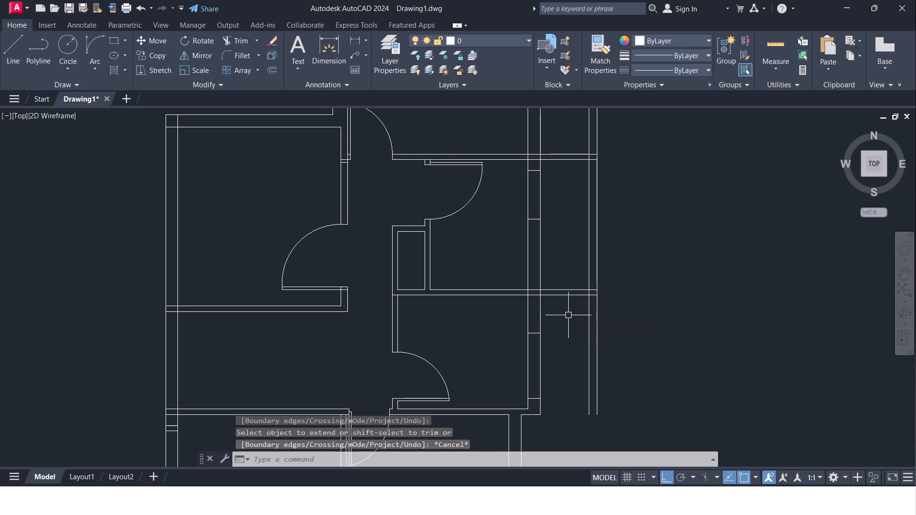
Trim the projection's two vertical lines where they run past its north and south walls.
{"action": "key", "text": "t"}
{"action": "key", "text": "r"}
{"action": "left_click", "coordinate": [587, 337]}
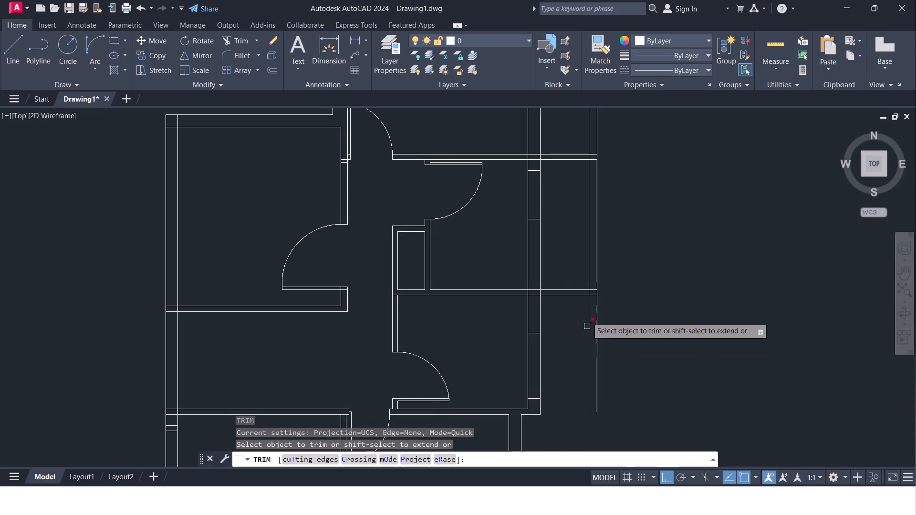
{"action": "left_click_drag", "start_coordinate": [575, 138], "coordinate": [624, 143]}
{"action": "left_click_drag", "start_coordinate": [566, 344], "coordinate": [606, 323]}
{"action": "left_click", "coordinate": [663, 300]}
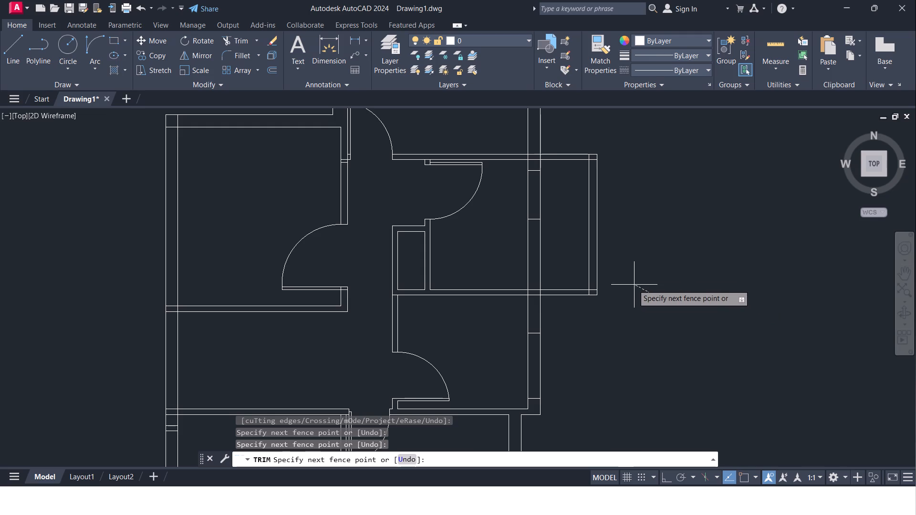
{"action": "left_click", "coordinate": [650, 199]}
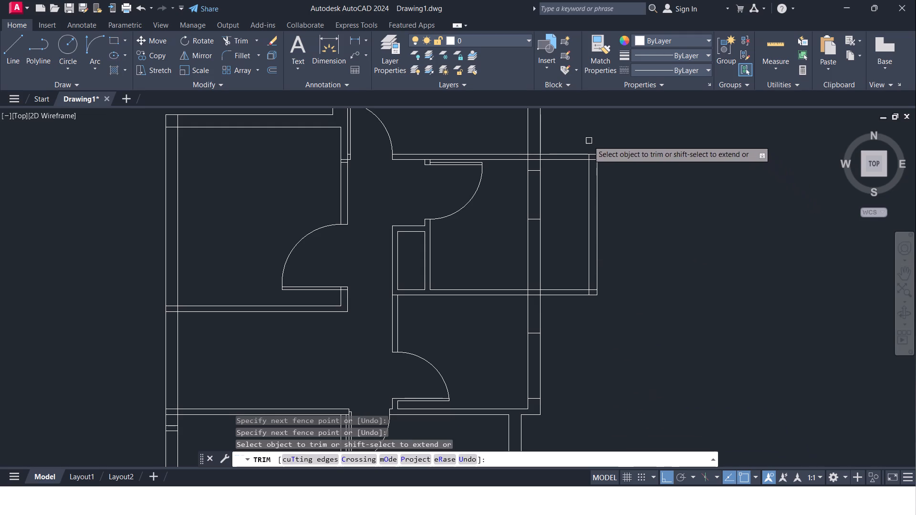
Trim the overlapping lines where the projection's north wall crosses the east wall and at the projection's northeast corner.
{"action": "scroll", "coordinate": [582, 141], "scroll_direction": "up", "scroll_amount": 3}
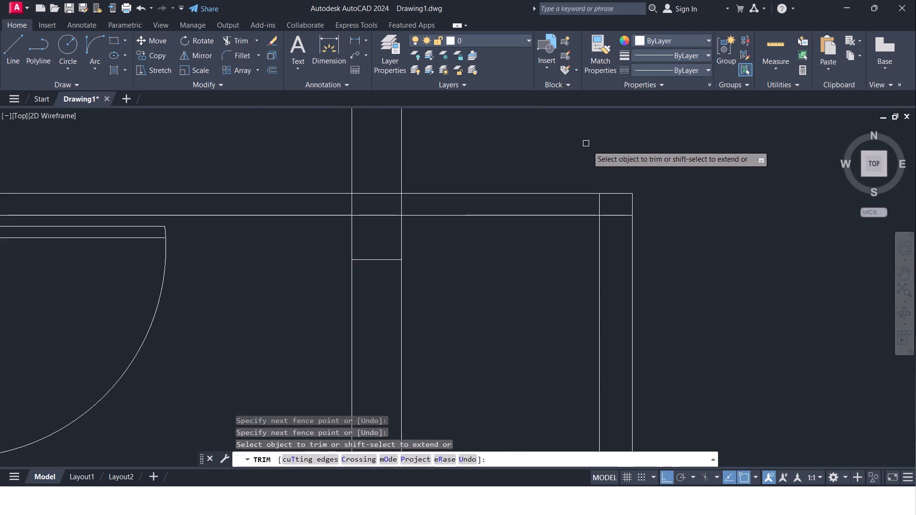
{"action": "middle_click_drag", "start_coordinate": [589, 148], "coordinate": [632, 165]}
{"action": "left_click", "coordinate": [446, 222]}
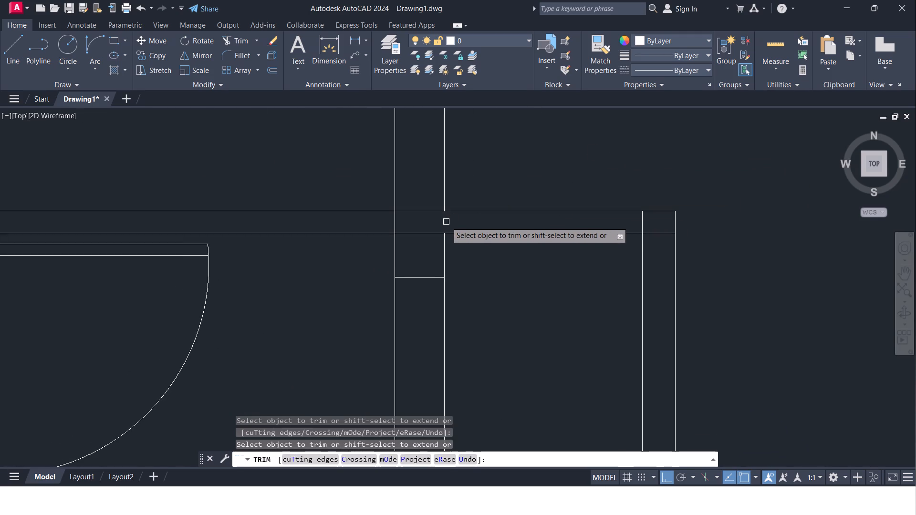
{"action": "left_click", "coordinate": [397, 224]}
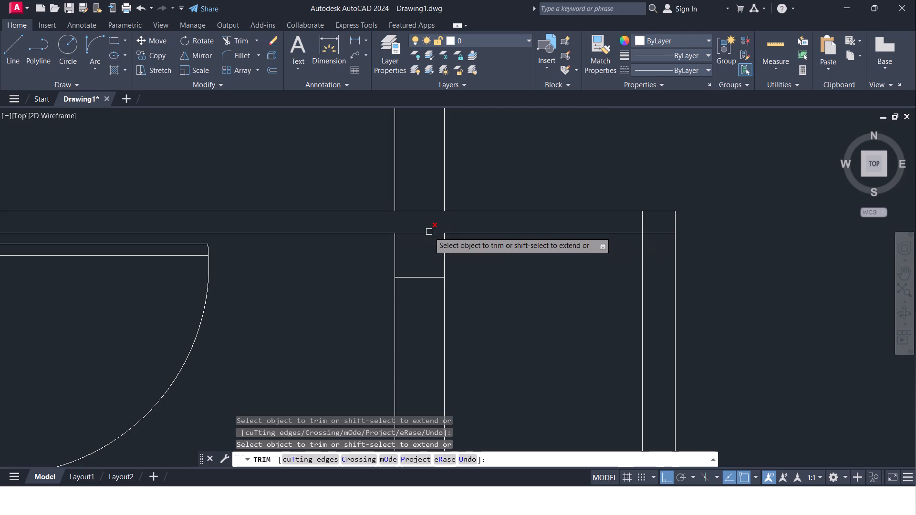
{"action": "left_click", "coordinate": [428, 232]}
{"action": "left_click", "coordinate": [425, 210]}
{"action": "scroll", "coordinate": [535, 282], "scroll_direction": "down", "scroll_amount": 1}
{"action": "middle_click_drag", "start_coordinate": [535, 282], "coordinate": [506, 209]}
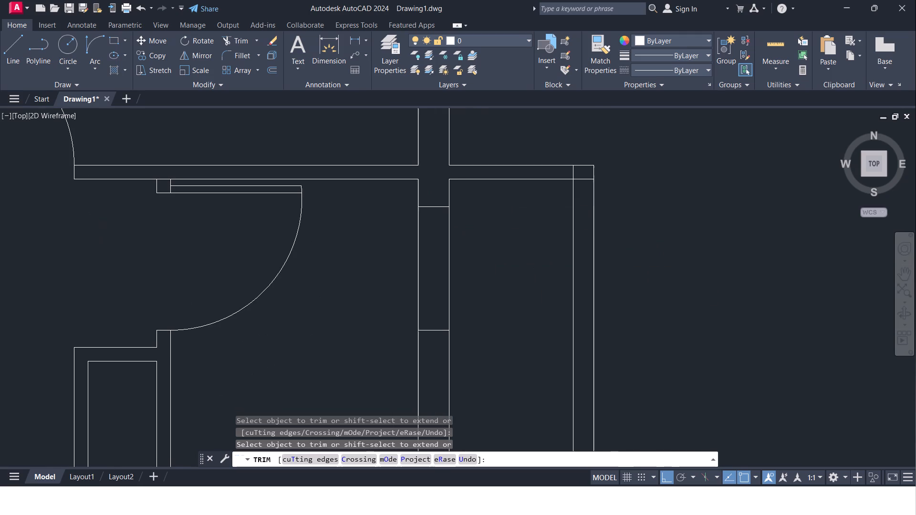
{"action": "left_click", "coordinate": [573, 173]}
{"action": "left_click", "coordinate": [583, 181]}
{"action": "scroll", "coordinate": [583, 182], "scroll_direction": "down", "scroll_amount": 3}
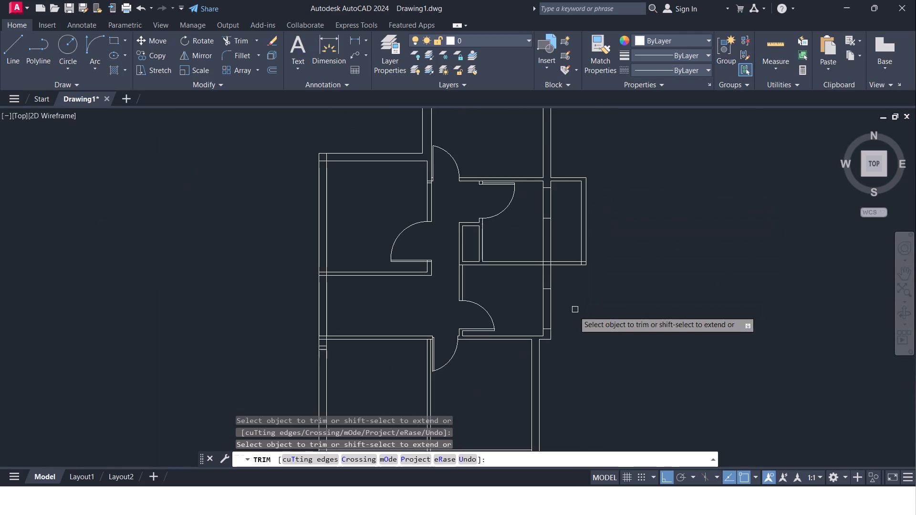
Trim the overlapping lines where the projection's south wall crosses the east wall and at the projection's southeast corner.
{"action": "scroll", "coordinate": [555, 280], "scroll_direction": "up", "scroll_amount": 4}
{"action": "left_click", "coordinate": [499, 190]}
{"action": "left_click", "coordinate": [495, 215]}
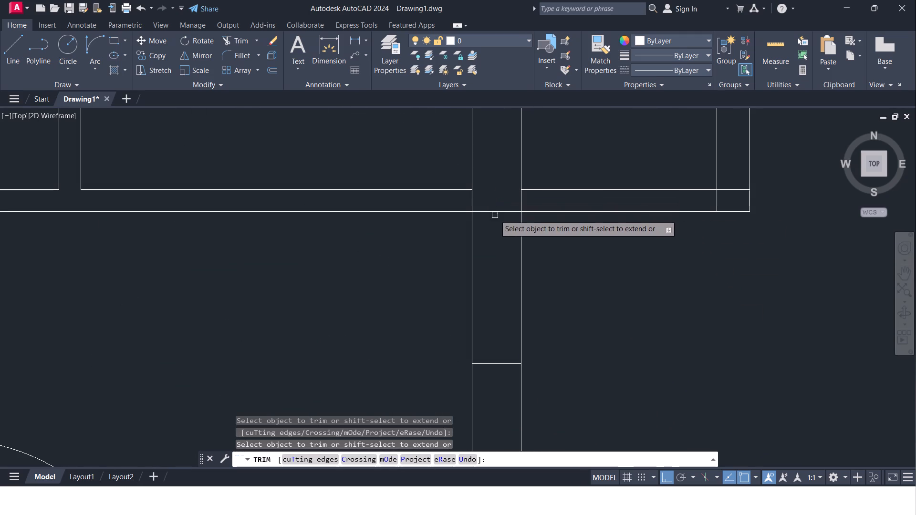
{"action": "left_click", "coordinate": [494, 207]}
{"action": "left_click", "coordinate": [475, 201]}
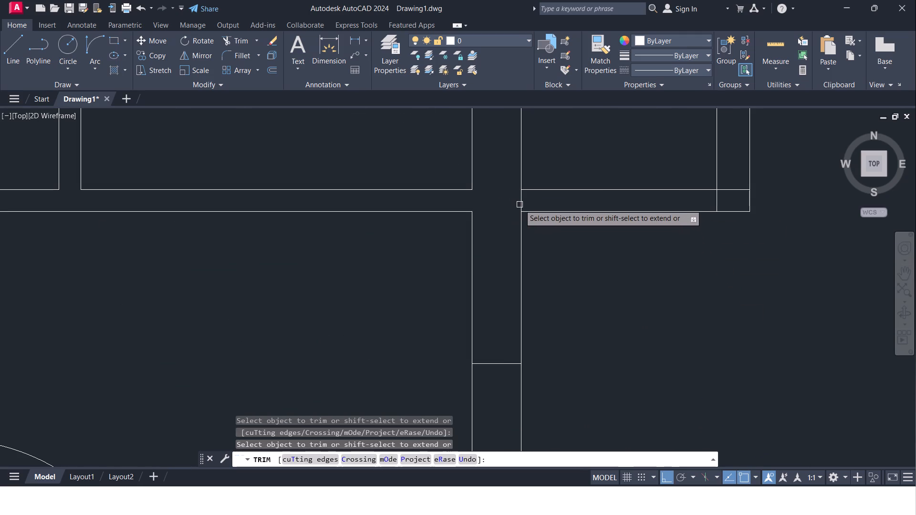
{"action": "left_click", "coordinate": [520, 205]}
{"action": "left_click", "coordinate": [721, 204]}
{"action": "left_click", "coordinate": [709, 204]}
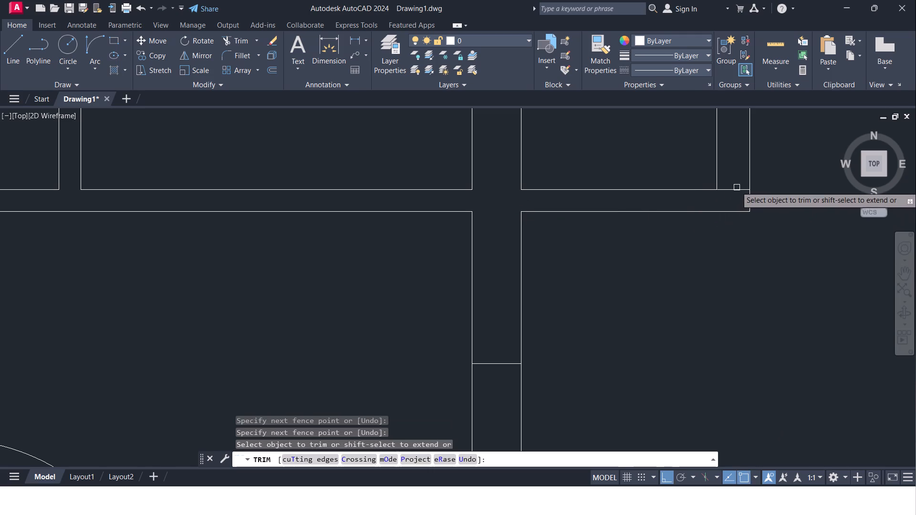
{"action": "left_click", "coordinate": [737, 185]}
{"action": "left_click", "coordinate": [730, 197]}
{"action": "scroll", "coordinate": [730, 197], "scroll_direction": "down", "scroll_amount": 6}
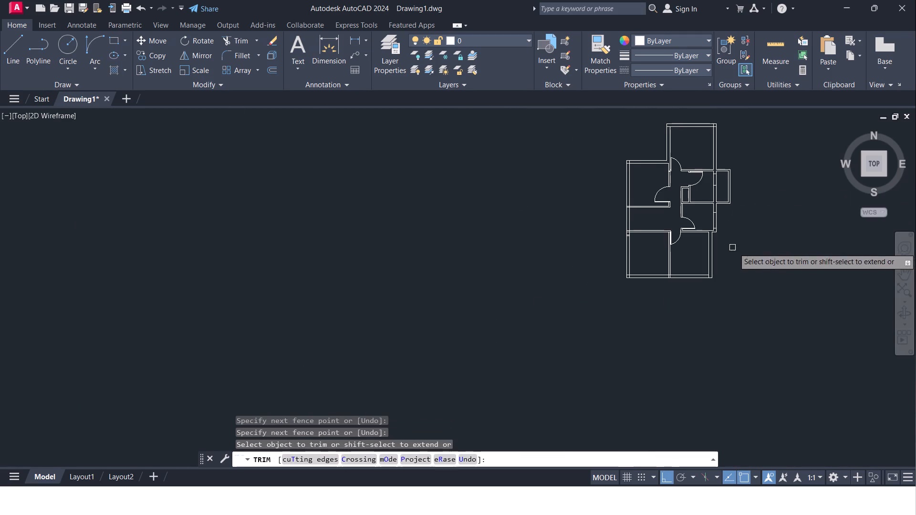
{"action": "middle_click_drag", "start_coordinate": [734, 248], "coordinate": [698, 264]}
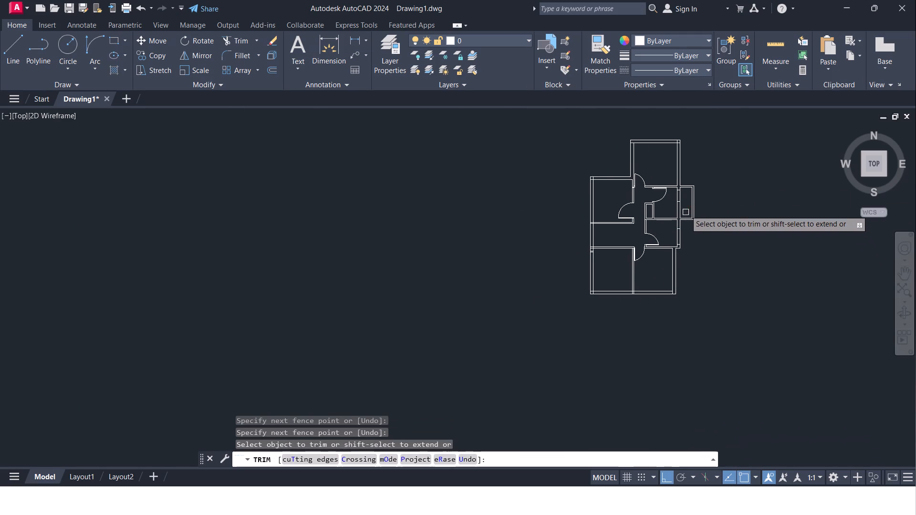
{"action": "scroll", "coordinate": [688, 203], "scroll_direction": "up", "scroll_amount": 2}
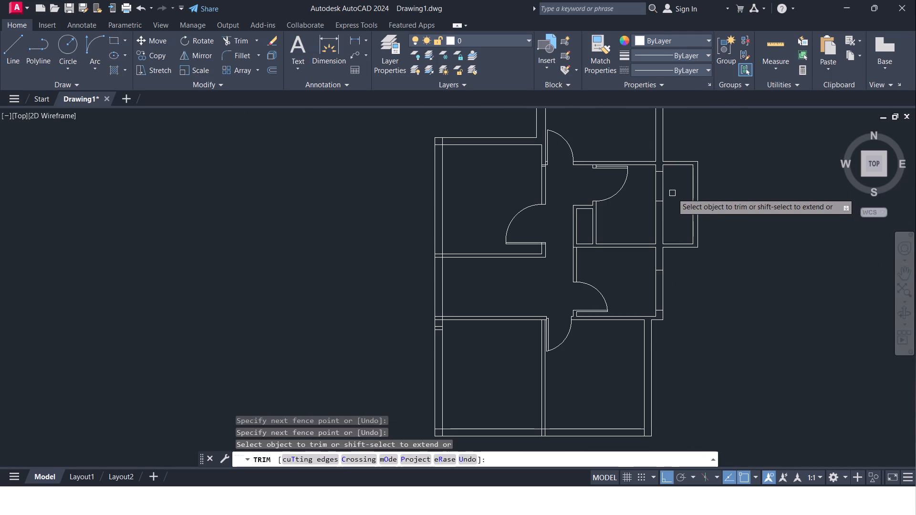
{"action": "middle_click_drag", "start_coordinate": [672, 193], "coordinate": [677, 213]}
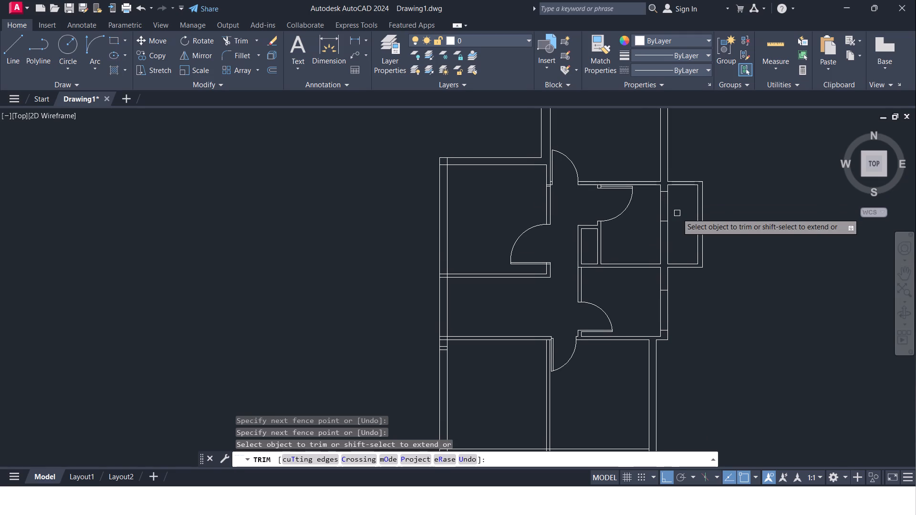
{"action": "scroll", "coordinate": [677, 213], "scroll_direction": "up", "scroll_amount": 1}
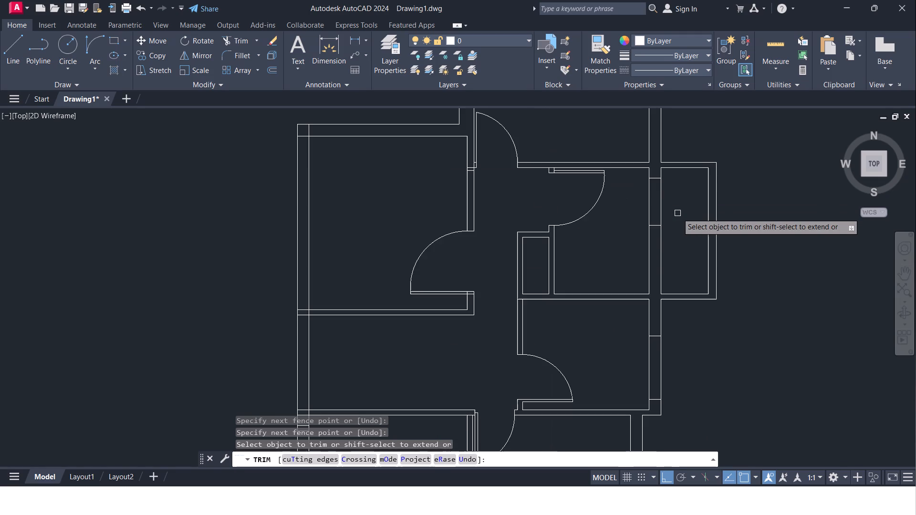
{"action": "scroll", "coordinate": [677, 213], "scroll_direction": "up", "scroll_amount": 1}
{"action": "scroll", "coordinate": [677, 213], "scroll_direction": "down", "scroll_amount": 1}
{"action": "key", "text": "Escape"}
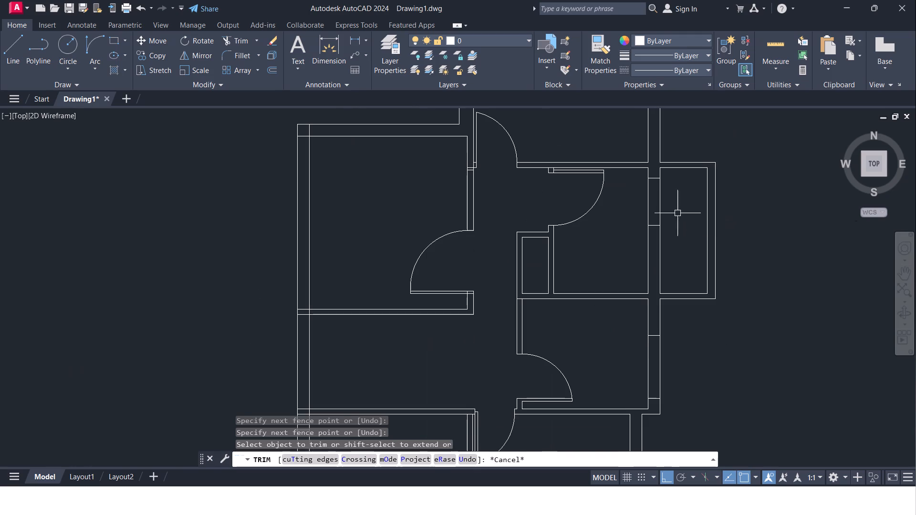
With Ortho off, move the northeastern small room's two opening lines south along the east wall, to about the middle of the room.
{"action": "left_click", "coordinate": [655, 179]}
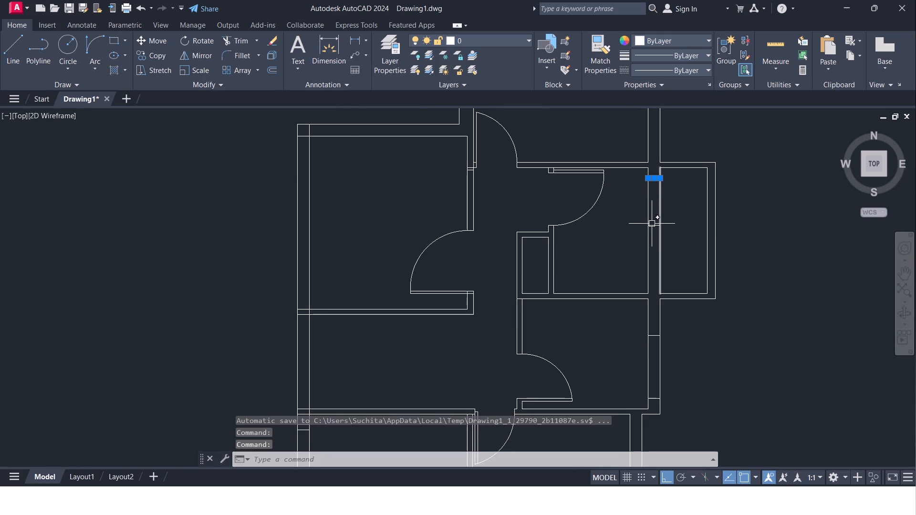
{"action": "left_click", "coordinate": [652, 224]}
{"action": "left_click", "coordinate": [663, 480]}
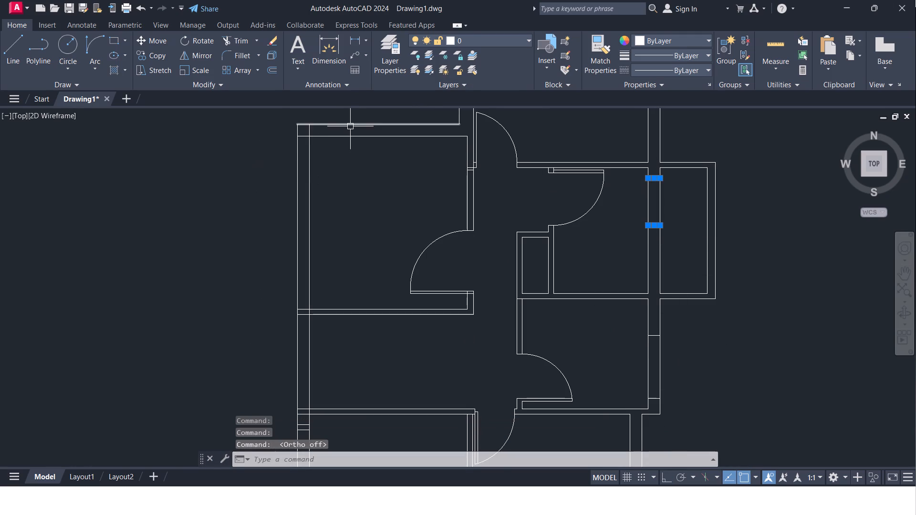
{"action": "left_click", "coordinate": [159, 45]}
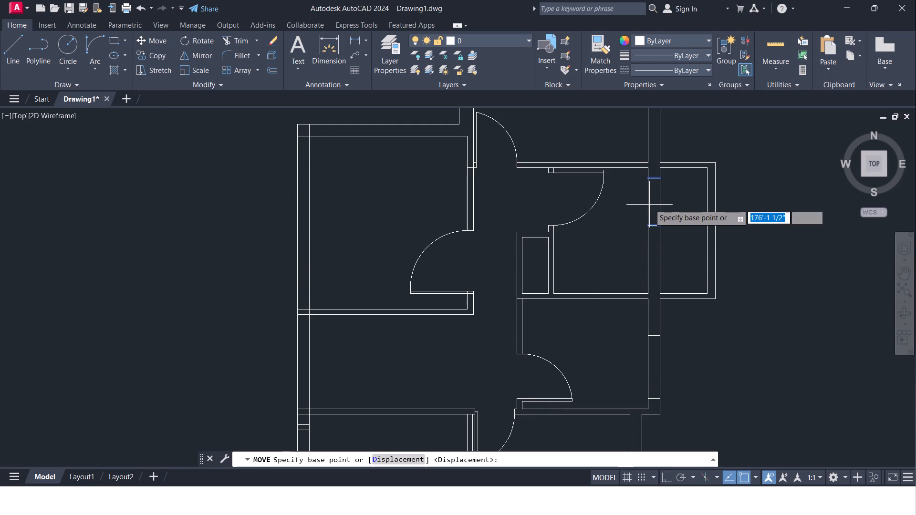
{"action": "scroll", "coordinate": [652, 201], "scroll_direction": "up", "scroll_amount": 1}
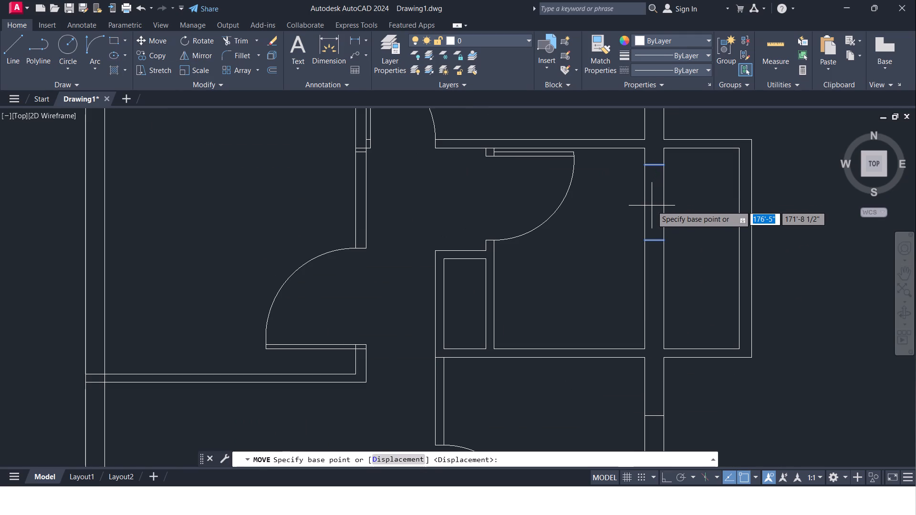
{"action": "left_click", "coordinate": [652, 204]}
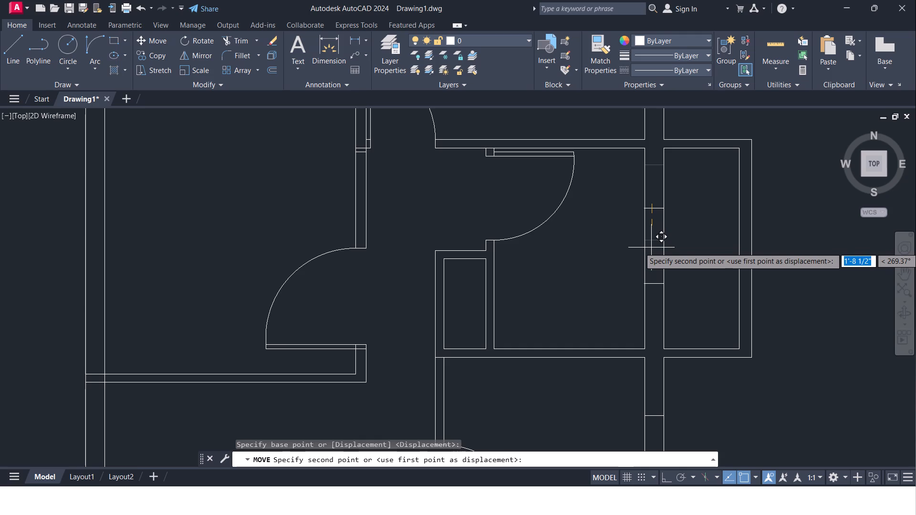
{"action": "left_click", "coordinate": [652, 244]}
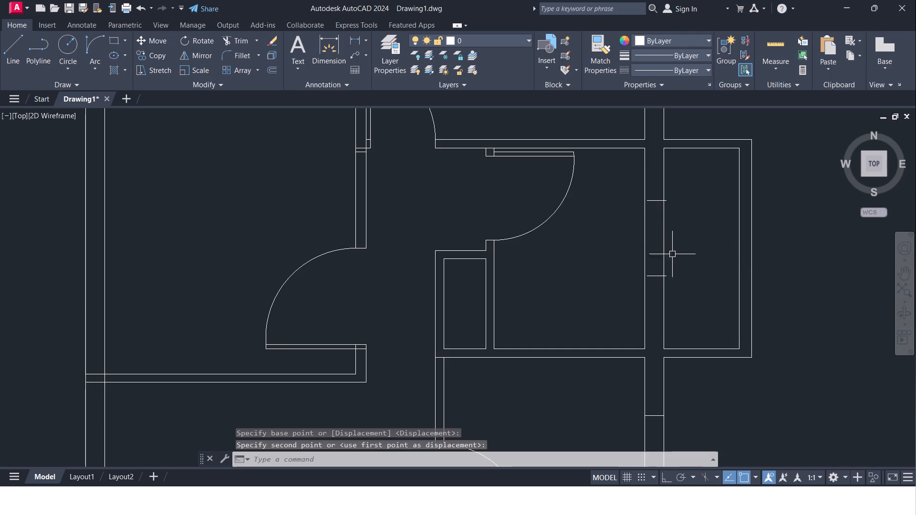
{"action": "scroll", "coordinate": [682, 259], "scroll_direction": "up", "scroll_amount": 1}
{"action": "key", "text": "Escape"}
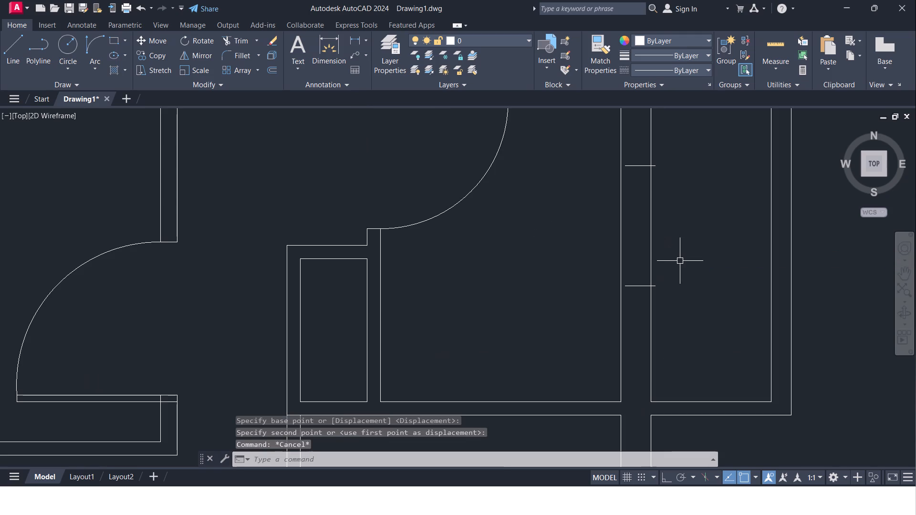
Extend the two moved opening lines west to the inner face of the east wall.
{"action": "key", "text": "e"}
{"action": "key", "text": "x"}
{"action": "left_click", "coordinate": [708, 288]}
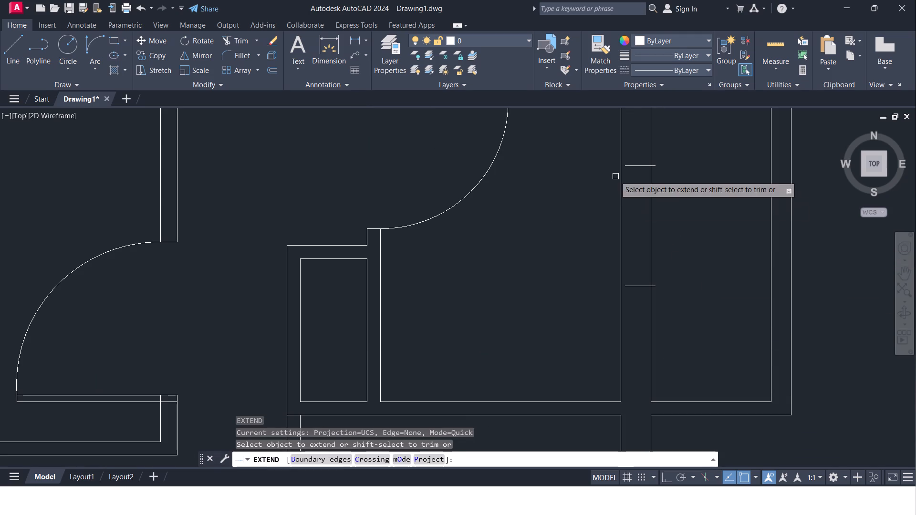
{"action": "left_click", "coordinate": [634, 167]}
{"action": "left_click", "coordinate": [633, 283]}
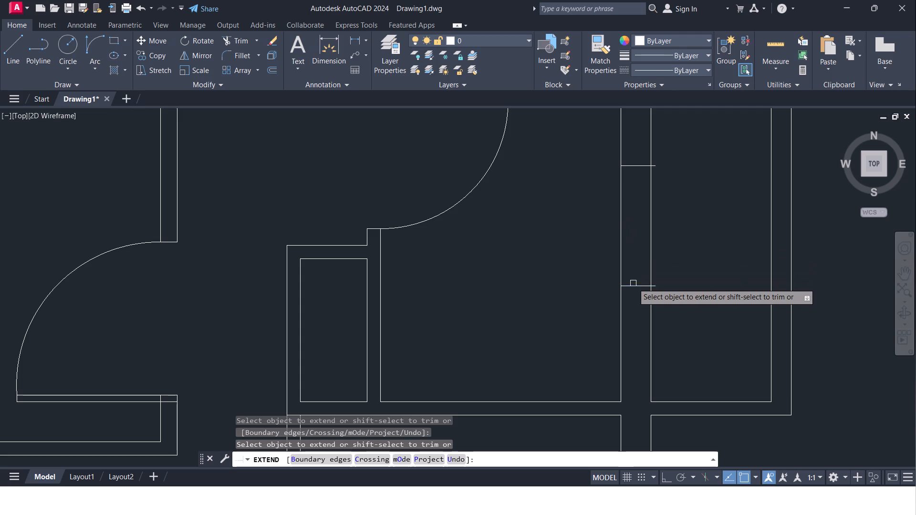
{"action": "key", "text": "t"}
{"action": "key", "text": "r"}
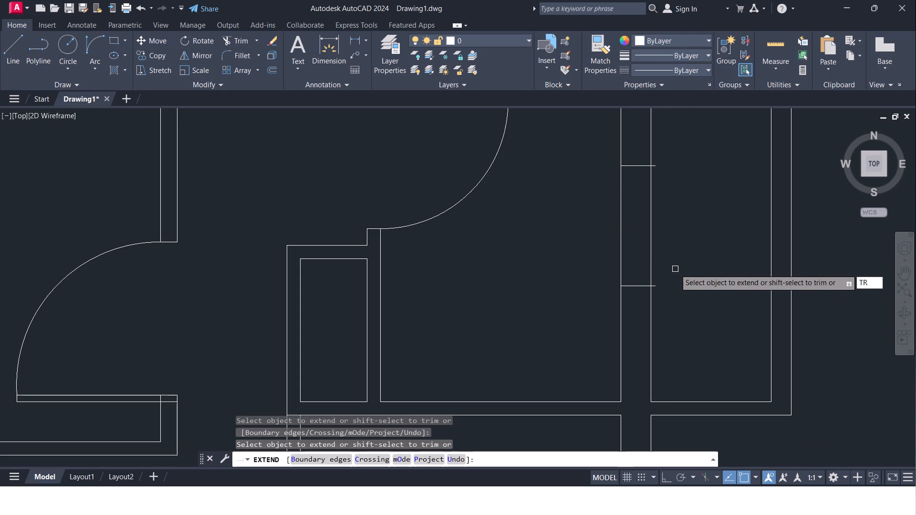
{"action": "key", "text": "Escape"}
Trim the ends of the two opening lines that overhang the outer face of the east wall.
{"action": "type", "text": "TR"}
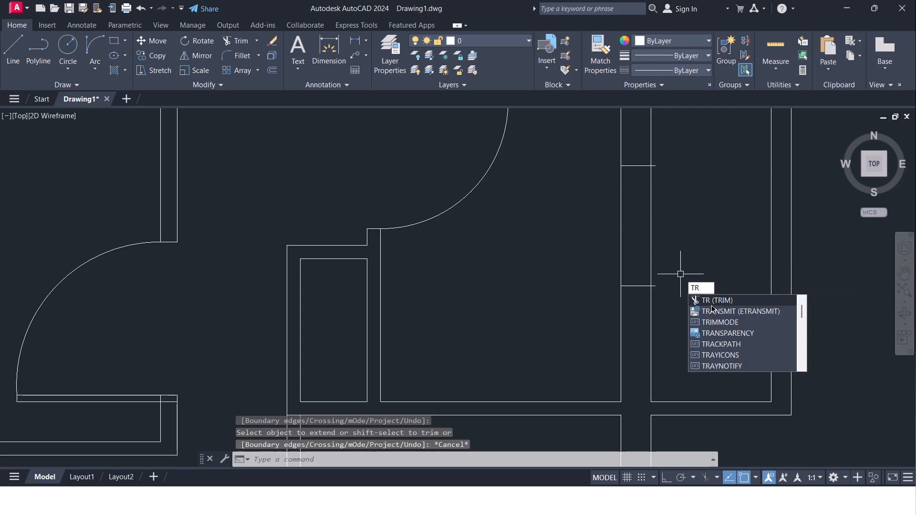
{"action": "left_click", "coordinate": [711, 305]}
{"action": "left_click", "coordinate": [656, 166]}
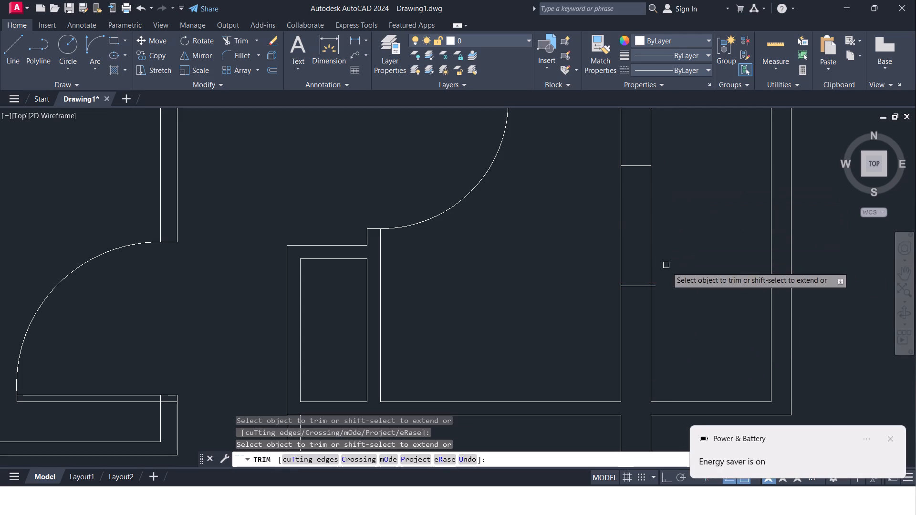
{"action": "left_click", "coordinate": [657, 288]}
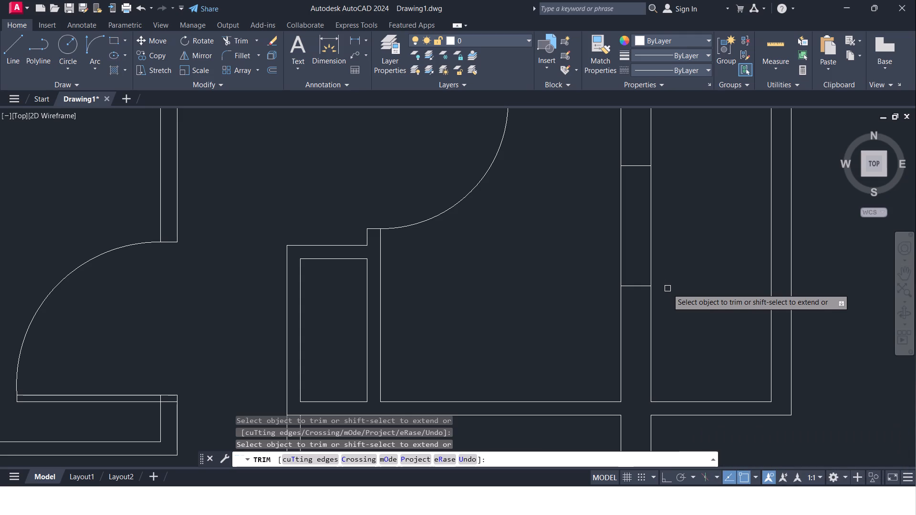
{"action": "middle_click", "coordinate": [683, 291]}
{"action": "scroll", "coordinate": [683, 291], "scroll_direction": "down", "scroll_amount": 2}
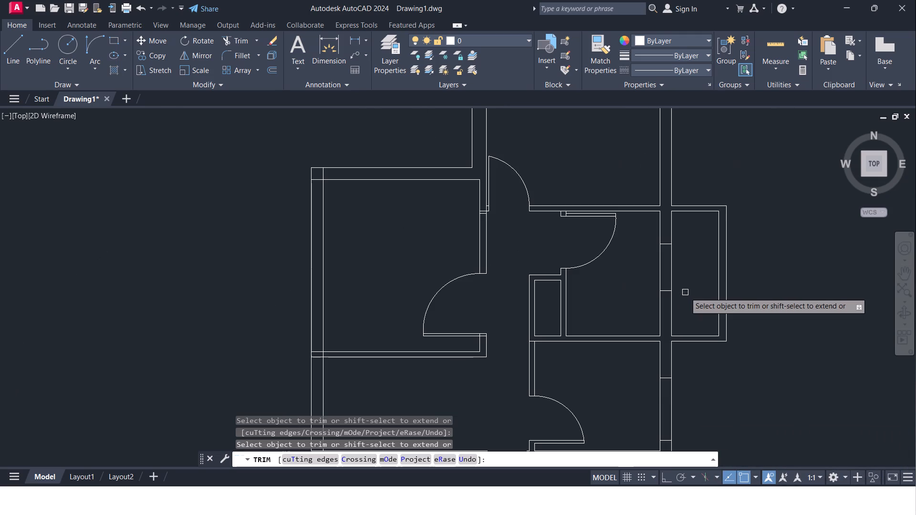
{"action": "scroll", "coordinate": [685, 292], "scroll_direction": "down", "scroll_amount": 1}
{"action": "middle_click_drag", "start_coordinate": [685, 292], "coordinate": [691, 309]}
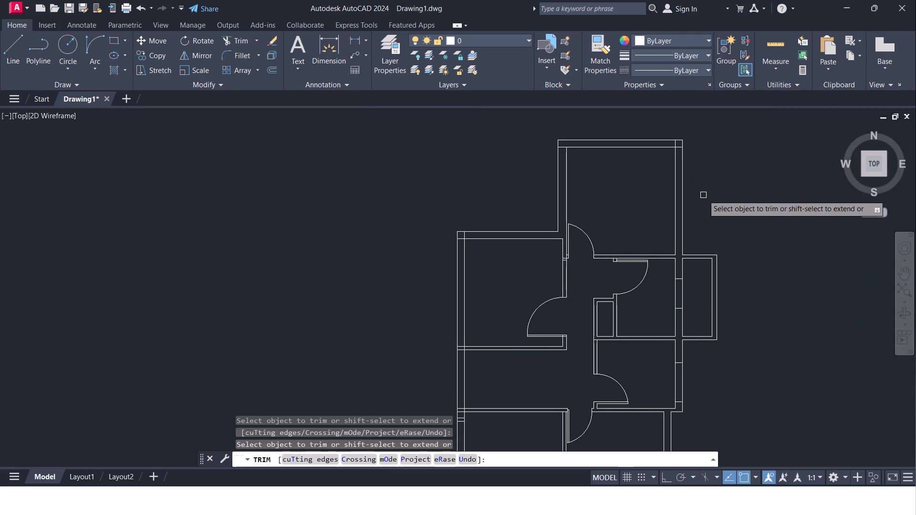
{"action": "scroll", "coordinate": [703, 195], "scroll_direction": "up", "scroll_amount": 1}
{"action": "middle_click_drag", "start_coordinate": [703, 195], "coordinate": [683, 232]}
{"action": "key", "text": "Escape"}
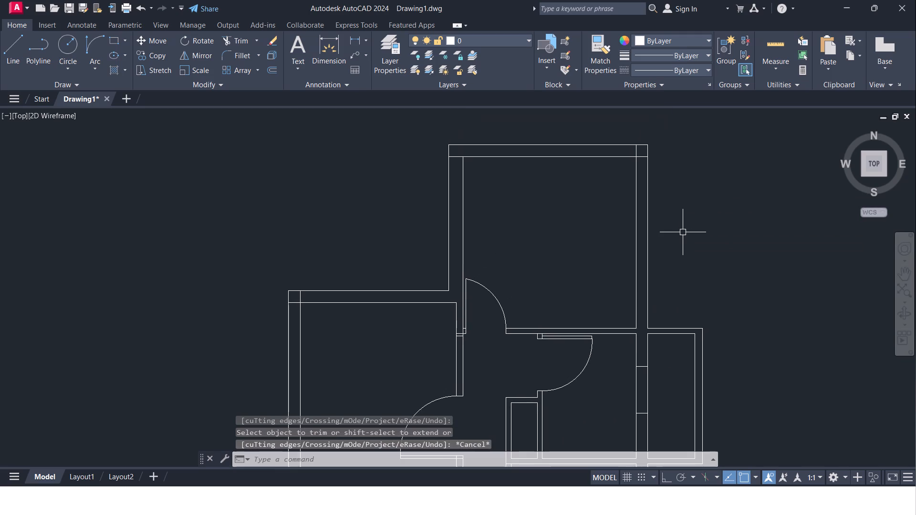
Offset the inner face of the north room's top wall 2' to the south.
{"action": "key", "text": "o"}
{"action": "key", "text": "Return"}
{"action": "type", "text": "2'"}
{"action": "key", "text": "Return"}
{"action": "left_click", "coordinate": [624, 154]}
{"action": "left_click", "coordinate": [616, 185]}
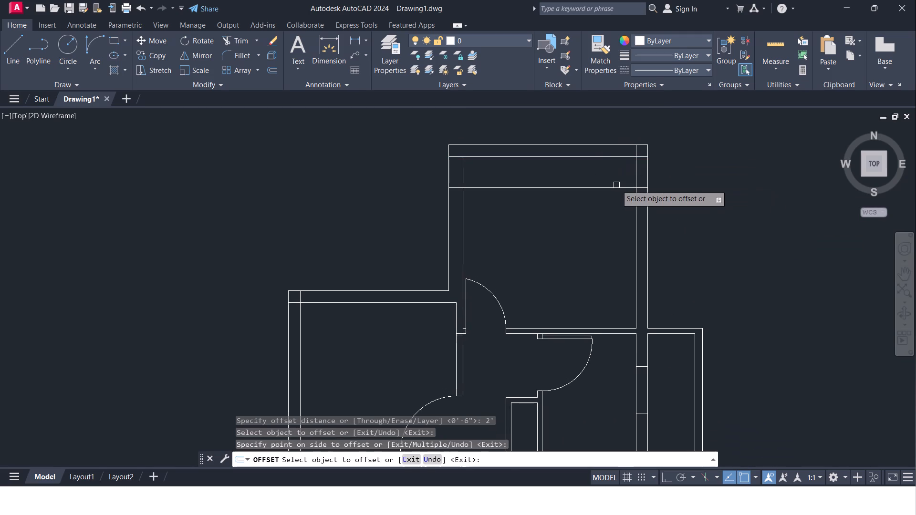
{"action": "key", "text": "Escape"}
Offset the horizontal line inside the north room 4' to the south.
{"action": "key", "text": "o"}
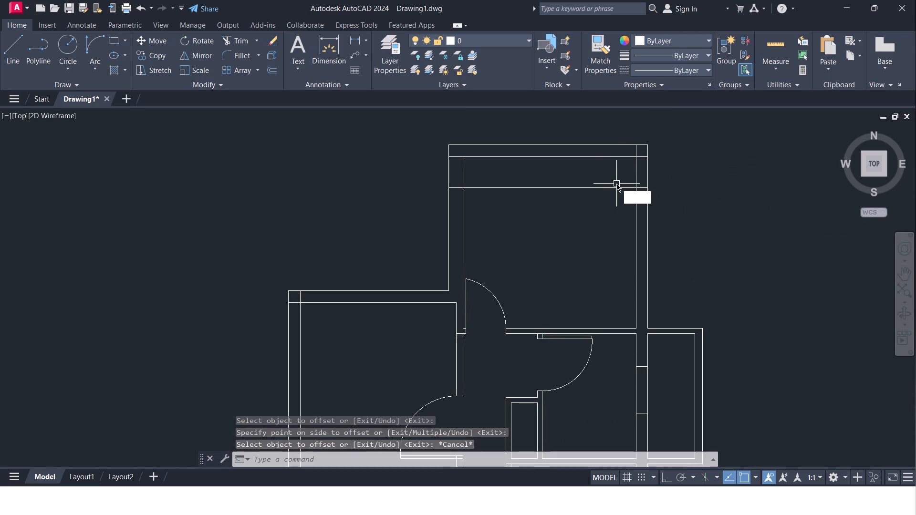
{"action": "key", "text": "Return"}
{"action": "type", "text": "4'"}
{"action": "key", "text": "Return"}
{"action": "left_click", "coordinate": [616, 185]}
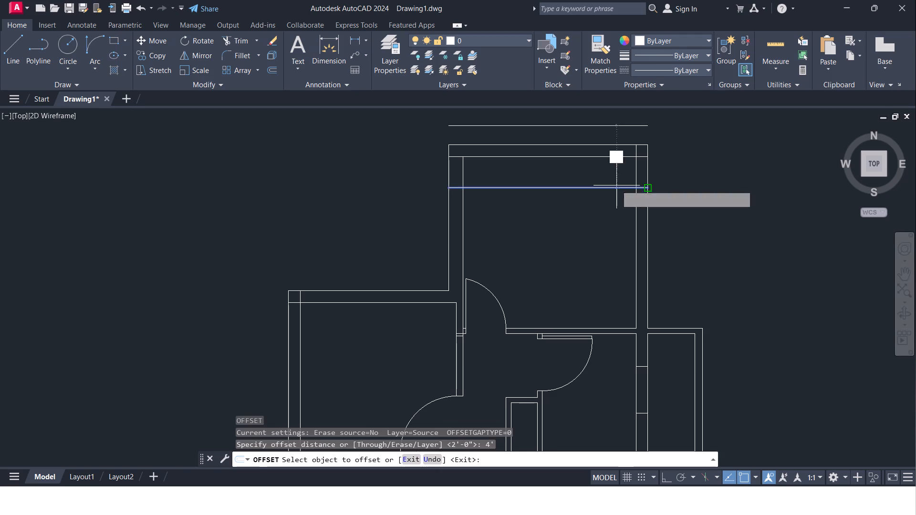
{"action": "left_click", "coordinate": [614, 211]}
{"action": "key", "text": "Escape"}
Trim the spans of the two offset lines crossing the north room, keeping only the pieces within the side walls.
{"action": "type", "text": "TR"}
{"action": "left_click", "coordinate": [635, 237]}
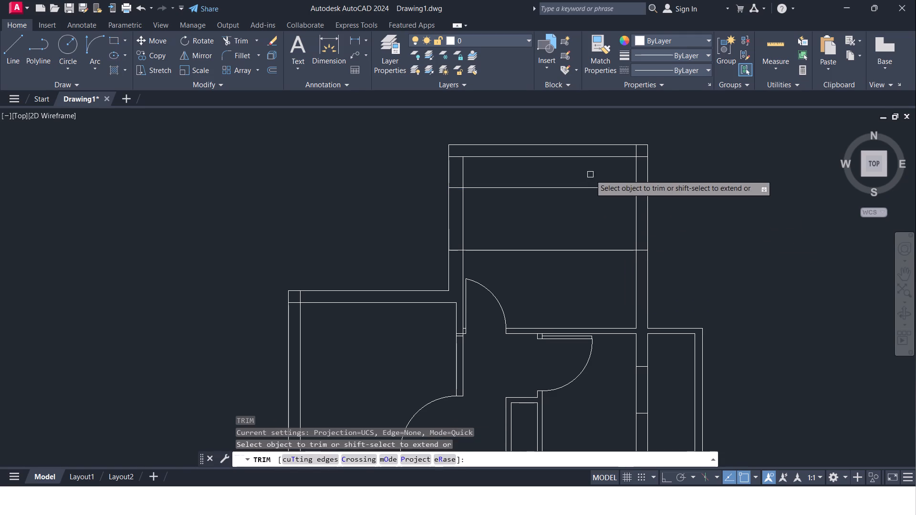
{"action": "left_click_drag", "start_coordinate": [590, 175], "coordinate": [589, 257]}
Trim the overlapping inner wall line ends at the north room's northeast corner.
{"action": "scroll", "coordinate": [636, 164], "scroll_direction": "up", "scroll_amount": 1}
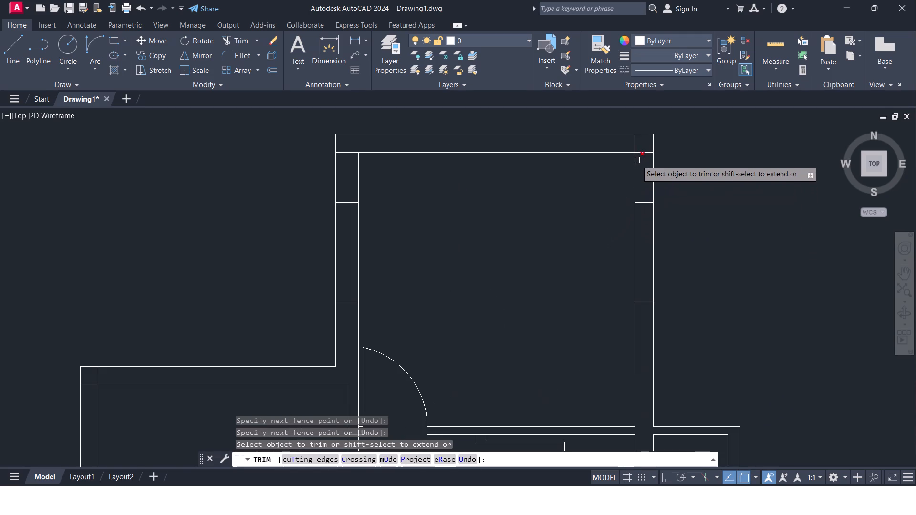
{"action": "left_click", "coordinate": [633, 147]}
{"action": "left_click", "coordinate": [643, 151]}
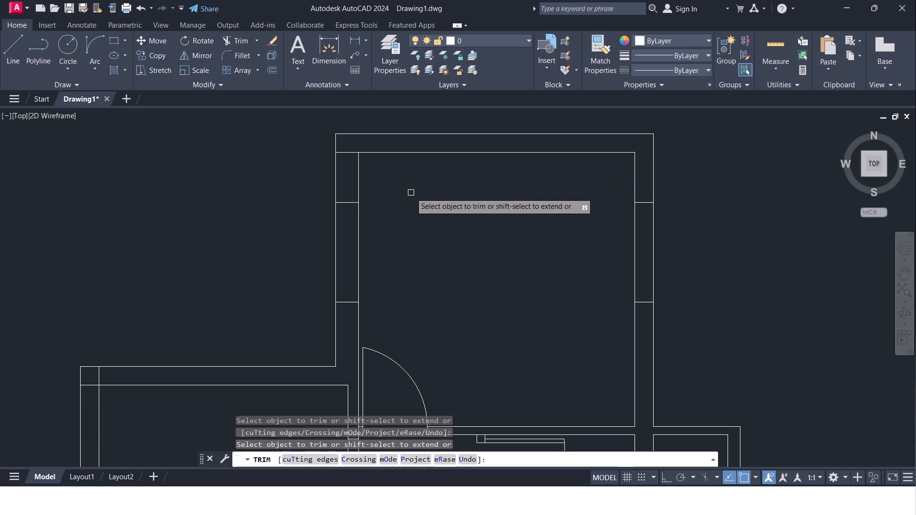
Trim away the two opening lines in the north room's west wall and the inner line's overhang at the northwest corner.
{"action": "left_click", "coordinate": [349, 200]}
{"action": "left_click", "coordinate": [343, 304]}
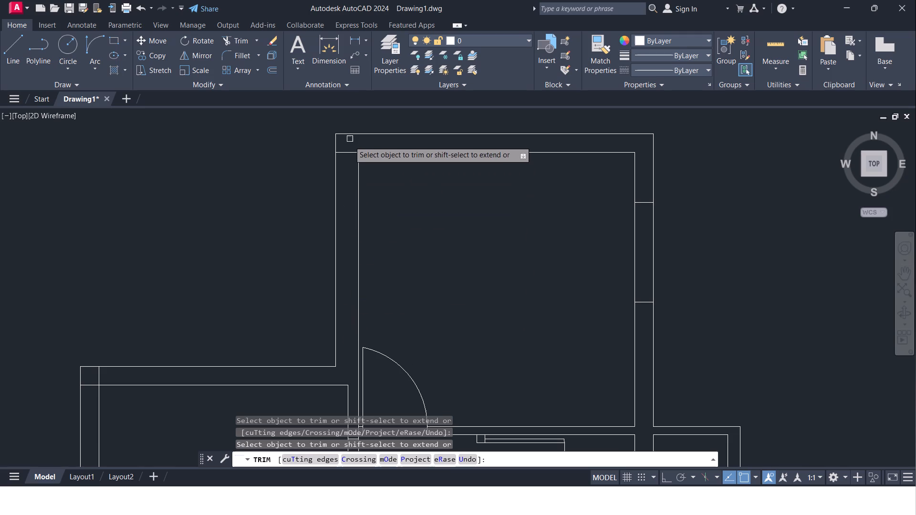
{"action": "left_click", "coordinate": [347, 154]}
Offset the inner face of the west room's west wall 1' to the east.
{"action": "middle_click_drag", "start_coordinate": [440, 247], "coordinate": [489, 160]}
{"action": "scroll", "coordinate": [440, 247], "scroll_direction": "down", "scroll_amount": 1}
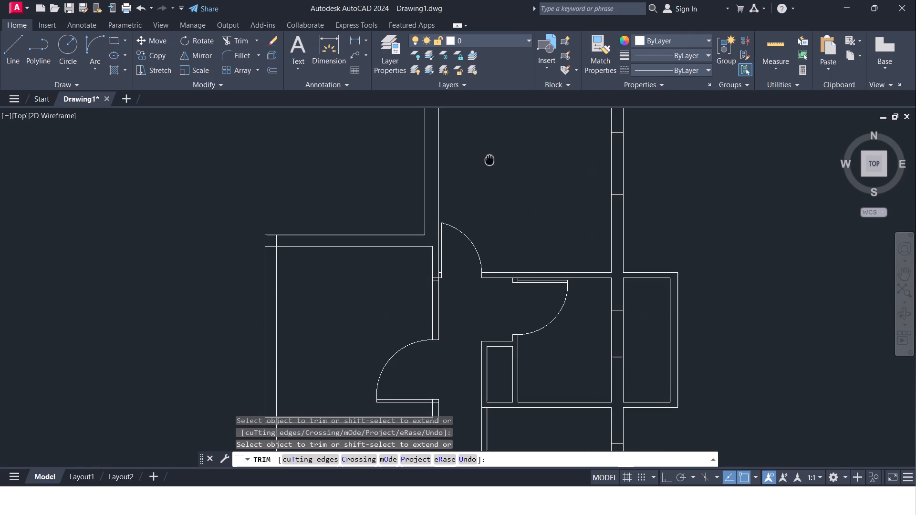
{"action": "middle_click_drag", "start_coordinate": [489, 160], "coordinate": [525, 173]}
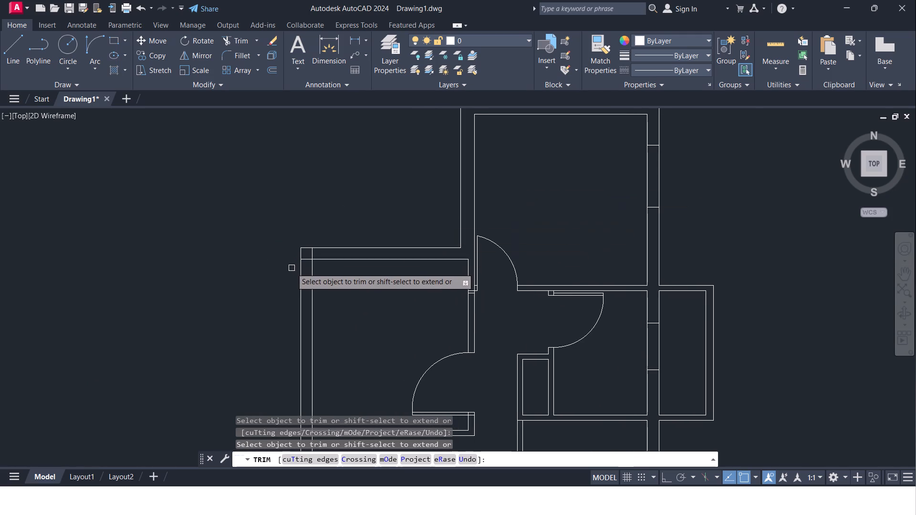
{"action": "scroll", "coordinate": [292, 267], "scroll_direction": "up", "scroll_amount": 2}
{"action": "middle_click_drag", "start_coordinate": [294, 259], "coordinate": [286, 213]}
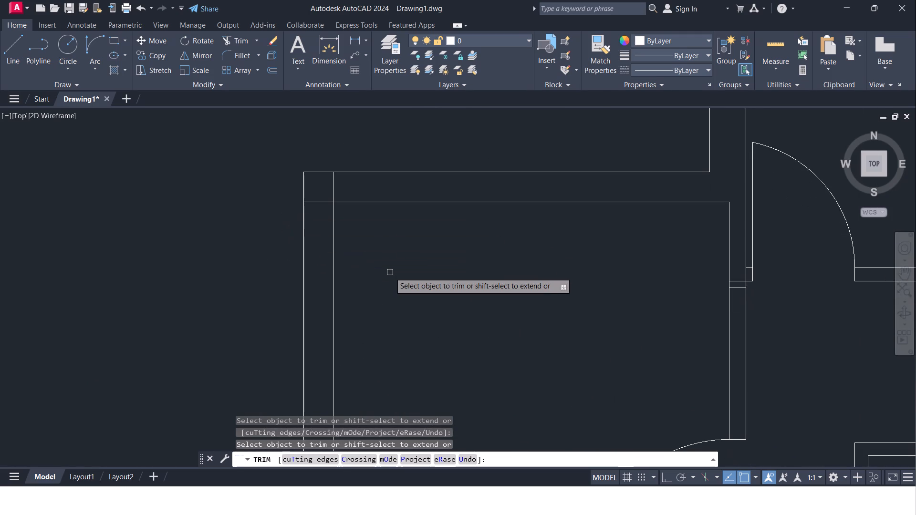
{"action": "key", "text": "Escape"}
{"action": "key", "text": "o"}
{"action": "key", "text": "Return"}
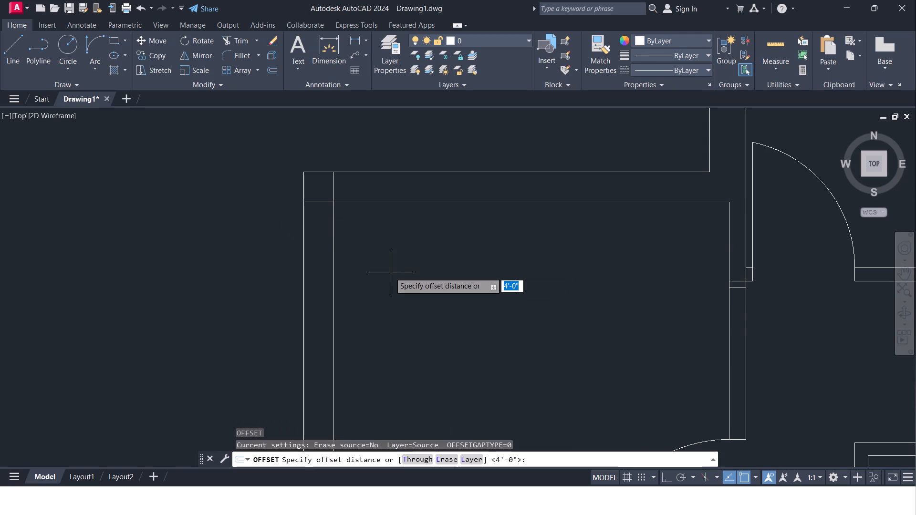
{"action": "key", "text": "2"}
{"action": "key", "text": "apostrophe"}
{"action": "key", "text": "Return"}
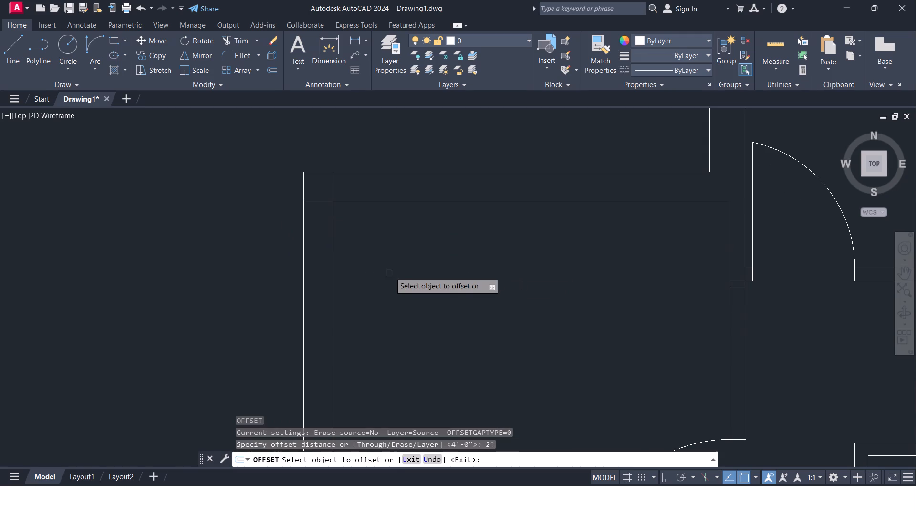
{"action": "left_click", "coordinate": [333, 238]}
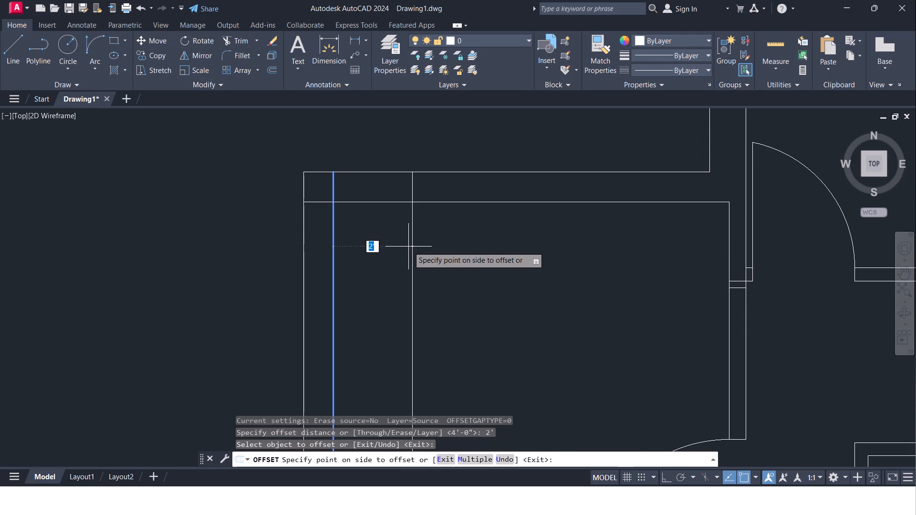
{"action": "key", "text": "BackSpace"}
{"action": "type", "text": "1'"}
{"action": "key", "text": "Return"}
{"action": "key", "text": "Escape"}
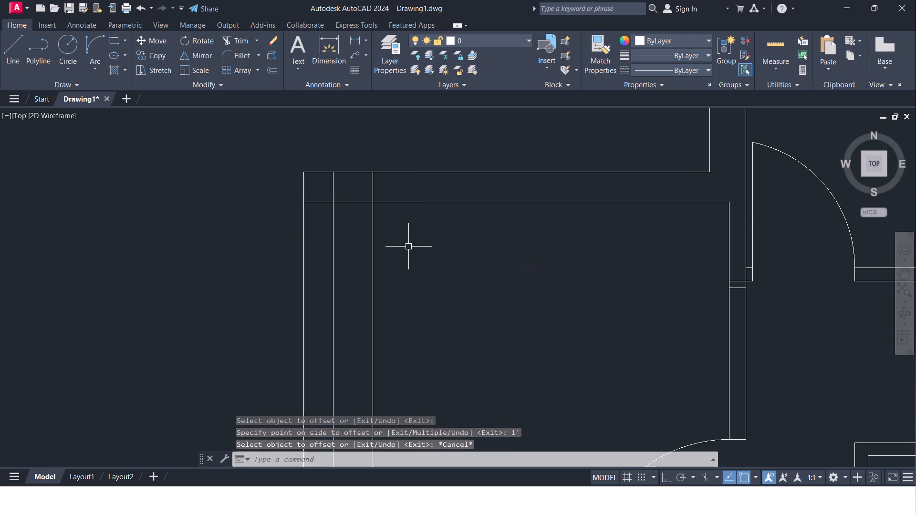
Offset the new vertical line in the west room 4' to the east.
{"action": "key", "text": "Return"}
{"action": "key", "text": "Return"}
{"action": "key", "text": "Return"}
{"action": "key", "text": "Return"}
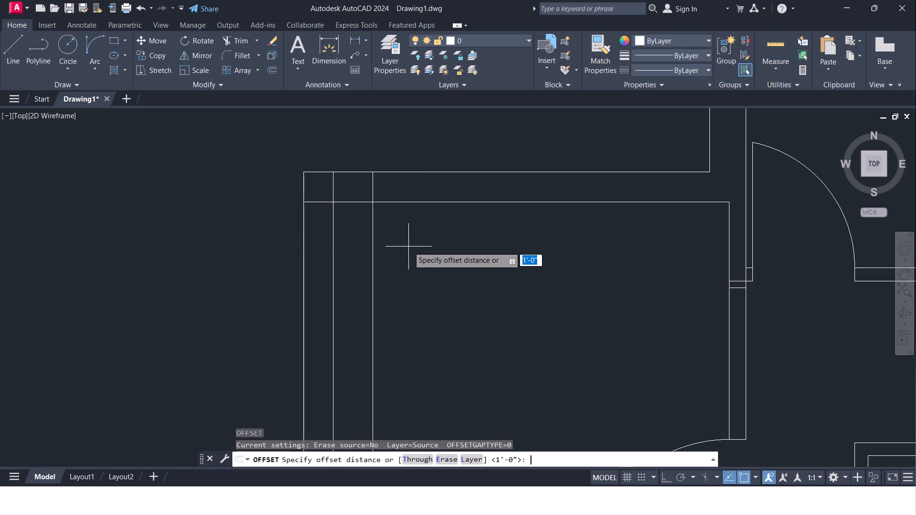
{"action": "type", "text": "4'"}
{"action": "key", "text": "Return"}
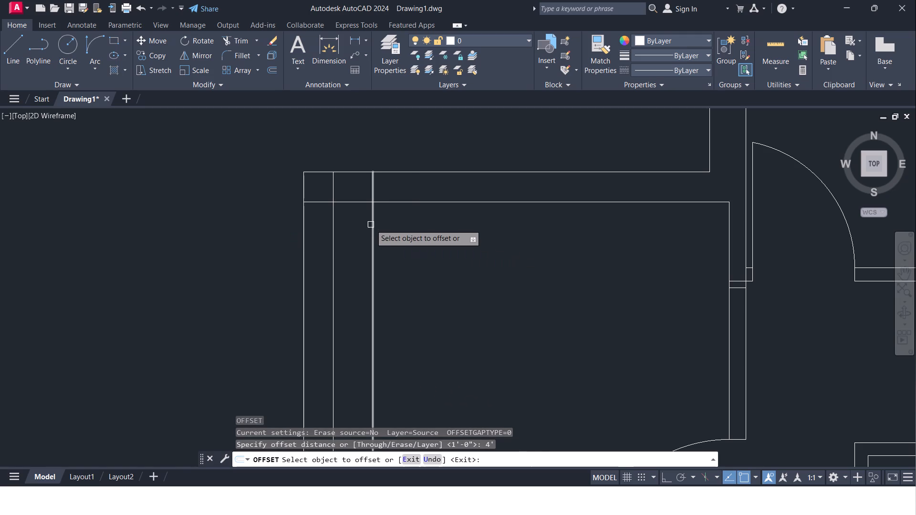
{"action": "left_click", "coordinate": [370, 225]}
{"action": "left_click", "coordinate": [465, 238]}
{"action": "key", "text": "Escape"}
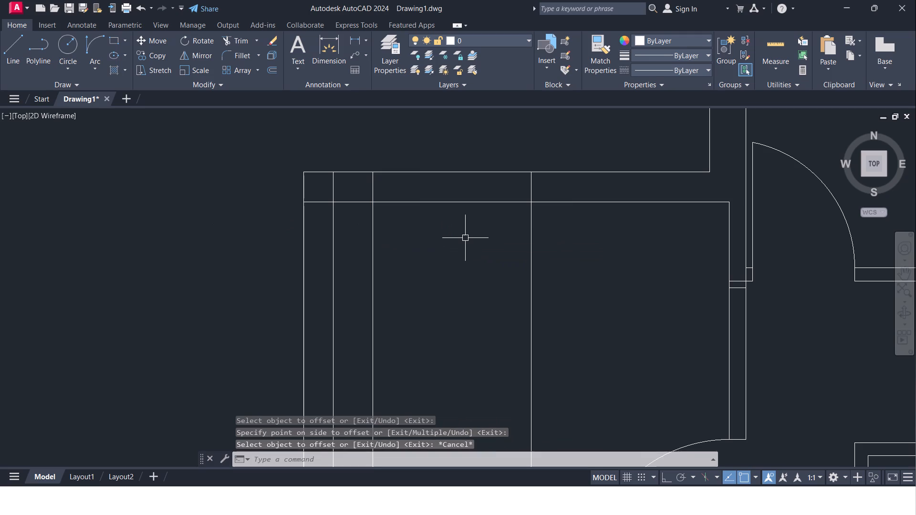
Trim the two vertical offset lines inside the west room, keeping only the pieces within its top wall.
{"action": "key", "text": "r"}
{"action": "key", "text": "Escape"}
{"action": "type", "text": "TR"}
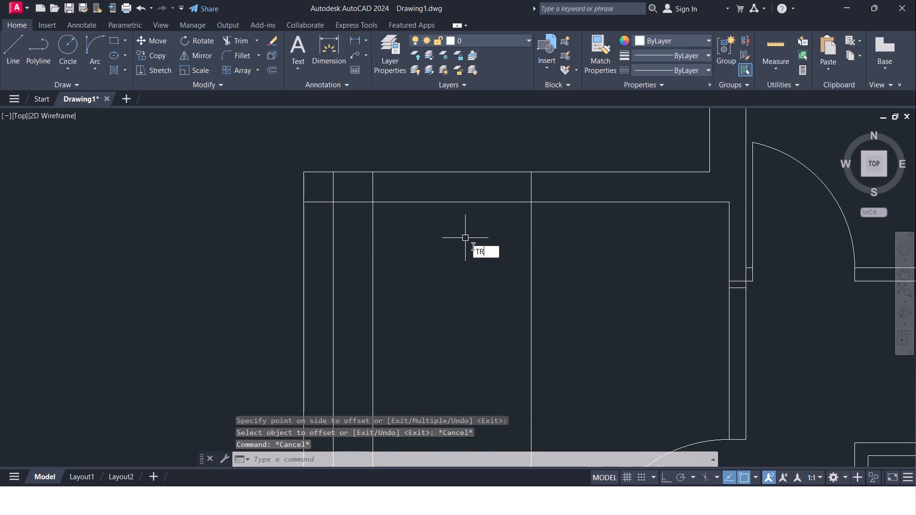
{"action": "left_click", "coordinate": [487, 259]}
{"action": "left_click_drag", "start_coordinate": [356, 229], "coordinate": [529, 276]}
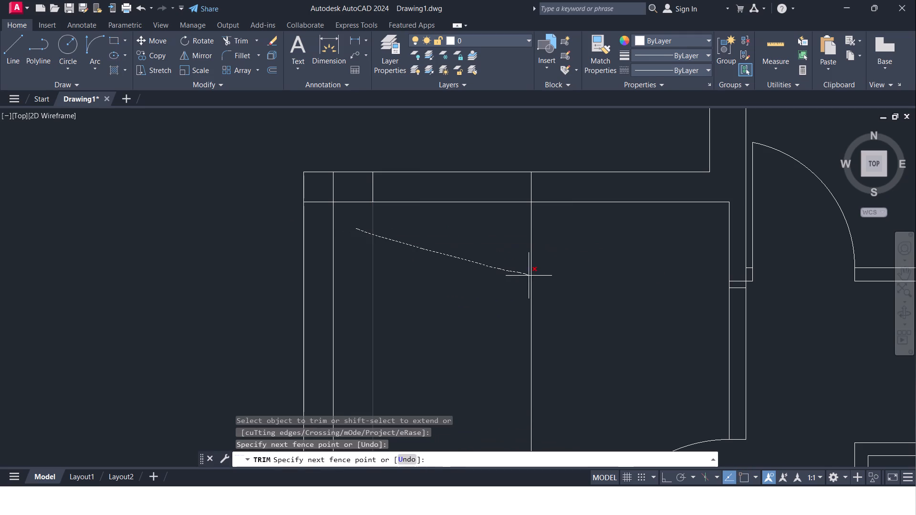
{"action": "left_click_drag", "start_coordinate": [529, 276], "coordinate": [550, 273]}
Trim the overlapping inner wall line ends at the west room's northwest corner.
{"action": "scroll", "coordinate": [549, 273], "scroll_direction": "down", "scroll_amount": 2}
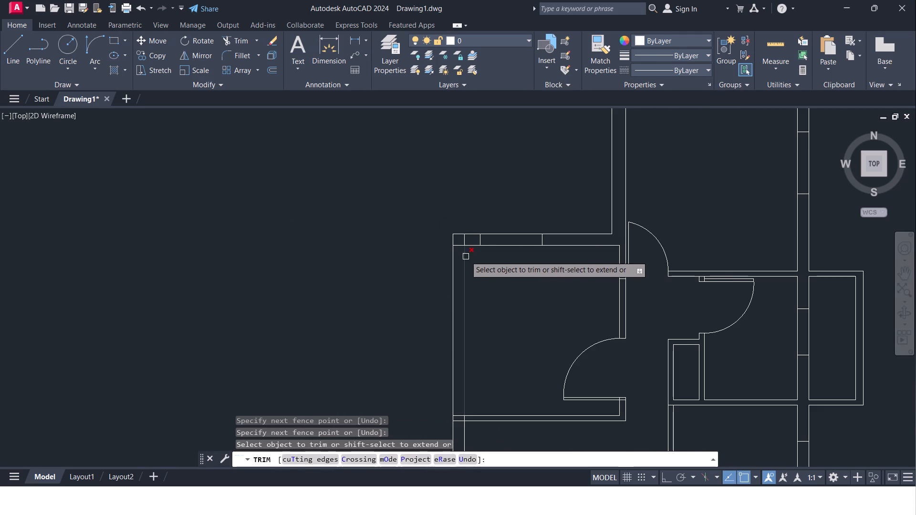
{"action": "scroll", "coordinate": [466, 254], "scroll_direction": "up", "scroll_amount": 2}
{"action": "left_click", "coordinate": [453, 237]}
{"action": "left_click", "coordinate": [464, 229]}
{"action": "scroll", "coordinate": [489, 268], "scroll_direction": "down", "scroll_amount": 2}
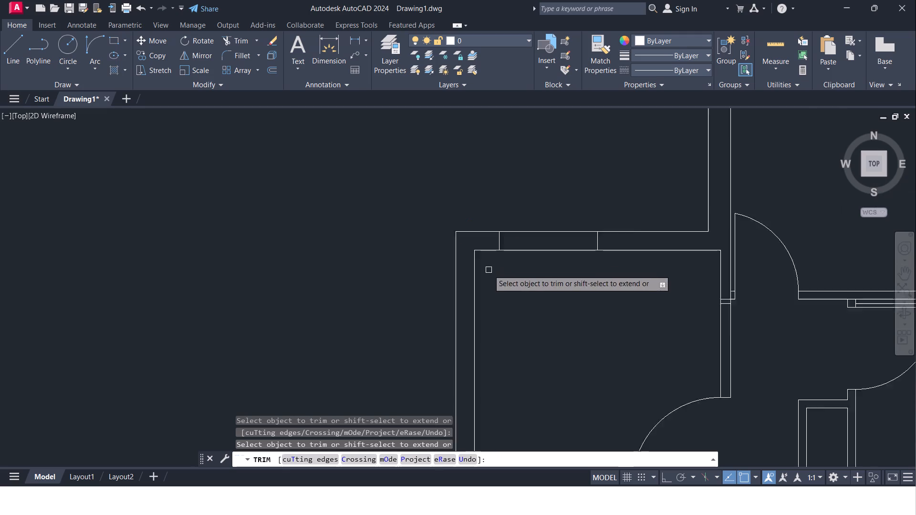
Trim away both lines of the horizontal wall above the southwest room, between the west wall and the partition.
{"action": "middle_click_drag", "start_coordinate": [519, 302], "coordinate": [496, 174]}
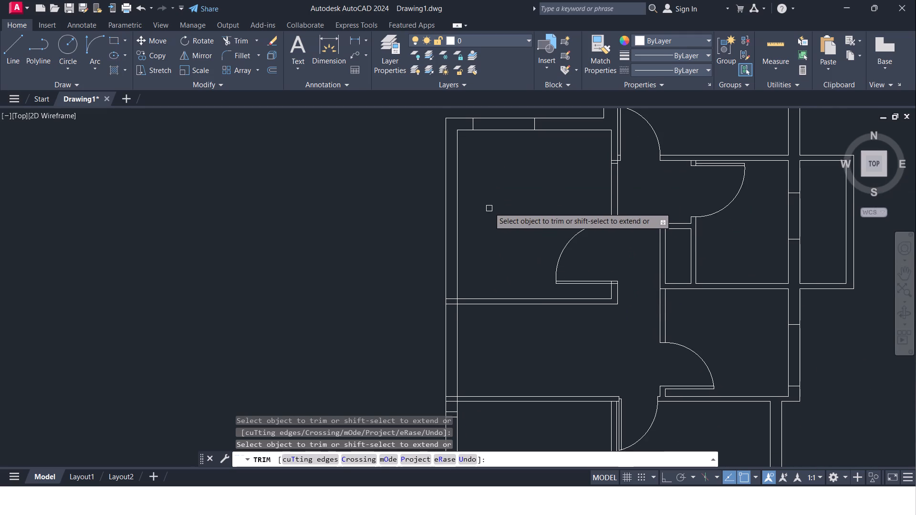
{"action": "middle_click_drag", "start_coordinate": [486, 202], "coordinate": [506, 173]}
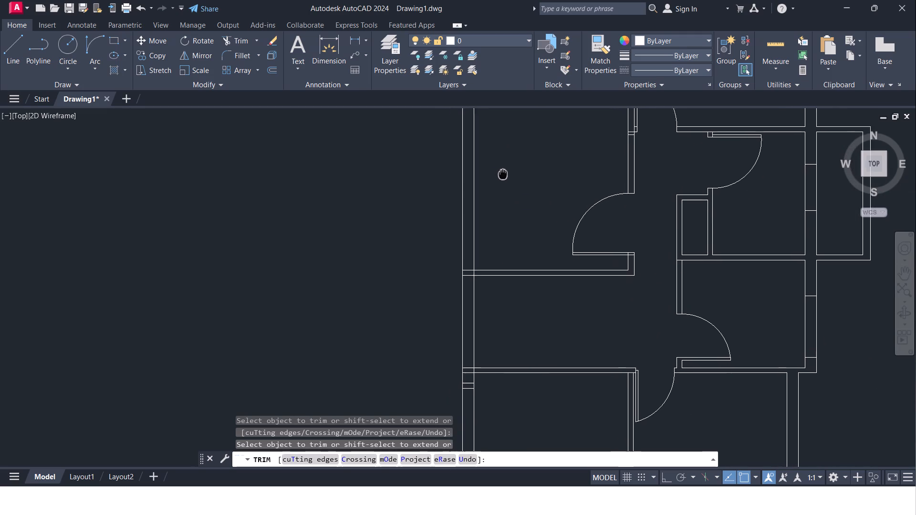
{"action": "middle_click_drag", "start_coordinate": [506, 173], "coordinate": [521, 175]}
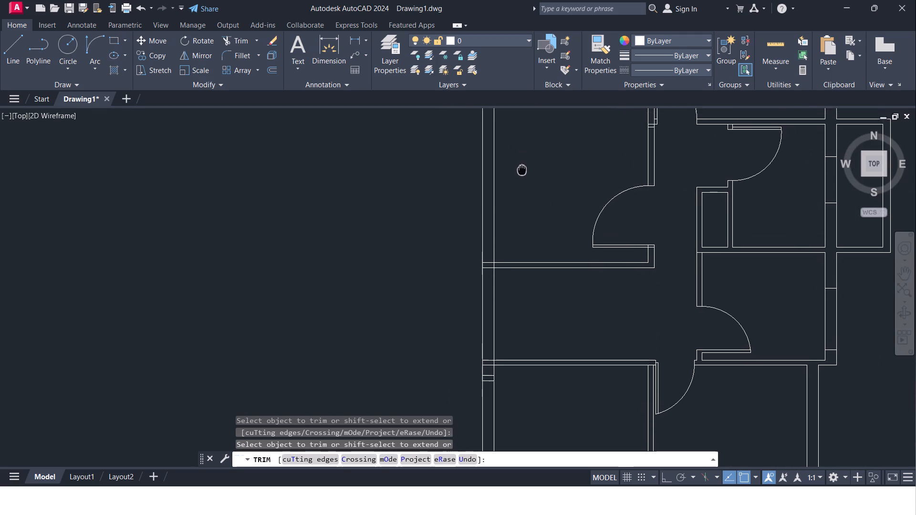
{"action": "middle_click_drag", "start_coordinate": [521, 175], "coordinate": [516, 152]}
{"action": "scroll", "coordinate": [516, 152], "scroll_direction": "down", "scroll_amount": 2}
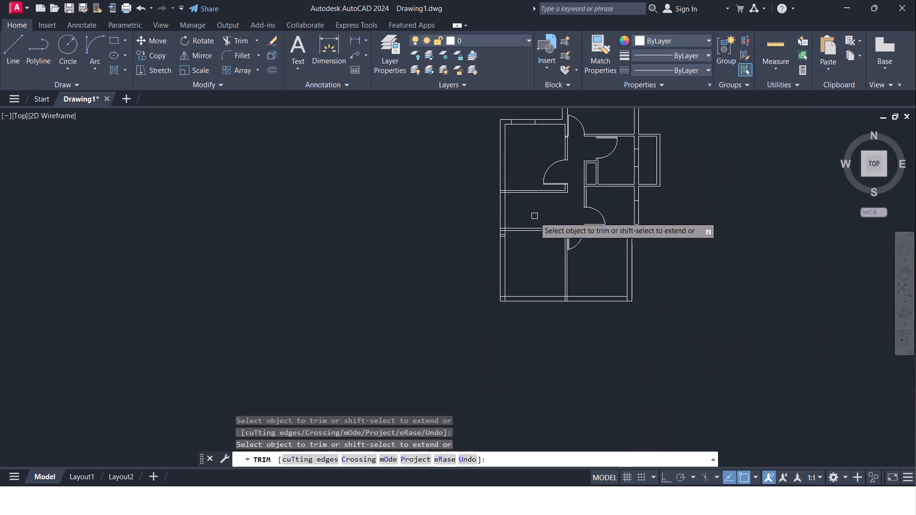
{"action": "scroll", "coordinate": [532, 217], "scroll_direction": "up", "scroll_amount": 1}
{"action": "middle_click", "coordinate": [531, 217]}
{"action": "key", "text": "Escape"}
{"action": "key", "text": "t"}
{"action": "key", "text": "r"}
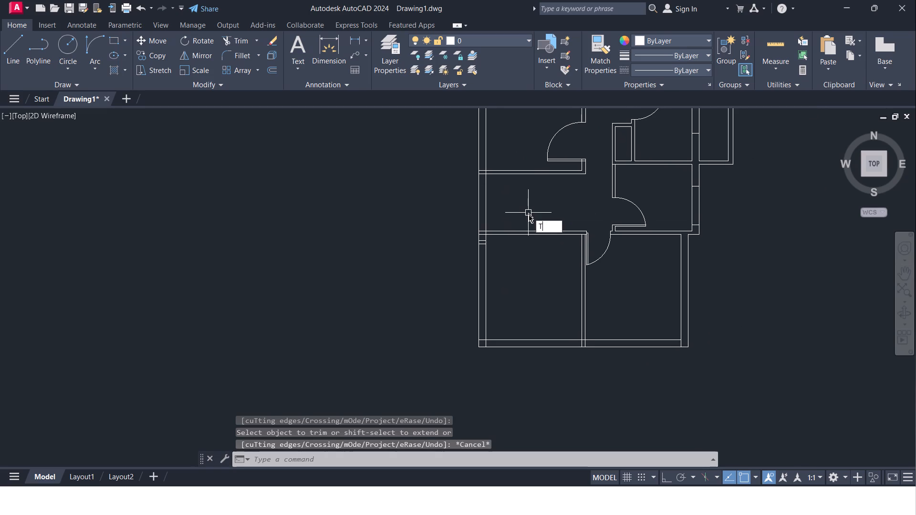
{"action": "left_click", "coordinate": [540, 237]}
{"action": "left_click_drag", "start_coordinate": [523, 213], "coordinate": [523, 263]}
With Ortho on, draw a horizontal line west from the upper end of the door jamb at the southern partition wall.
{"action": "scroll", "coordinate": [554, 244], "scroll_direction": "up", "scroll_amount": 2}
{"action": "middle_click_drag", "start_coordinate": [554, 241], "coordinate": [481, 238]}
{"action": "scroll", "coordinate": [538, 232], "scroll_direction": "up", "scroll_amount": 2}
{"action": "middle_click_drag", "start_coordinate": [537, 230], "coordinate": [452, 236]}
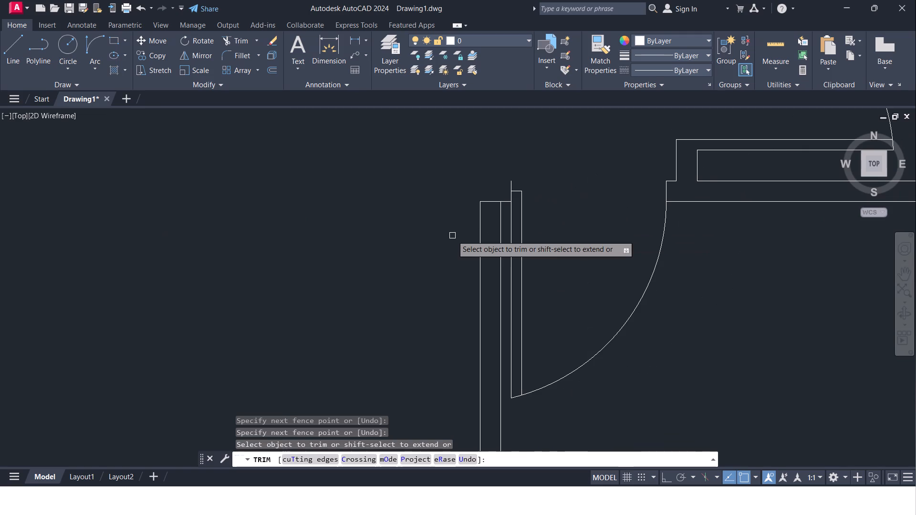
{"action": "key", "text": "Escape"}
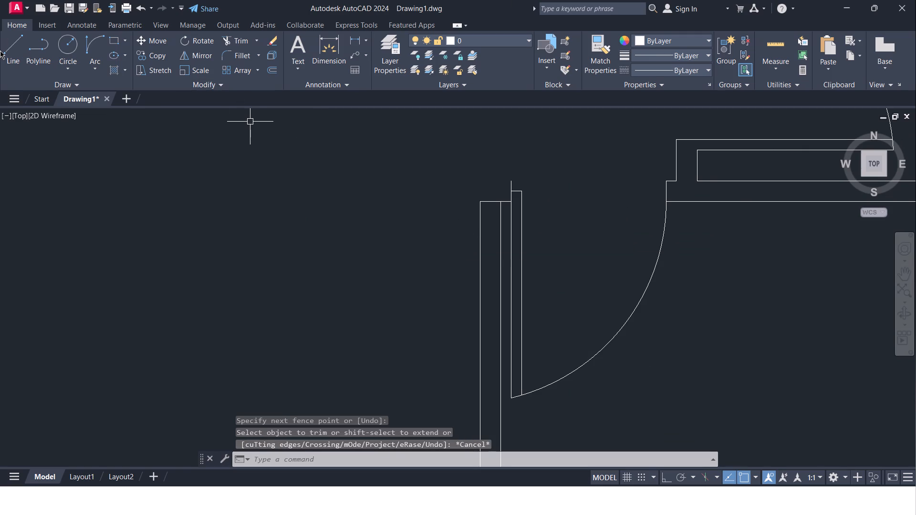
{"action": "left_click", "coordinate": [5, 45]}
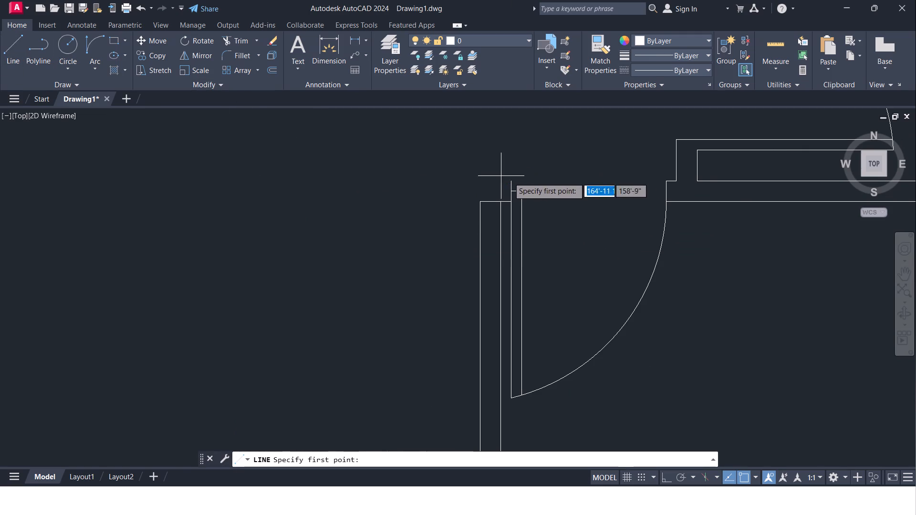
{"action": "left_click", "coordinate": [514, 180]}
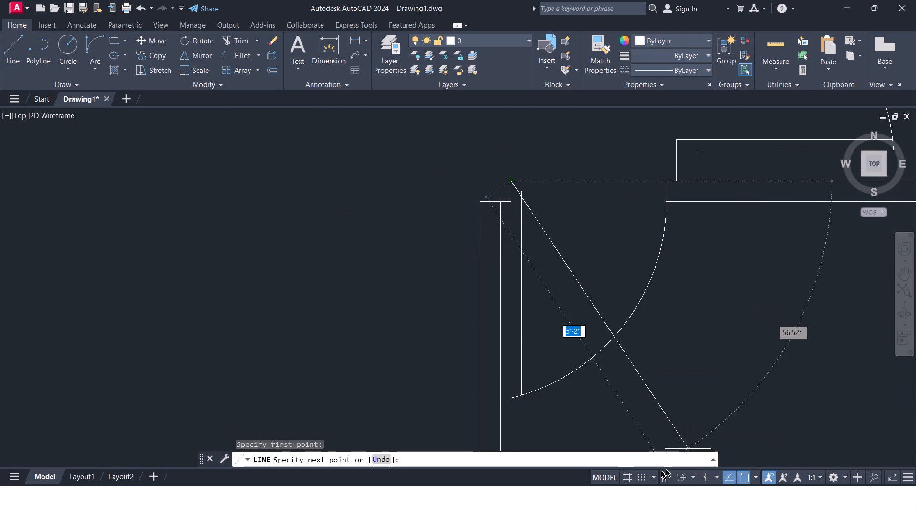
{"action": "left_click", "coordinate": [661, 472]}
{"action": "left_click", "coordinate": [198, 206]}
{"action": "key", "text": "Escape"}
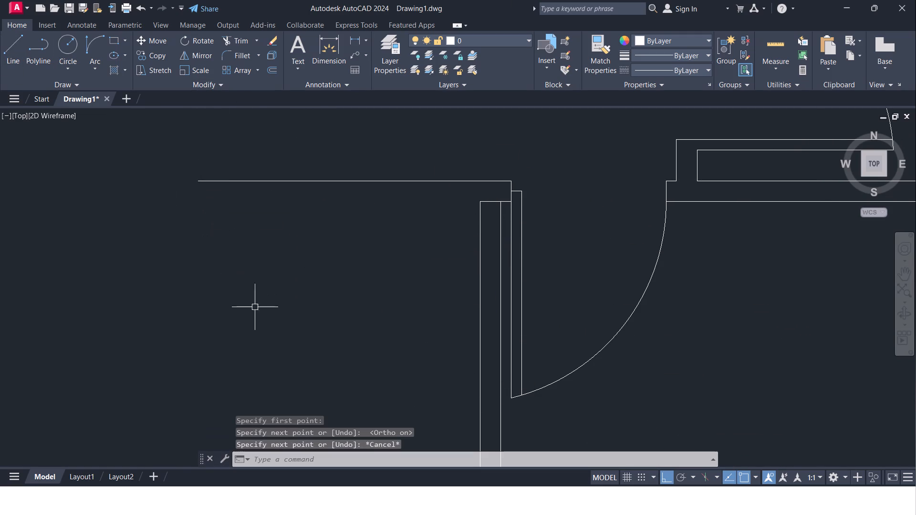
Extend the west face of the southern partition wall up to the new horizontal line.
{"action": "type", "text": "EX"}
{"action": "left_click", "coordinate": [322, 355]}
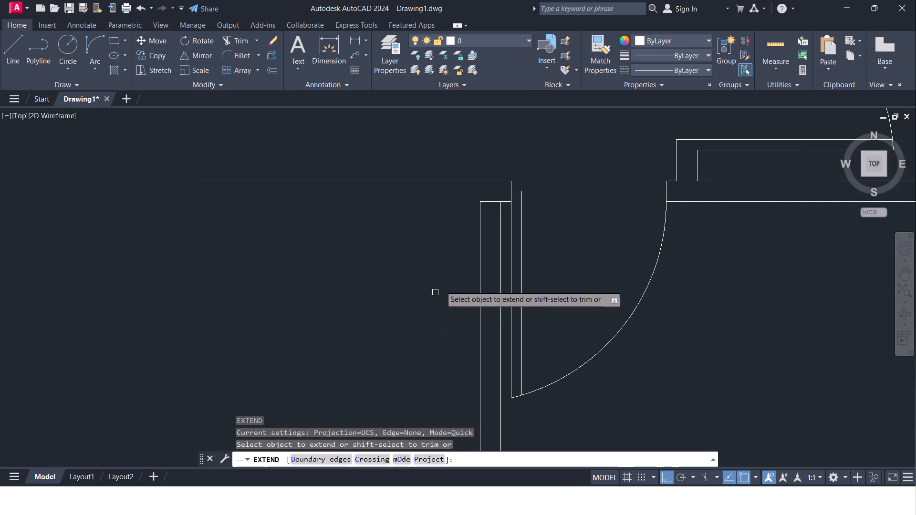
{"action": "left_click", "coordinate": [480, 223]}
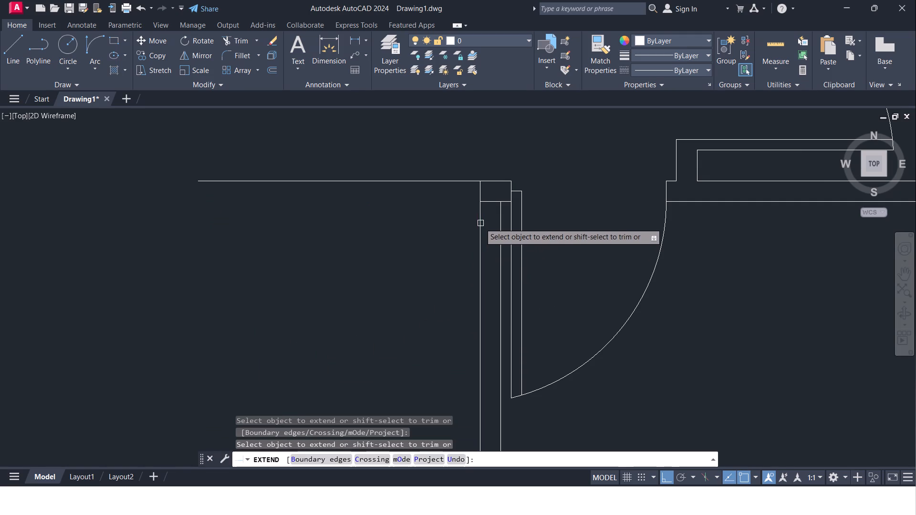
{"action": "key", "text": "Escape"}
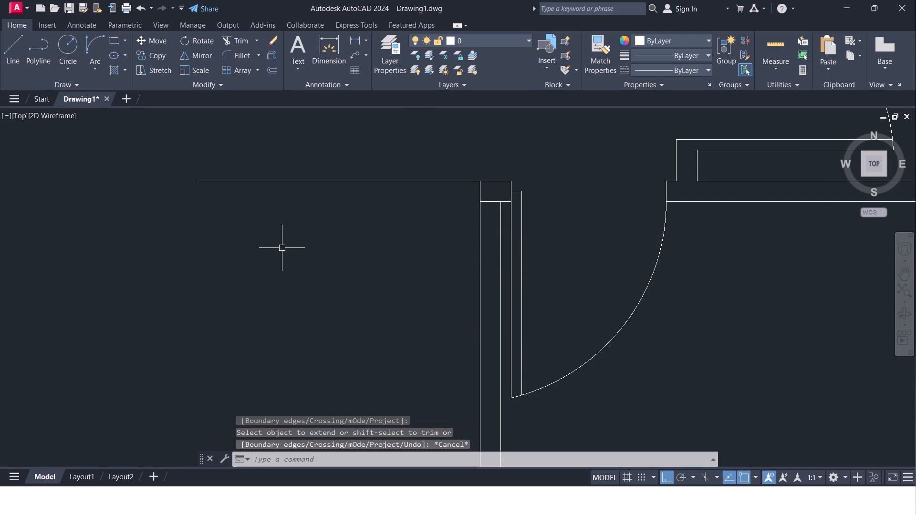
{"action": "key", "text": "Escape"}
Trim the horizontal line west of the southern partition wall and the leftover cross stub inside the partition's top end.
{"action": "type", "text": "TR"}
{"action": "left_click", "coordinate": [299, 275]}
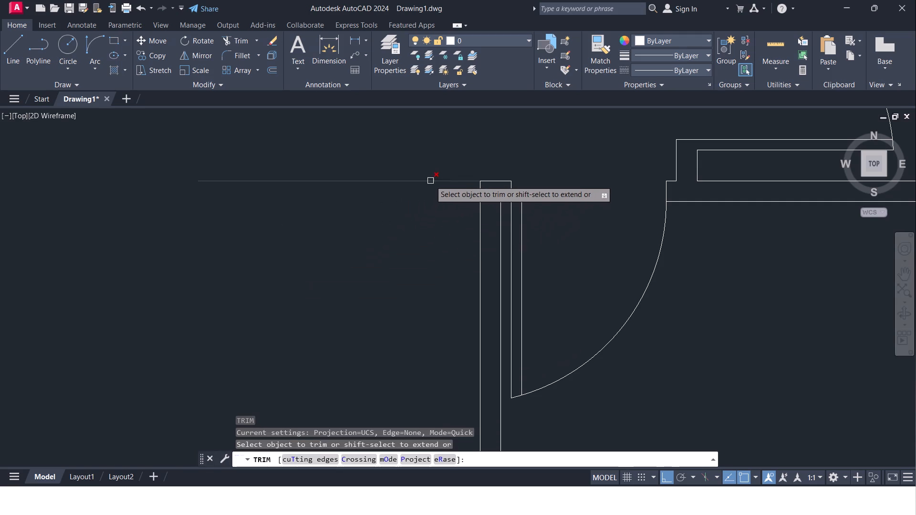
{"action": "left_click", "coordinate": [430, 181]}
{"action": "scroll", "coordinate": [507, 222], "scroll_direction": "up", "scroll_amount": 1}
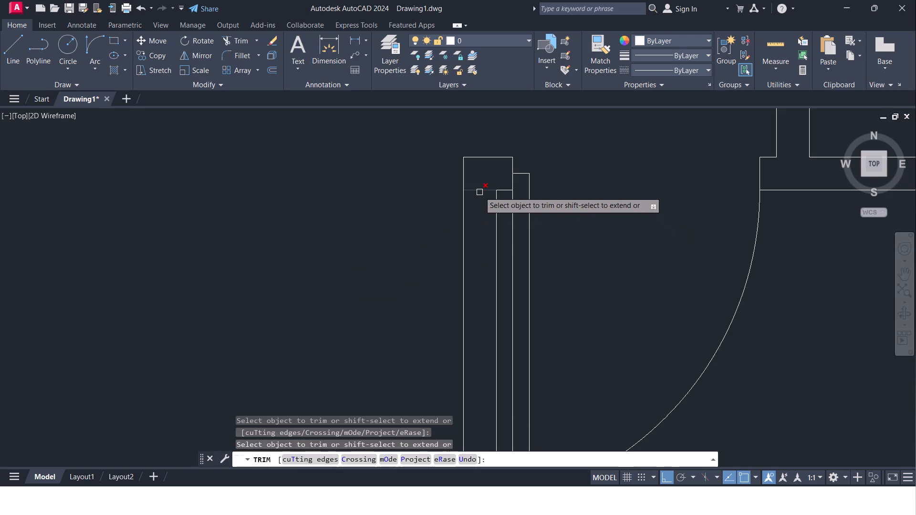
{"action": "left_click", "coordinate": [479, 191]}
{"action": "scroll", "coordinate": [479, 203], "scroll_direction": "down", "scroll_amount": 2}
{"action": "middle_click_drag", "start_coordinate": [373, 233], "coordinate": [490, 241]}
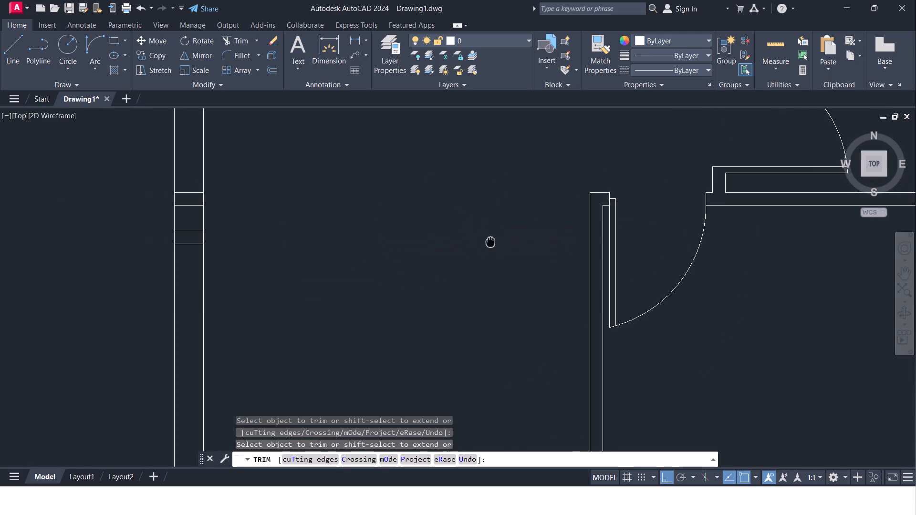
{"action": "middle_click_drag", "start_coordinate": [490, 241], "coordinate": [567, 244]}
{"action": "scroll", "coordinate": [559, 247], "scroll_direction": "down", "scroll_amount": 2}
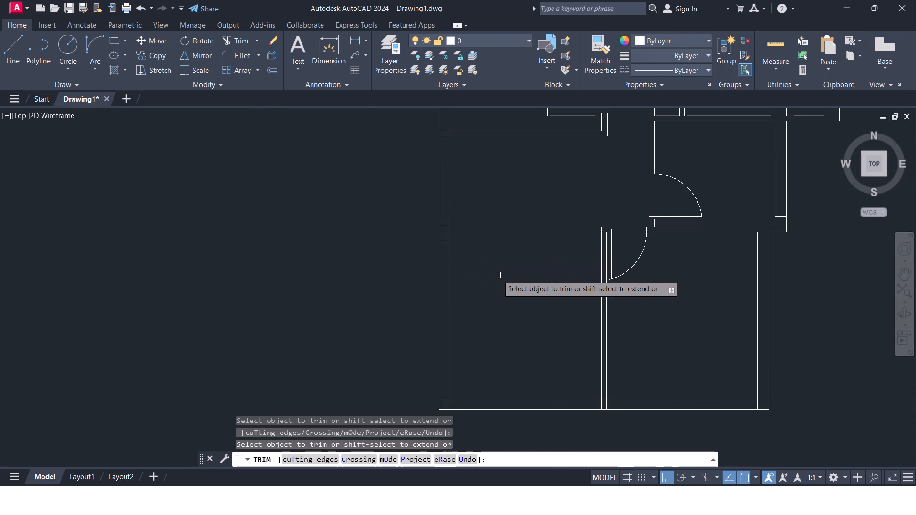
{"action": "middle_click_drag", "start_coordinate": [495, 264], "coordinate": [499, 278]}
{"action": "key", "text": "Escape"}
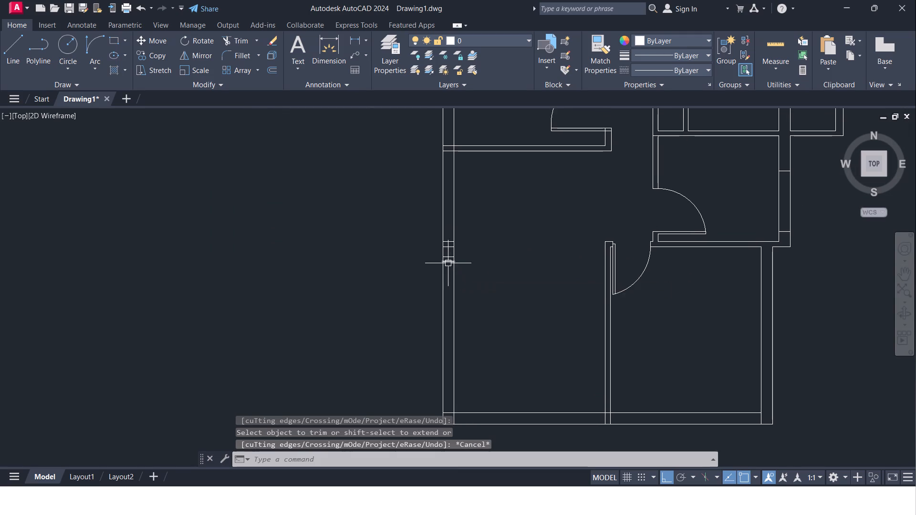
Delete the four short lines crossing the west exterior wall beside the southwest room.
{"action": "scroll", "coordinate": [448, 258], "scroll_direction": "up", "scroll_amount": 2}
{"action": "left_click", "coordinate": [448, 216]}
{"action": "left_click", "coordinate": [448, 227]}
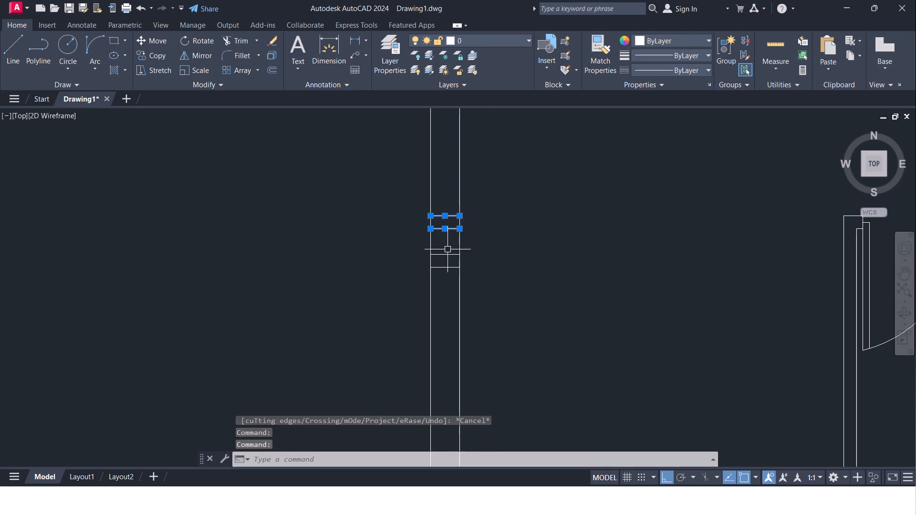
{"action": "left_click", "coordinate": [448, 256]}
{"action": "left_click", "coordinate": [448, 268]}
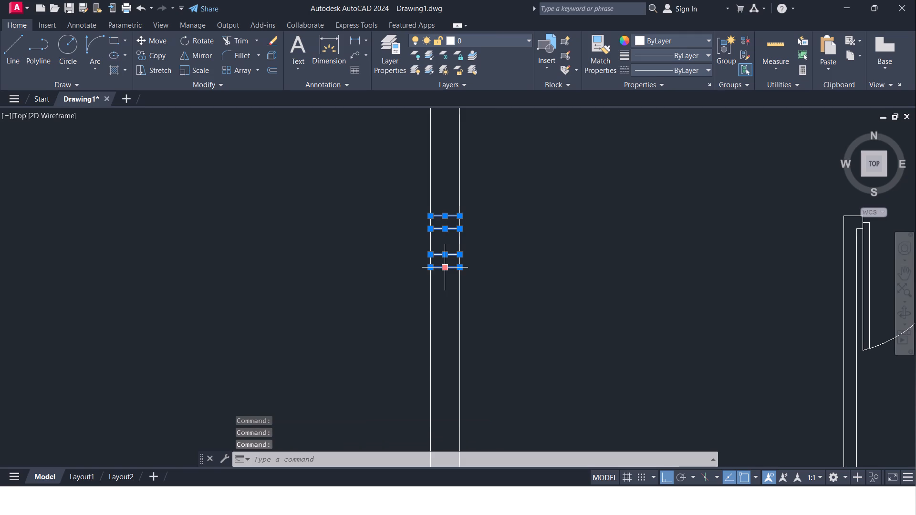
{"action": "key", "text": "Delete"}
Offset the lower line of the horizontal wall above the southwest area 2' to the south.
{"action": "scroll", "coordinate": [448, 271], "scroll_direction": "down", "scroll_amount": 2}
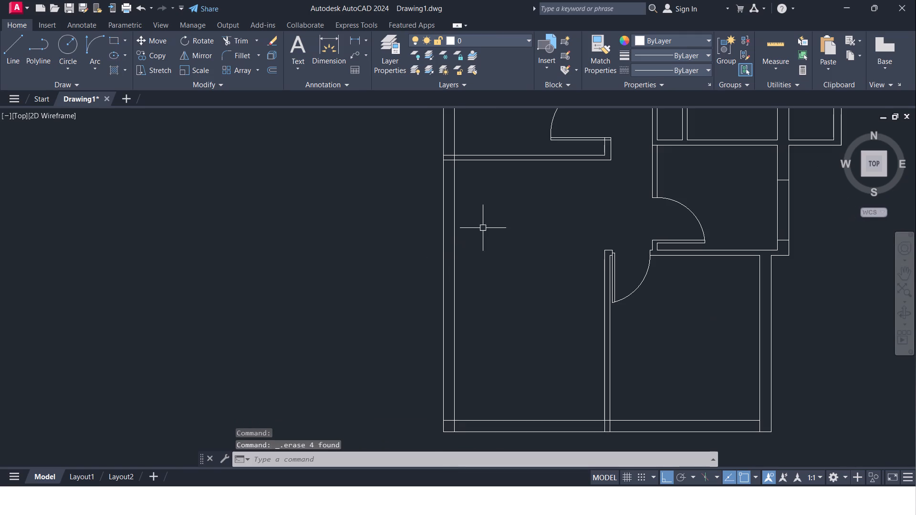
{"action": "key", "text": "o"}
{"action": "key", "text": "Return"}
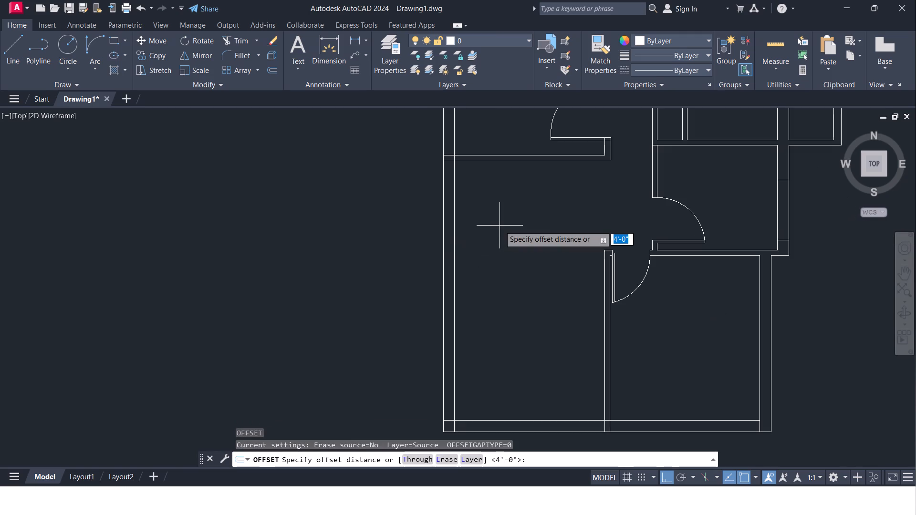
{"action": "type", "text": "2'"}
{"action": "key", "text": "Return"}
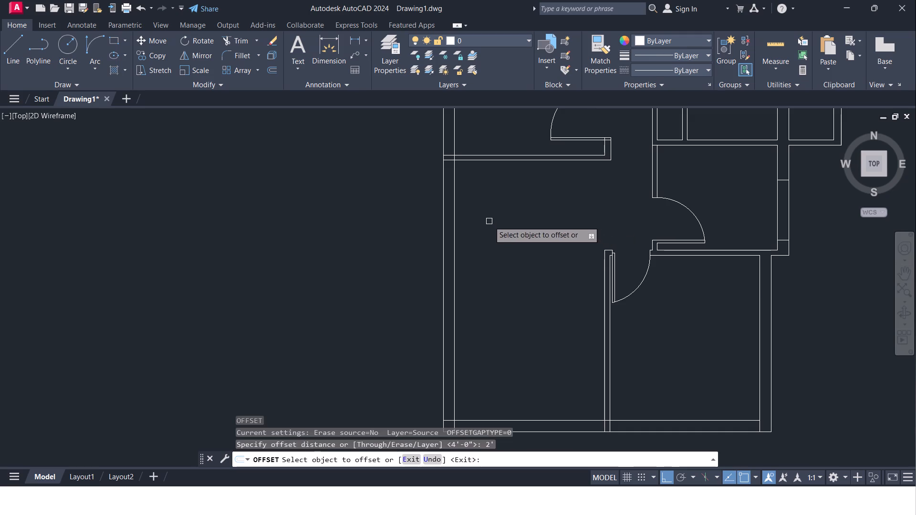
{"action": "left_click", "coordinate": [503, 162]}
{"action": "left_click", "coordinate": [490, 200]}
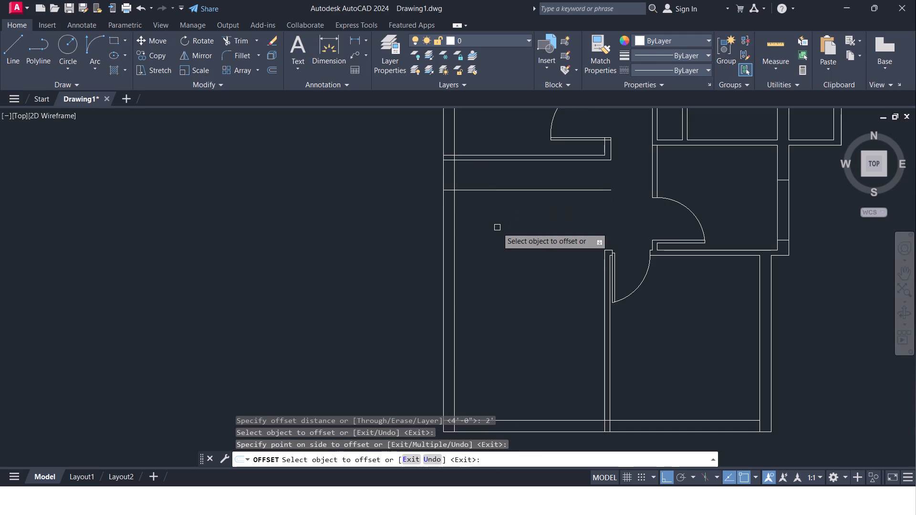
Offset the new horizontal line 4' further south to mark the other side of the west wall opening.
{"action": "key", "text": "Return"}
{"action": "key", "text": "Return"}
{"action": "type", "text": "5'"}
{"action": "key", "text": "Return"}
{"action": "left_click", "coordinate": [497, 191]}
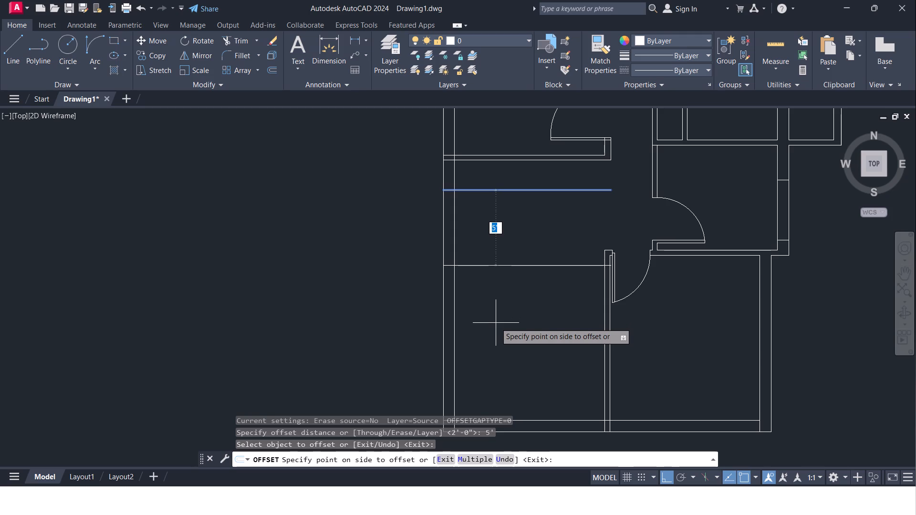
{"action": "type", "text": "4'"}
{"action": "key", "text": "Return"}
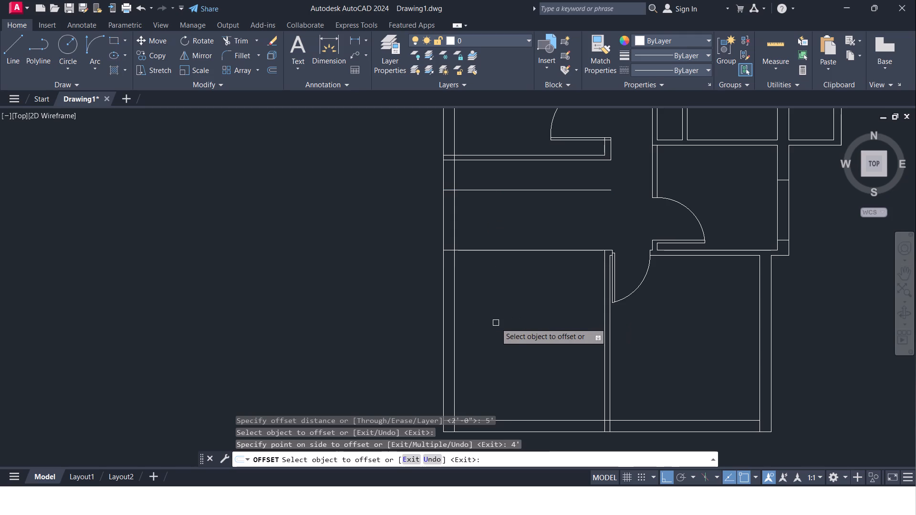
{"action": "left_click", "coordinate": [496, 323]}
{"action": "key", "text": "Escape"}
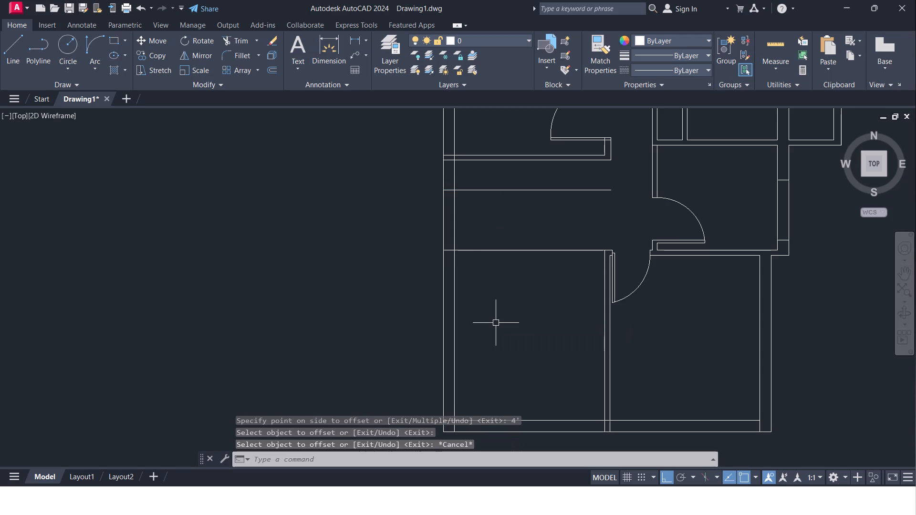
Trim both offset lines inside the room, keeping only their short segments across the west exterior wall.
{"action": "type", "text": "TR"}
{"action": "left_click", "coordinate": [520, 349]}
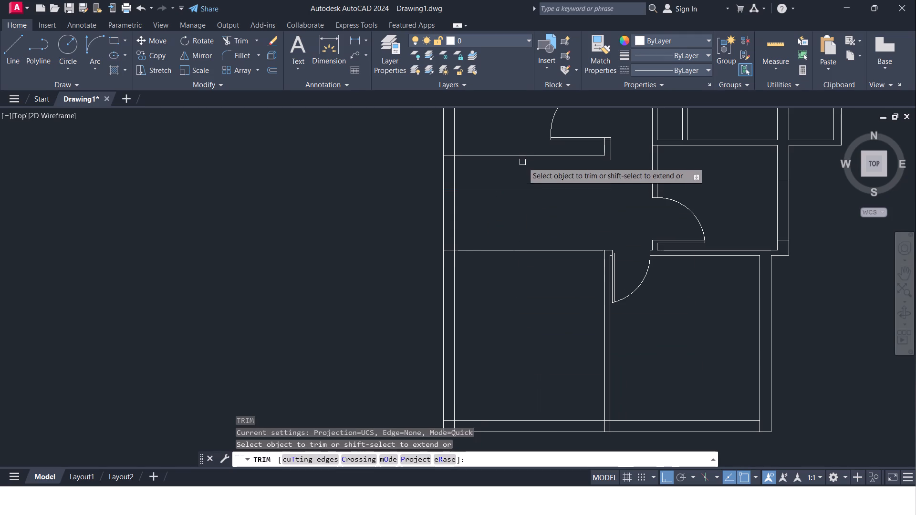
{"action": "left_click_drag", "start_coordinate": [514, 169], "coordinate": [510, 312]}
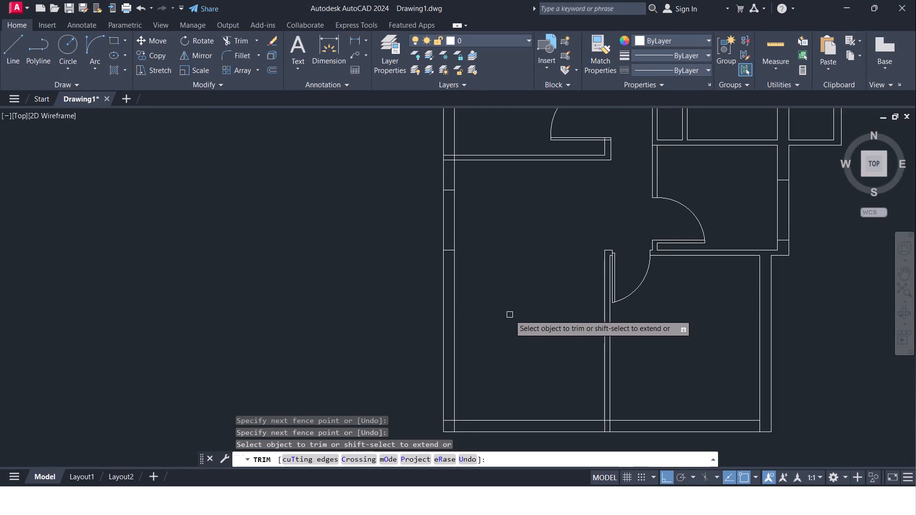
{"action": "middle_click_drag", "start_coordinate": [510, 324], "coordinate": [504, 270]}
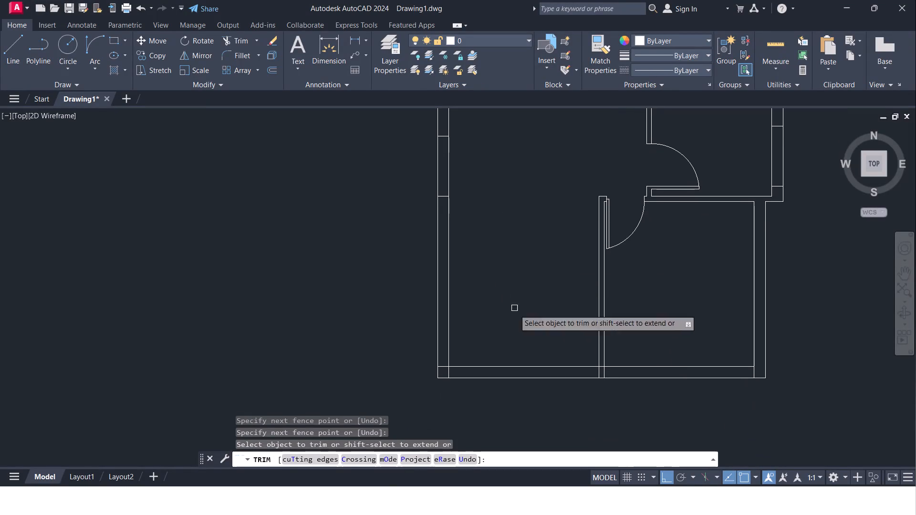
{"action": "middle_click_drag", "start_coordinate": [543, 348], "coordinate": [508, 332]}
{"action": "scroll", "coordinate": [532, 331], "scroll_direction": "up", "scroll_amount": 1}
{"action": "middle_click_drag", "start_coordinate": [532, 331], "coordinate": [467, 318]}
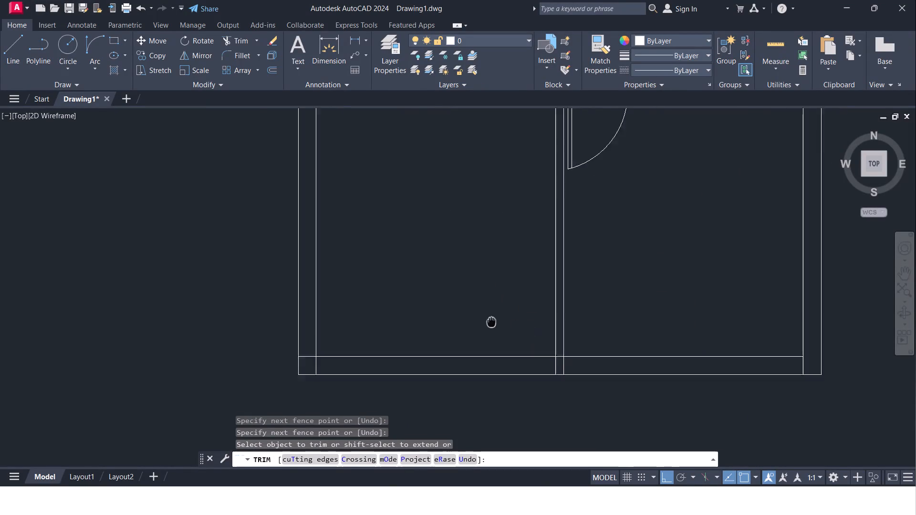
{"action": "middle_click_drag", "start_coordinate": [467, 318], "coordinate": [443, 313]}
{"action": "key", "text": "Escape"}
Offset the west face of the southern partition wall 2" to the west.
{"action": "key", "text": "o"}
{"action": "key", "text": "Return"}
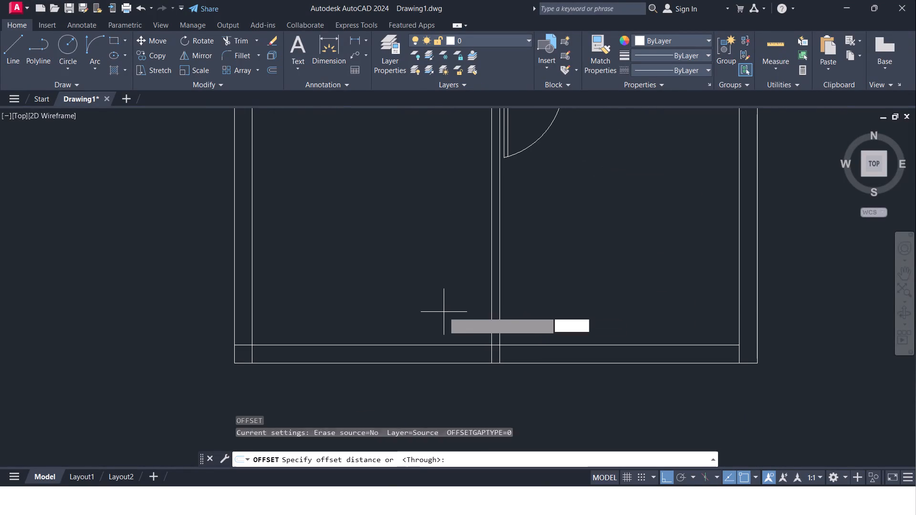
{"action": "type", "text": "2\""}
{"action": "key", "text": "Return"}
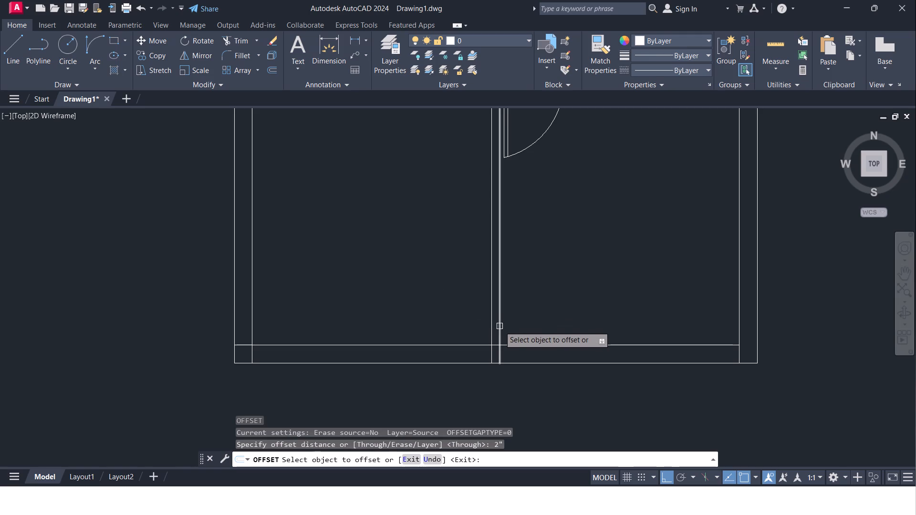
{"action": "left_click", "coordinate": [493, 330]}
{"action": "left_click", "coordinate": [459, 331]}
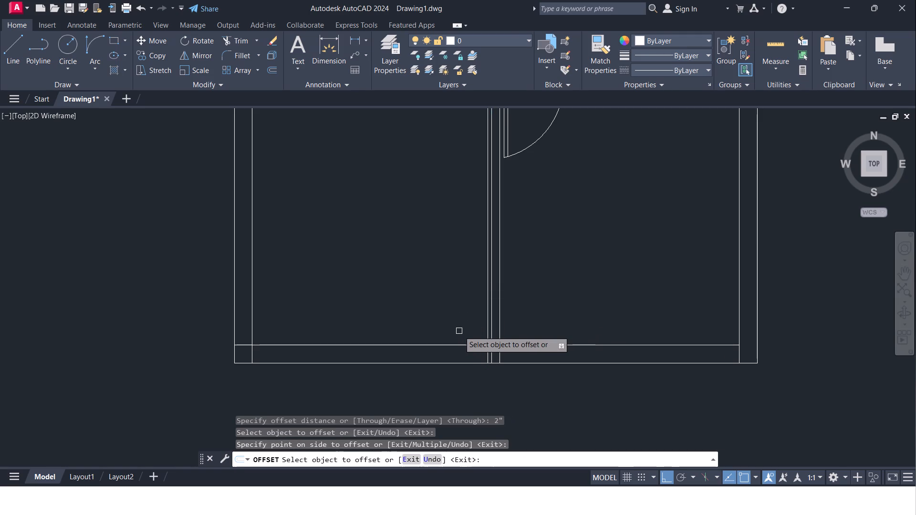
Offset the new vertical line 4' to the west to mark the south wall opening's width.
{"action": "key", "text": "Return"}
{"action": "key", "text": "Return"}
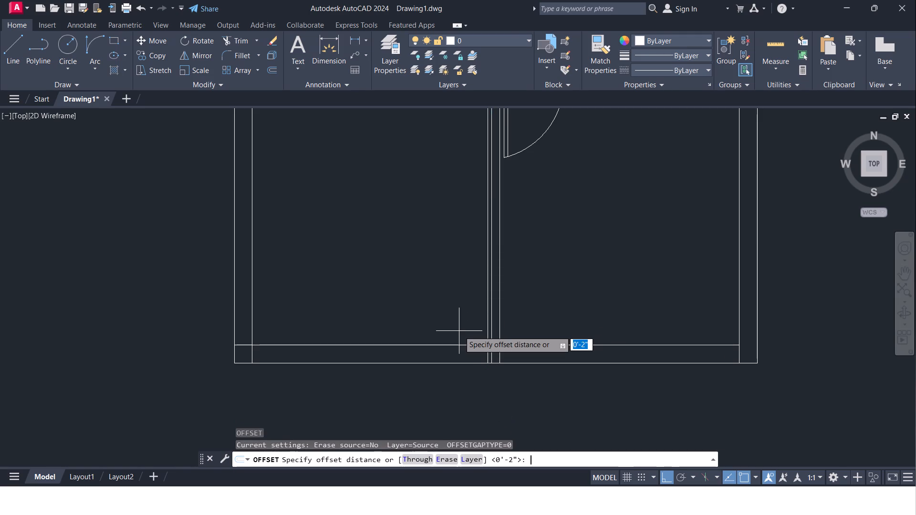
{"action": "key", "text": "4"}
{"action": "key", "text": "apostrophe"}
{"action": "key", "text": "Return"}
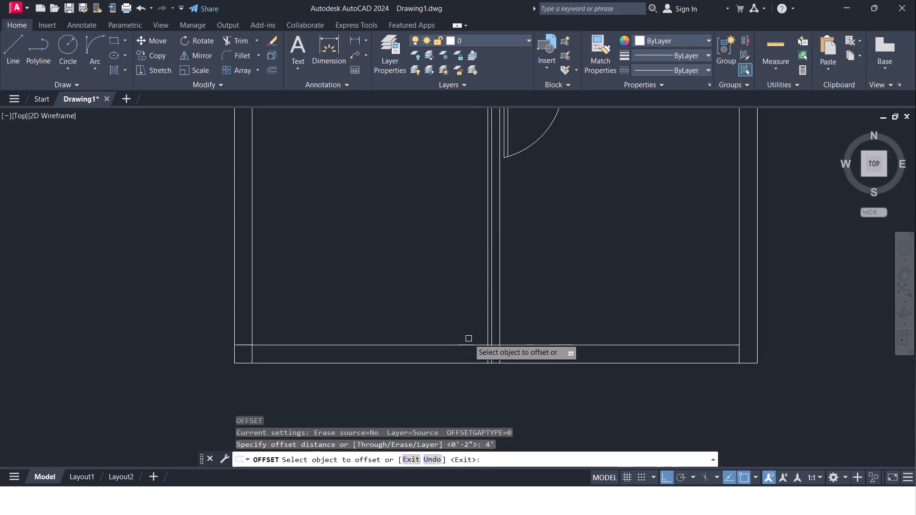
{"action": "left_click", "coordinate": [487, 334]}
{"action": "left_click", "coordinate": [422, 330]}
Offset the outer line of the south exterior wall 4' to the north.
{"action": "left_click", "coordinate": [422, 360]}
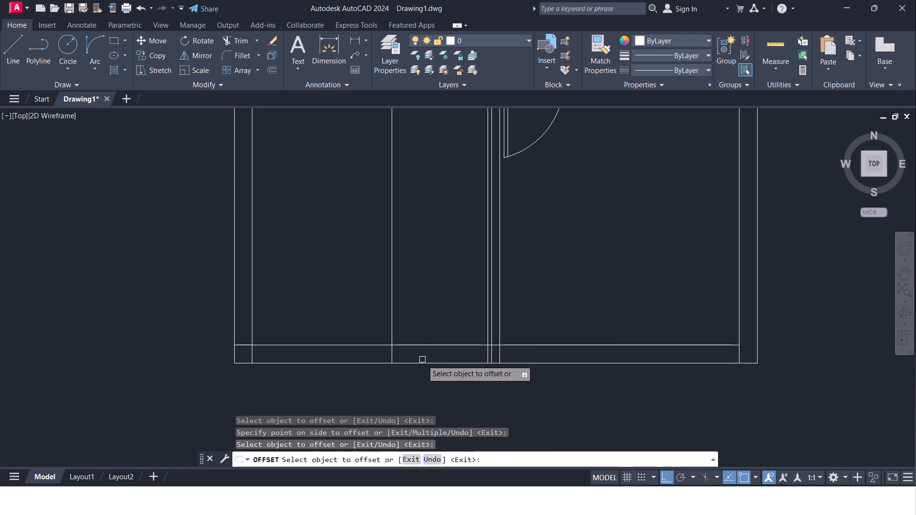
{"action": "left_click", "coordinate": [423, 364]}
{"action": "left_click", "coordinate": [417, 285]}
{"action": "key", "text": "Escape"}
Trim both vertical opening lines above the offset horizontal line, and trim that horizontal line west of the opening.
{"action": "type", "text": "TR"}
{"action": "left_click", "coordinate": [442, 310]}
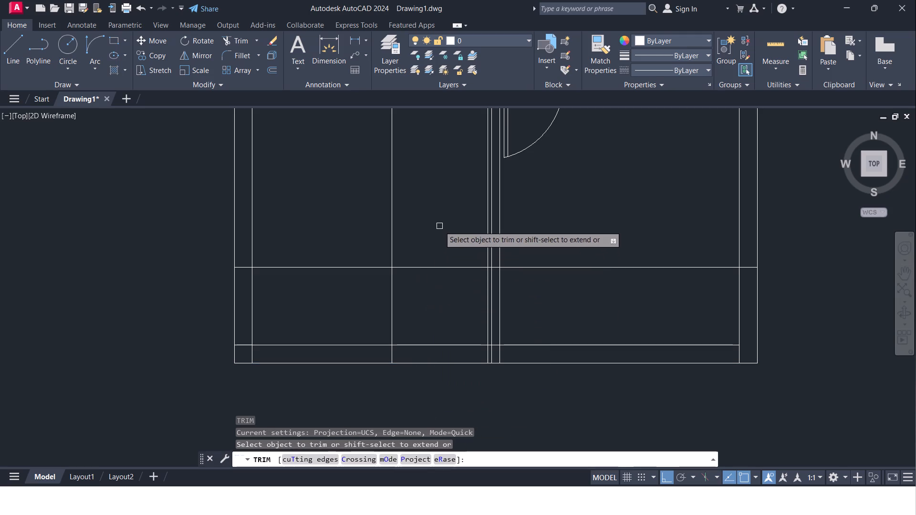
{"action": "left_click_drag", "start_coordinate": [436, 216], "coordinate": [367, 282]}
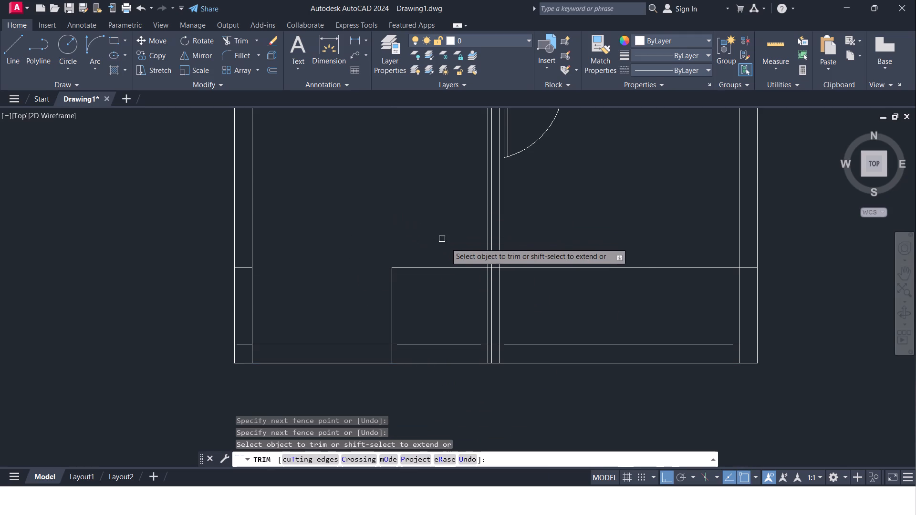
{"action": "left_click", "coordinate": [485, 254]}
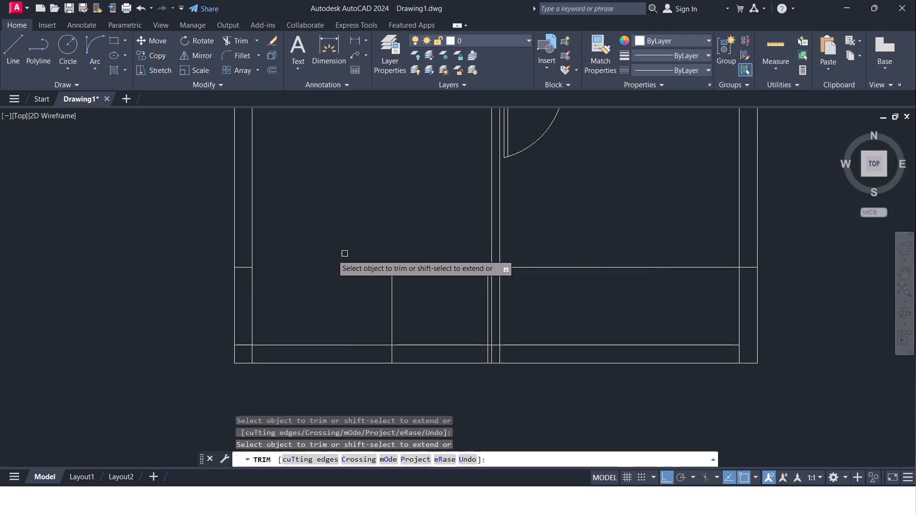
{"action": "left_click", "coordinate": [243, 266]}
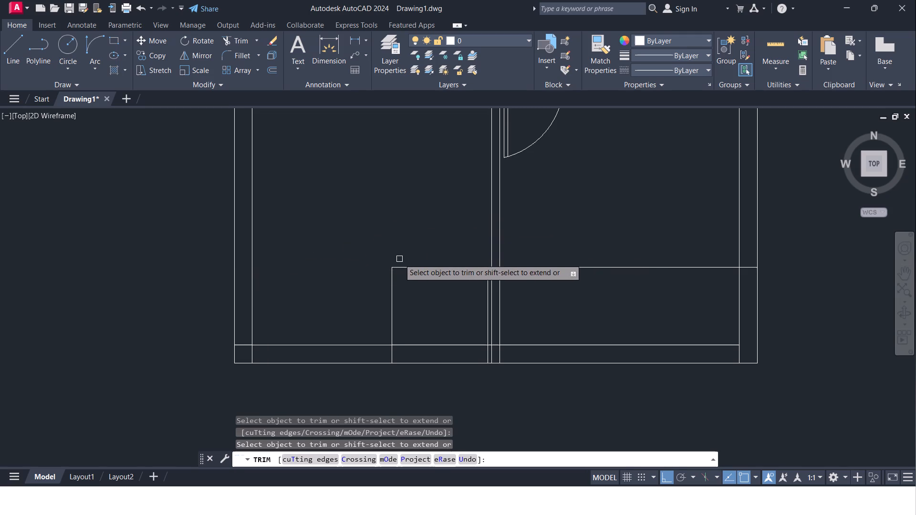
Trim both south wall lines between the two opening lines, and the west opening line's excess above the wall.
{"action": "left_click_drag", "start_coordinate": [432, 237], "coordinate": [432, 384]}
{"action": "left_click_drag", "start_coordinate": [371, 289], "coordinate": [417, 316]}
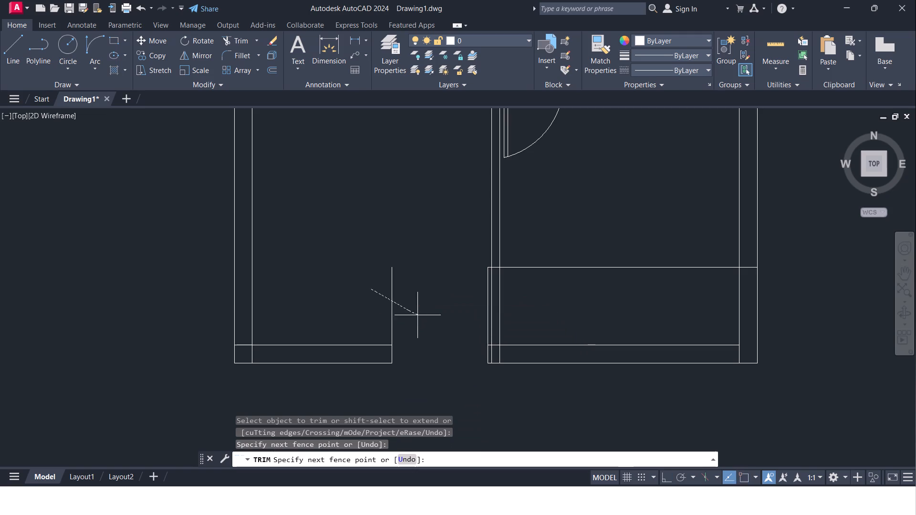
{"action": "left_click_drag", "start_coordinate": [417, 316], "coordinate": [419, 317]}
Trim the offset horizontal line's stub west of the partition, and delete the rest of that line.
{"action": "scroll", "coordinate": [459, 320], "scroll_direction": "up", "scroll_amount": 2}
{"action": "middle_click_drag", "start_coordinate": [457, 312], "coordinate": [371, 336]}
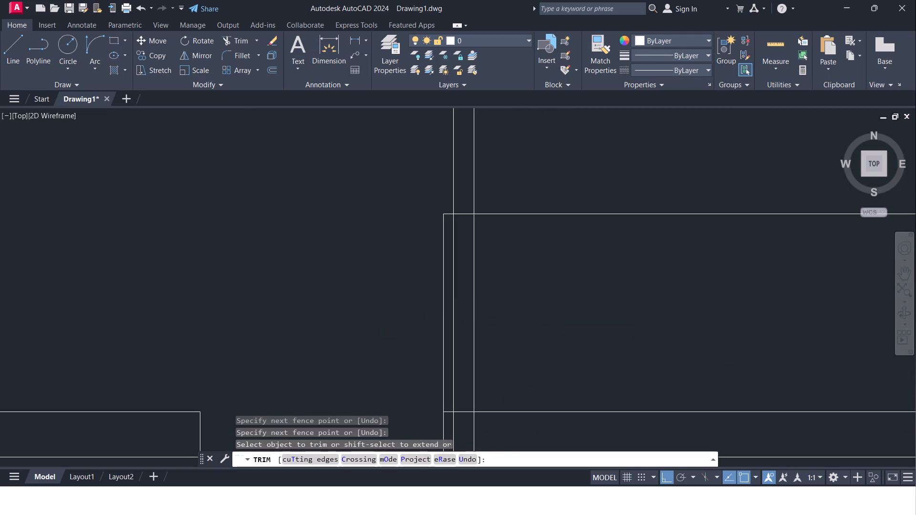
{"action": "left_click", "coordinate": [448, 213]}
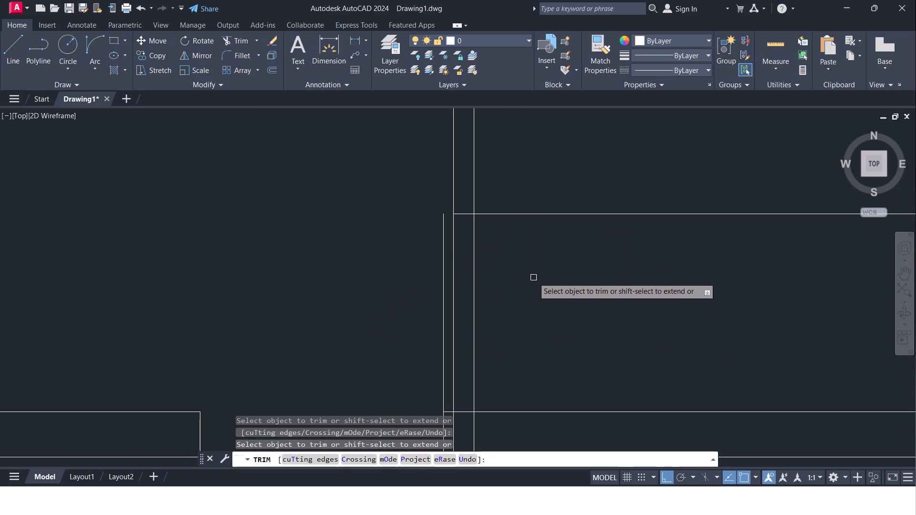
{"action": "scroll", "coordinate": [534, 278], "scroll_direction": "down", "scroll_amount": 2}
{"action": "key", "text": "Escape"}
{"action": "left_click", "coordinate": [550, 254]}
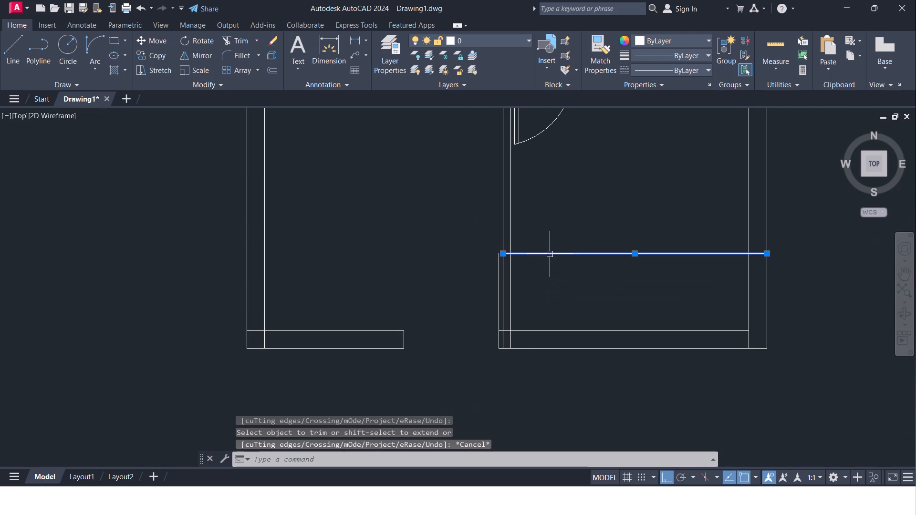
{"action": "key", "text": "Delete"}
Trim the partition's west line inside the south wall, and the wall's inner line between the two partition lines.
{"action": "scroll", "coordinate": [524, 323], "scroll_direction": "up", "scroll_amount": 2}
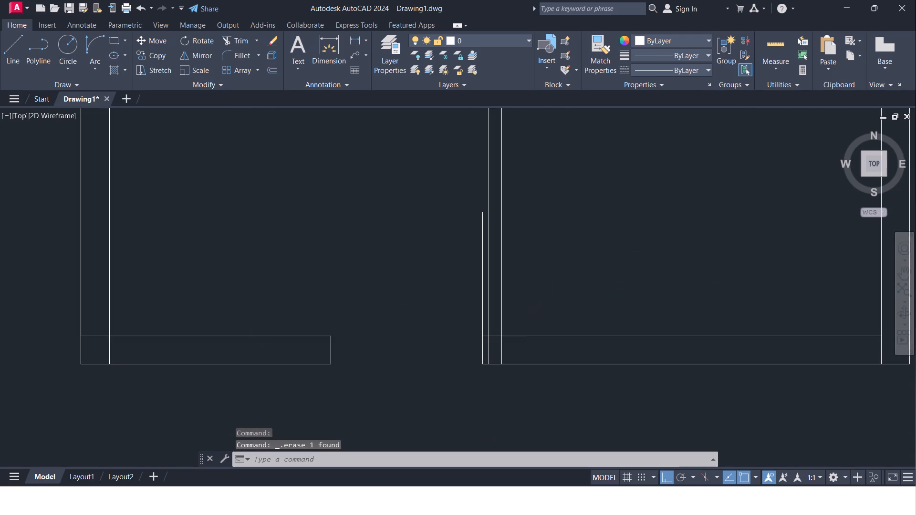
{"action": "middle_click_drag", "start_coordinate": [524, 323], "coordinate": [532, 315]}
{"action": "key", "text": "Escape"}
{"action": "type", "text": "TR"}
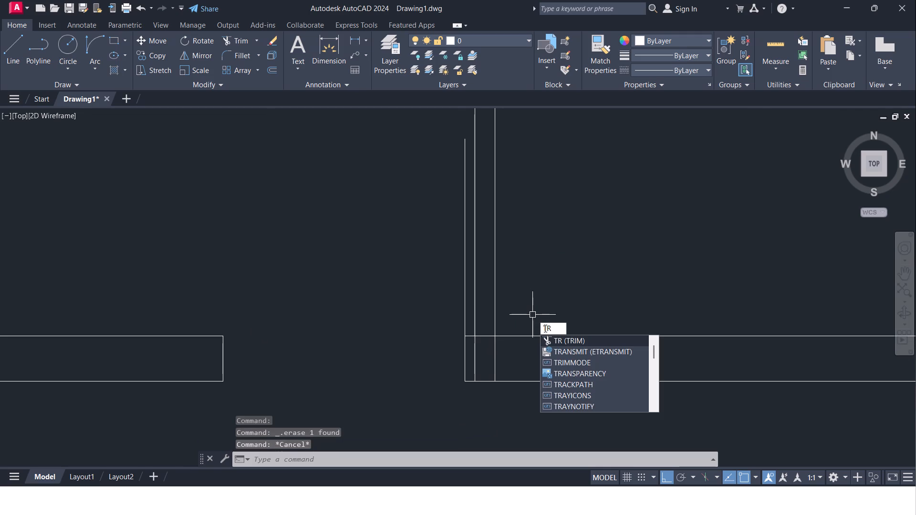
{"action": "left_click", "coordinate": [556, 343]}
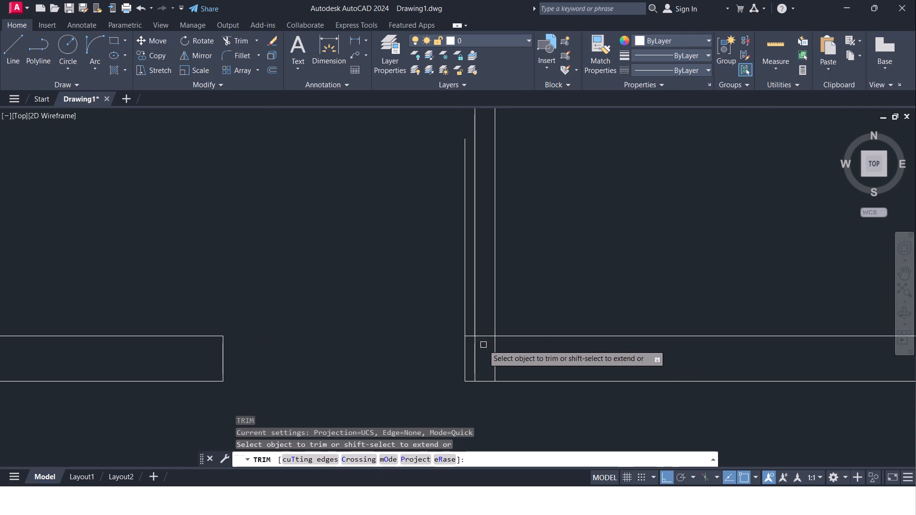
{"action": "left_click", "coordinate": [475, 352]}
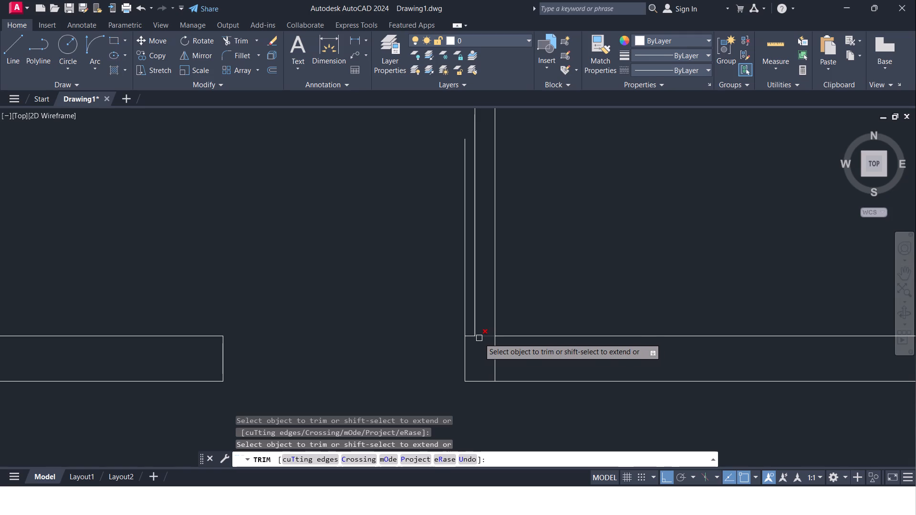
{"action": "left_click", "coordinate": [482, 337]}
{"action": "scroll", "coordinate": [484, 341], "scroll_direction": "down", "scroll_amount": 1}
{"action": "middle_click_drag", "start_coordinate": [427, 342], "coordinate": [444, 348]}
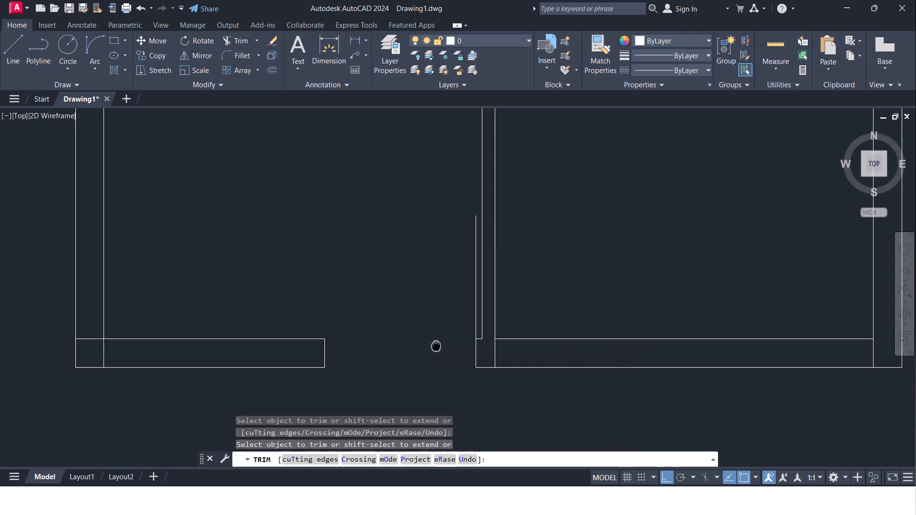
{"action": "middle_click_drag", "start_coordinate": [444, 348], "coordinate": [478, 354]}
{"action": "key", "text": "Escape"}
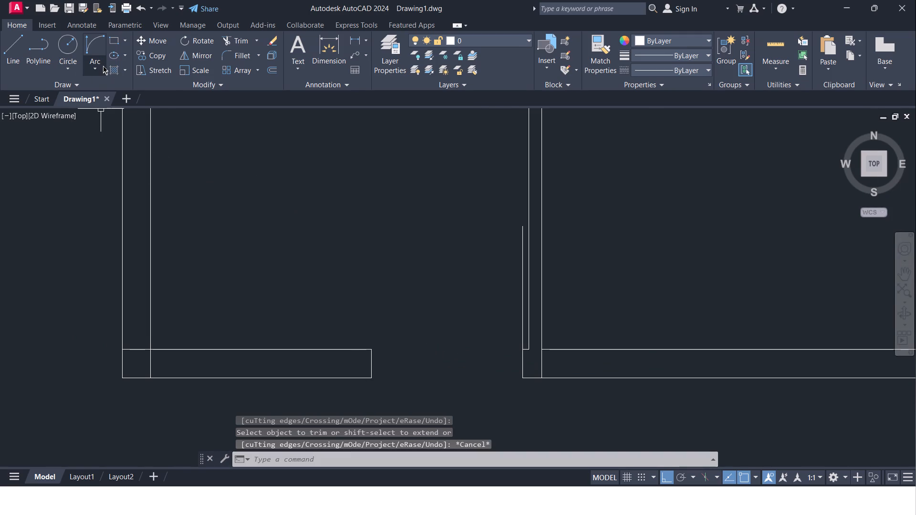
Draw a Start, End, Direction arc for the south door swing, from the west jamb's inner corner to the door leaf's north end.
{"action": "left_click", "coordinate": [102, 67]}
{"action": "left_click", "coordinate": [124, 211]}
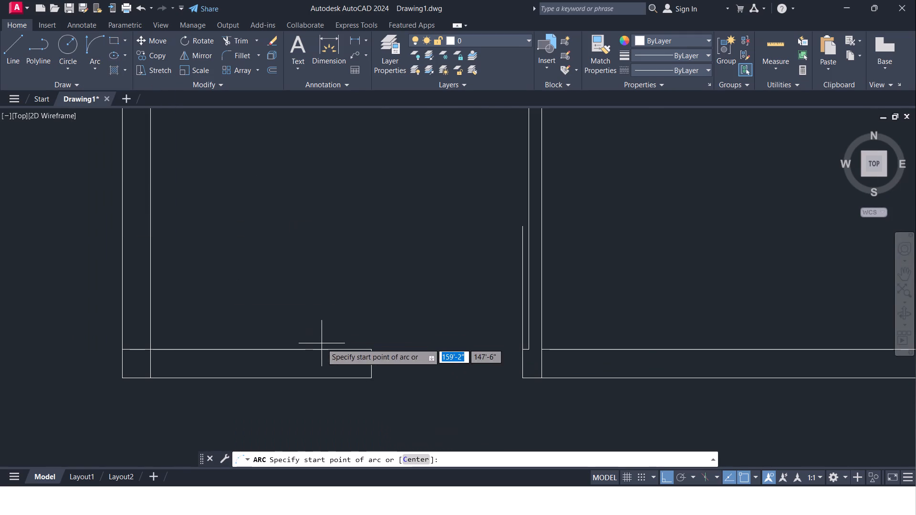
{"action": "left_click", "coordinate": [369, 350]}
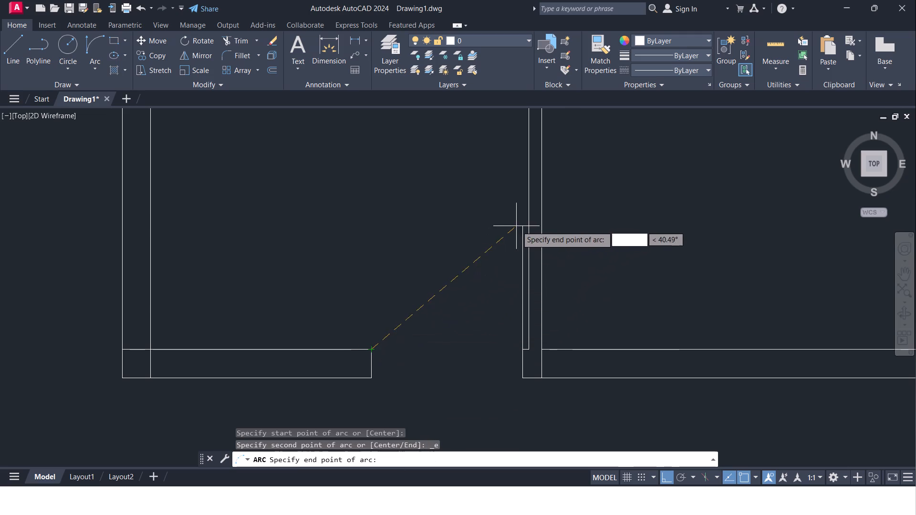
{"action": "left_click", "coordinate": [520, 225]}
{"action": "left_click", "coordinate": [443, 182]}
{"action": "scroll", "coordinate": [443, 186], "scroll_direction": "down", "scroll_amount": 2}
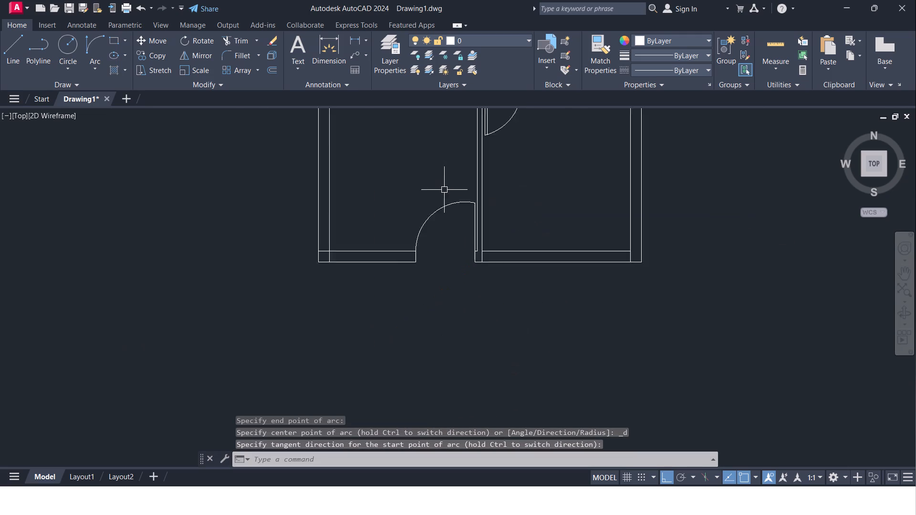
{"action": "scroll", "coordinate": [444, 190], "scroll_direction": "down", "scroll_amount": 1}
{"action": "scroll", "coordinate": [475, 245], "scroll_direction": "up", "scroll_amount": 2}
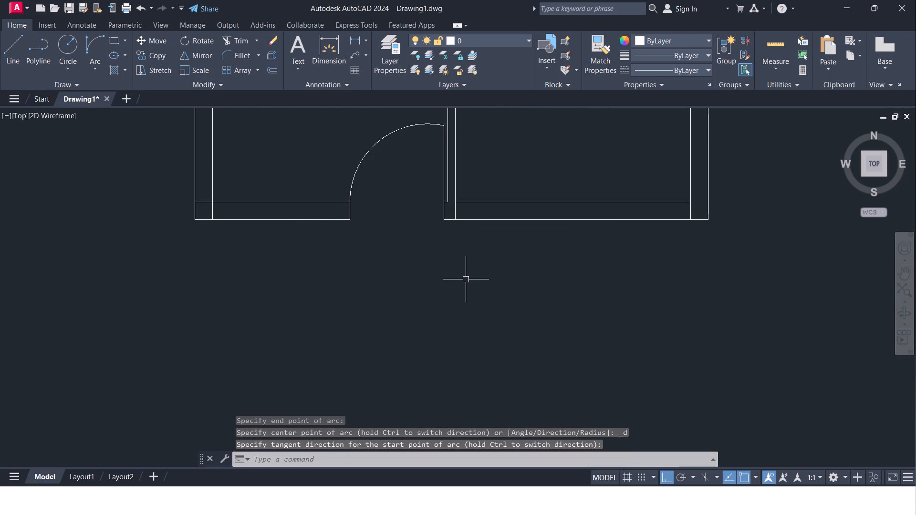
Trim the partition's east line where it crosses the south exterior wall.
{"action": "type", "text": "TR"}
{"action": "left_click", "coordinate": [501, 309]}
{"action": "scroll", "coordinate": [455, 229], "scroll_direction": "up", "scroll_amount": 1}
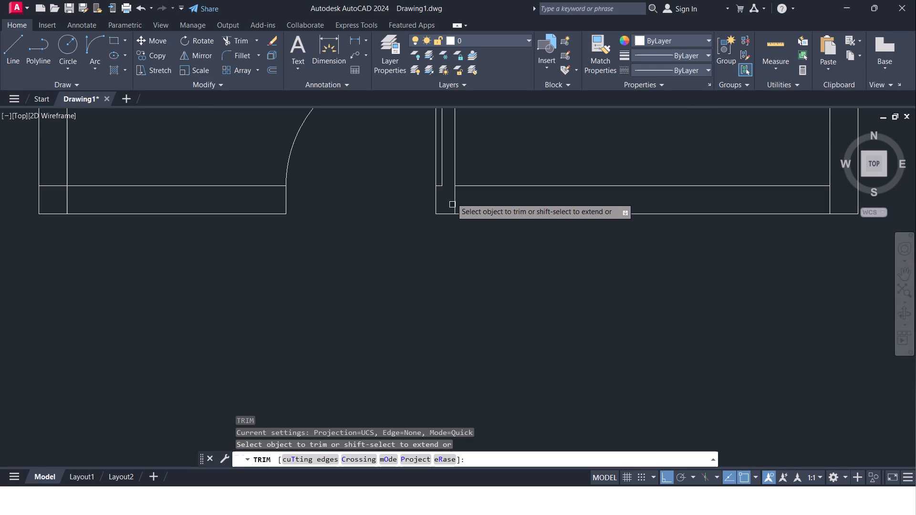
{"action": "left_click", "coordinate": [455, 194]}
{"action": "middle_click_drag", "start_coordinate": [487, 243], "coordinate": [174, 306]}
{"action": "middle_click_drag", "start_coordinate": [322, 339], "coordinate": [93, 402]}
{"action": "scroll", "coordinate": [91, 399], "scroll_direction": "down", "scroll_amount": 2}
{"action": "middle_click_drag", "start_coordinate": [108, 399], "coordinate": [190, 362]}
{"action": "scroll", "coordinate": [189, 361], "scroll_direction": "up", "scroll_amount": 1}
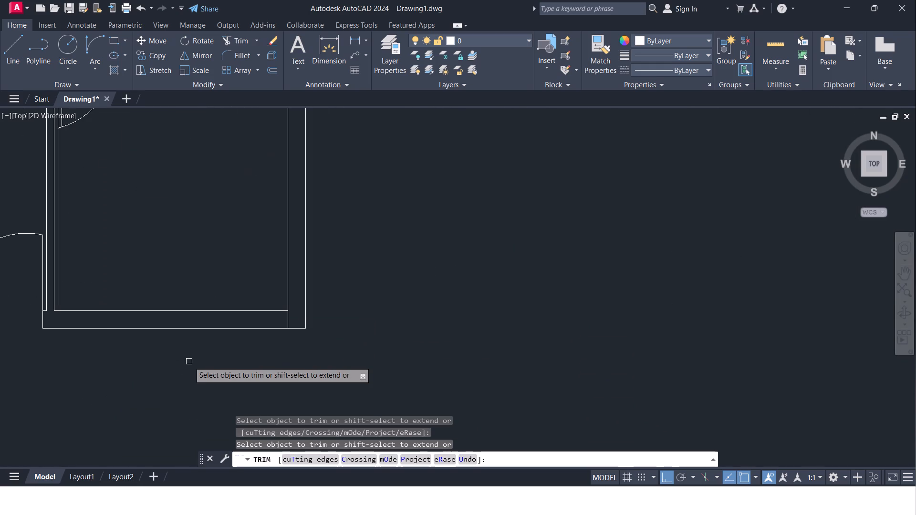
{"action": "key", "text": "Escape"}
Extend the south wall's inner line east to the outer line of the east exterior wall.
{"action": "key", "text": "e"}
{"action": "key", "text": "x"}
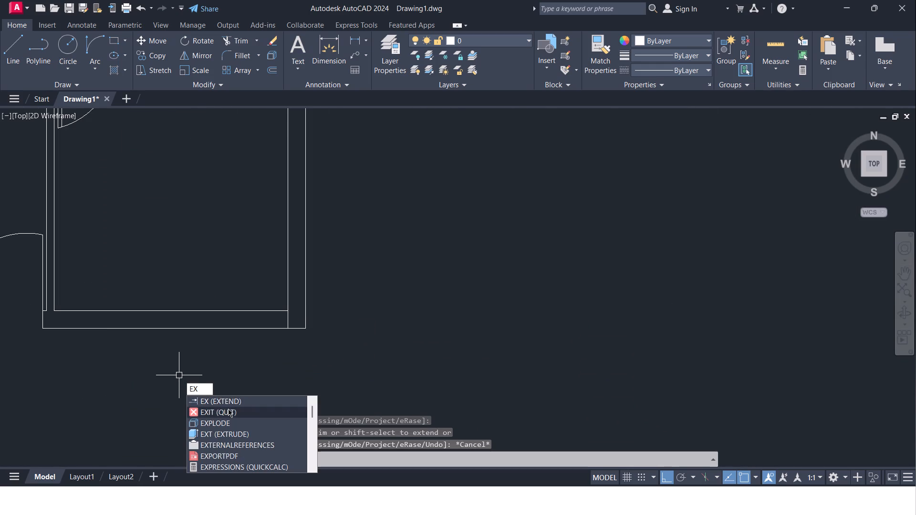
{"action": "left_click", "coordinate": [229, 402]}
{"action": "left_click", "coordinate": [231, 312]}
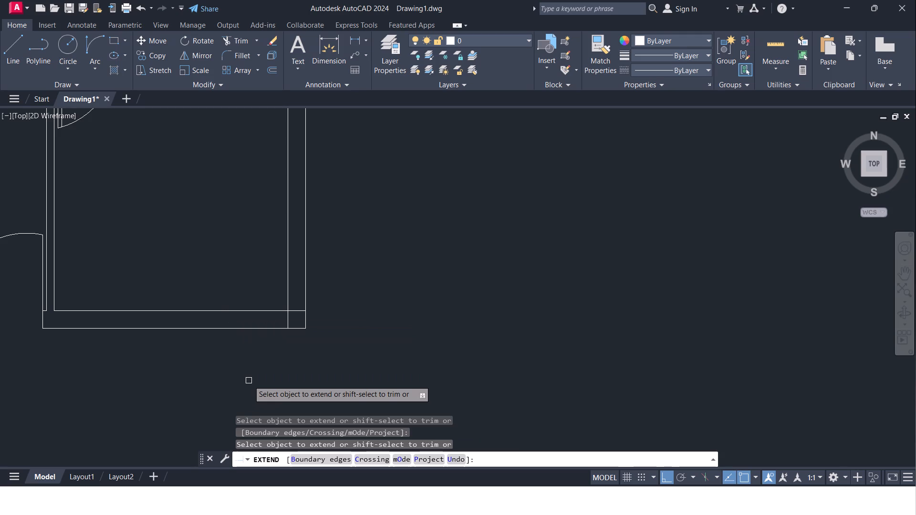
{"action": "key", "text": "Escape"}
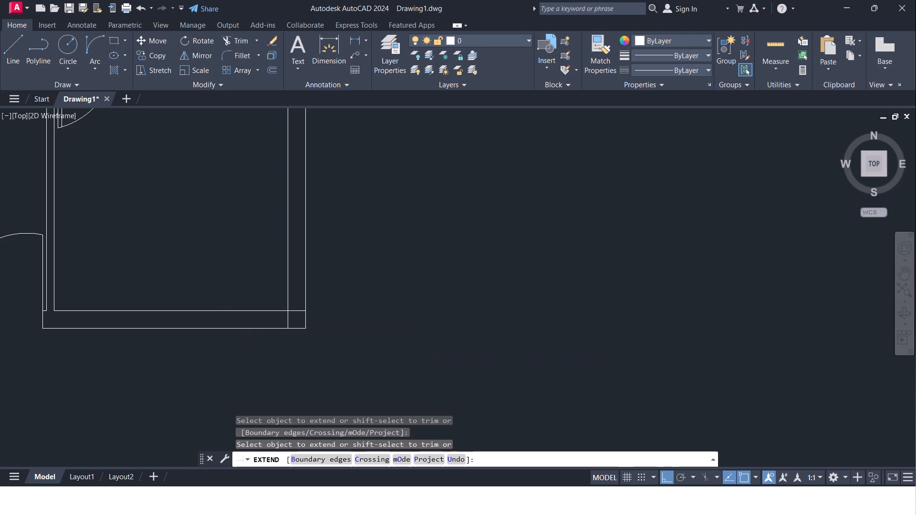
Offset the inner line of the south wall 5'5" north into the southeast room.
{"action": "middle_click_drag", "start_coordinate": [423, 353], "coordinate": [434, 372]}
{"action": "scroll", "coordinate": [442, 364], "scroll_direction": "down", "scroll_amount": 1}
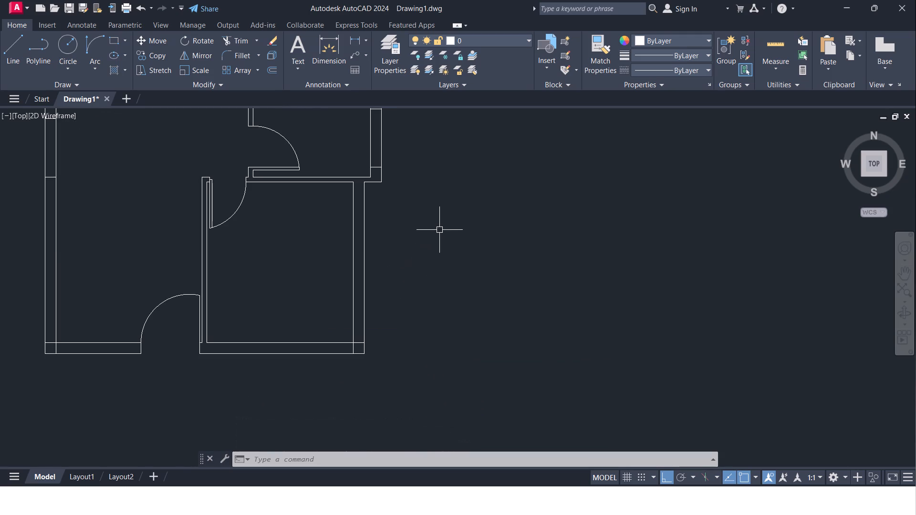
{"action": "key", "text": "i"}
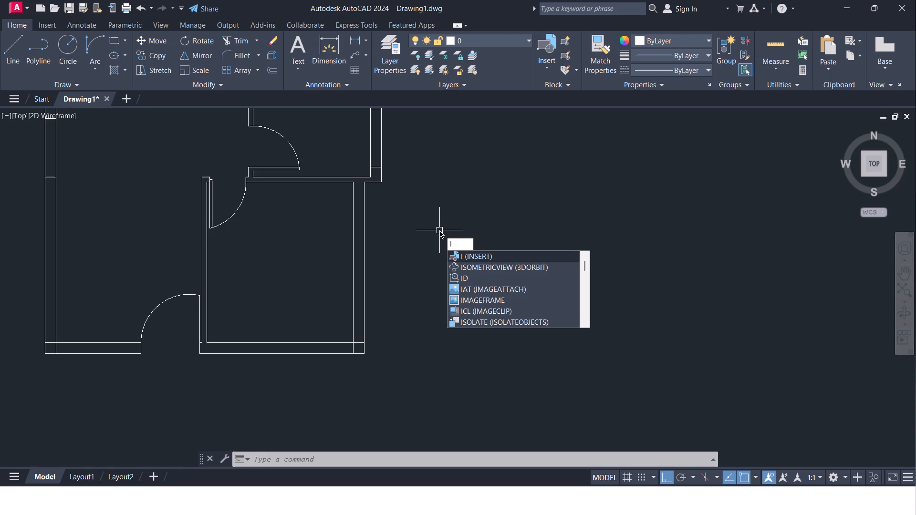
{"action": "key", "text": "BackSpace"}
{"action": "key", "text": "o"}
{"action": "key", "text": "Return"}
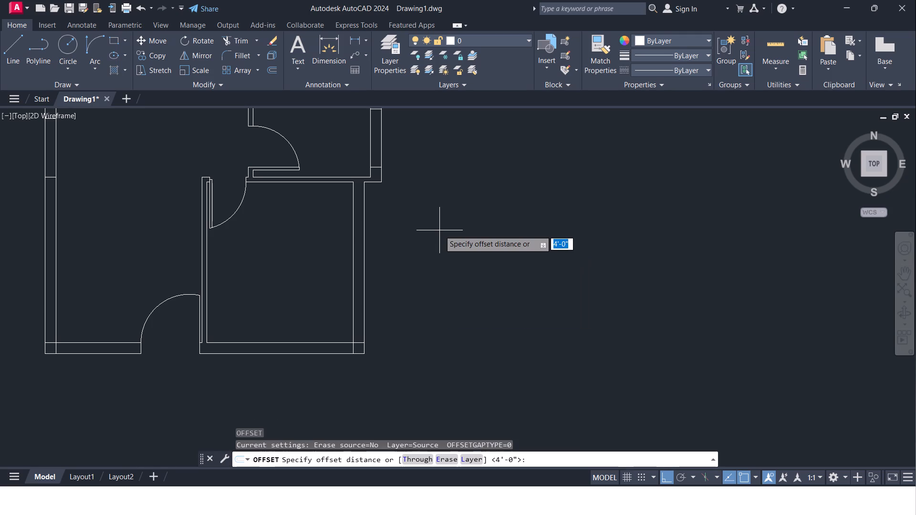
{"action": "type", "text": "5'5\""}
{"action": "key", "text": "Return"}
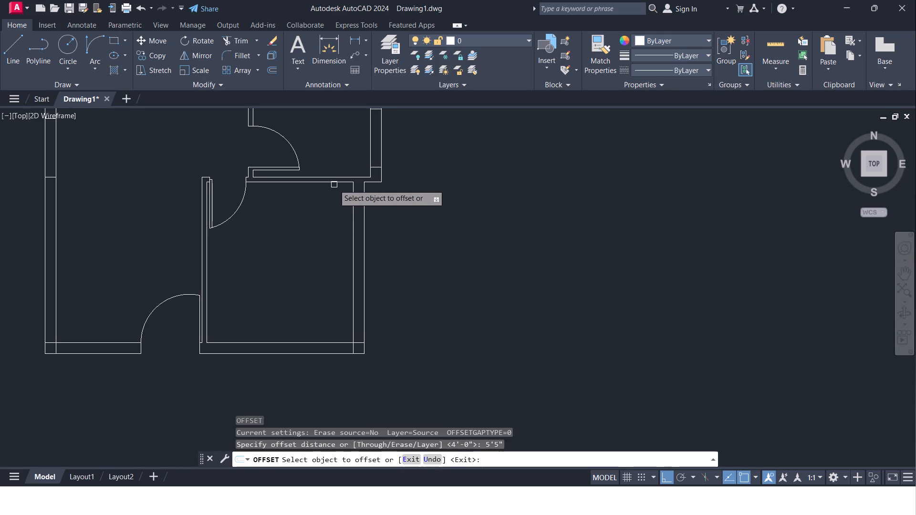
{"action": "left_click", "coordinate": [322, 344]}
{"action": "left_click", "coordinate": [314, 292]}
{"action": "key", "text": "Return"}
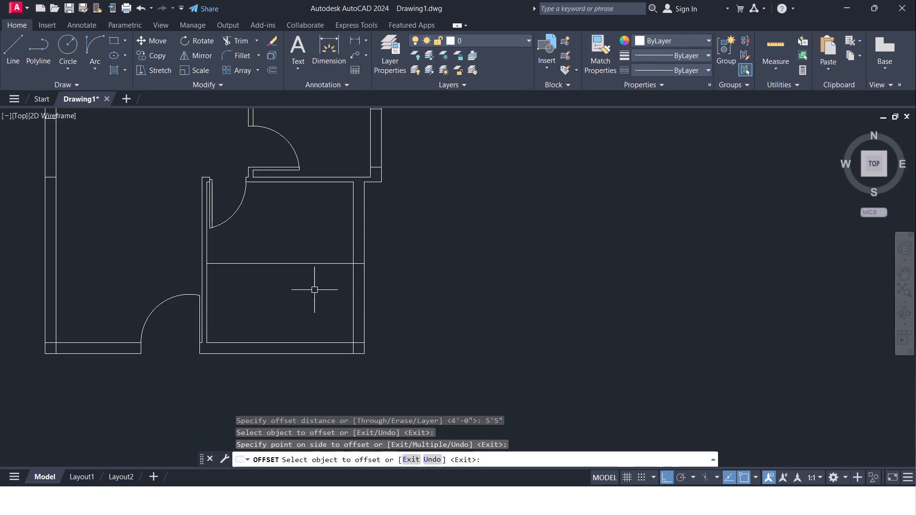
Offset the new horizontal line across the southeast room 2' to the north and 2' to the south.
{"action": "key", "text": "Return"}
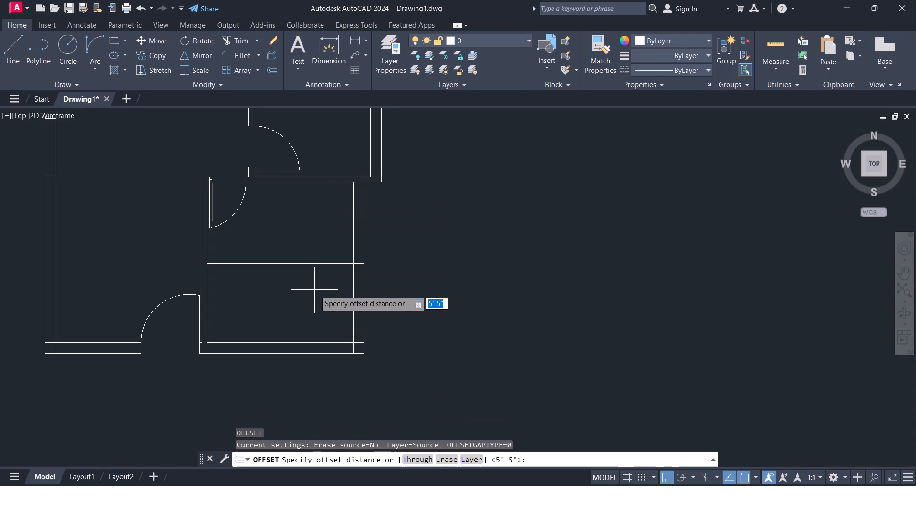
{"action": "type", "text": "2'"}
{"action": "key", "text": "Return"}
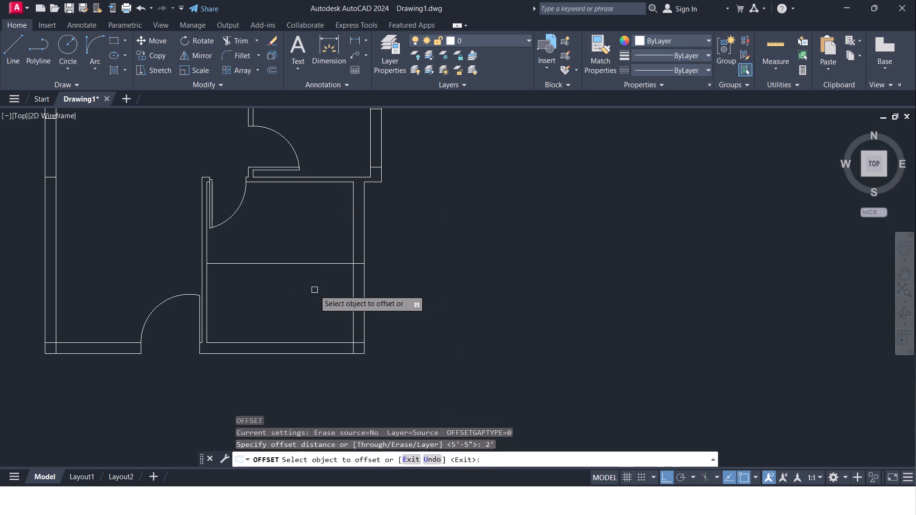
{"action": "left_click", "coordinate": [315, 264]}
{"action": "left_click", "coordinate": [314, 248]}
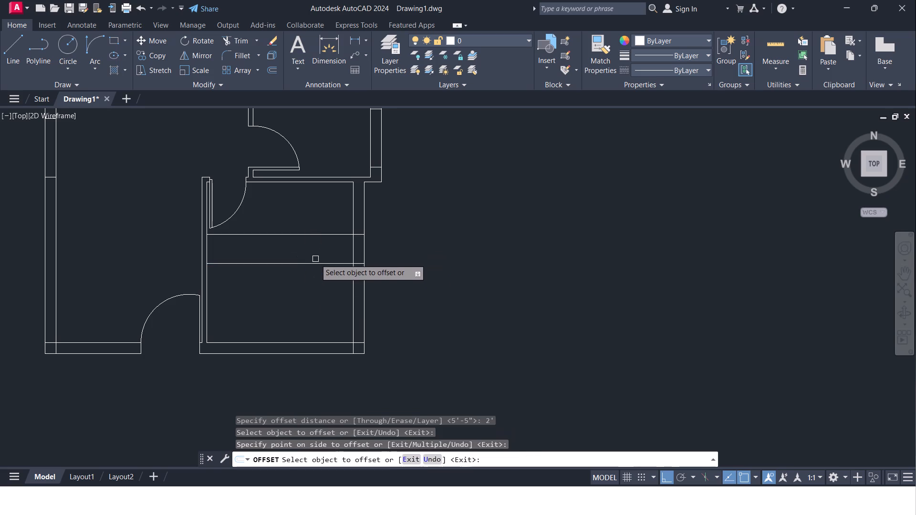
{"action": "left_click", "coordinate": [315, 267]}
{"action": "left_click", "coordinate": [316, 260]}
{"action": "left_click", "coordinate": [316, 263]}
{"action": "left_click", "coordinate": [316, 314]}
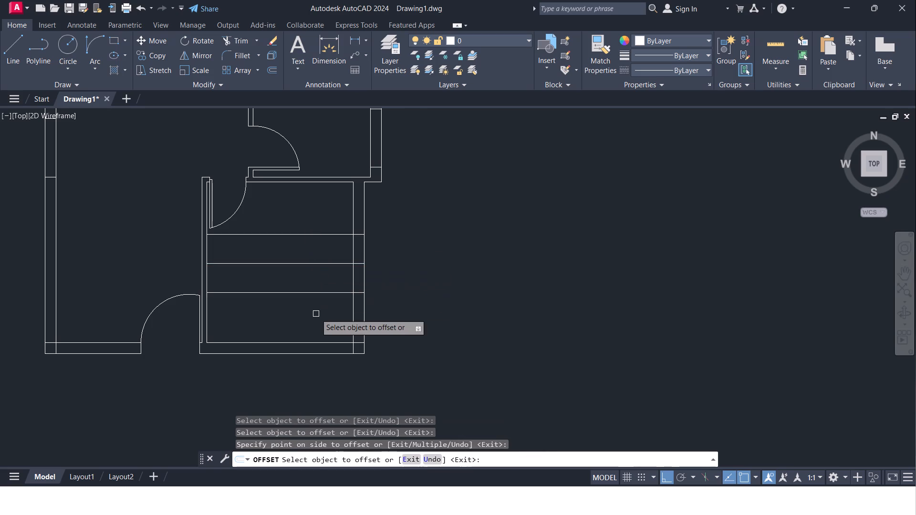
{"action": "key", "text": "Escape"}
Trim the three horizontal lines inside the southeast room, and remove the middle line's remainder within the east wall.
{"action": "type", "text": "TR"}
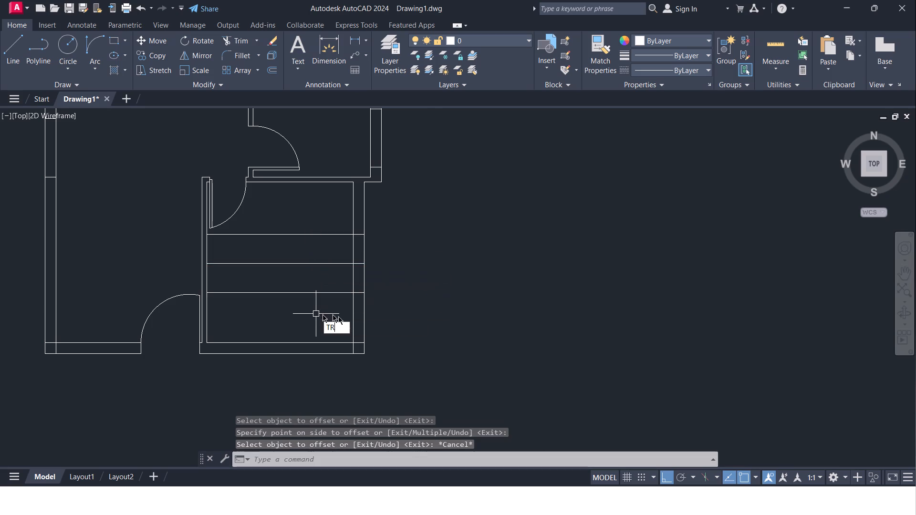
{"action": "left_click", "coordinate": [353, 339]}
{"action": "left_click_drag", "start_coordinate": [319, 227], "coordinate": [318, 293]}
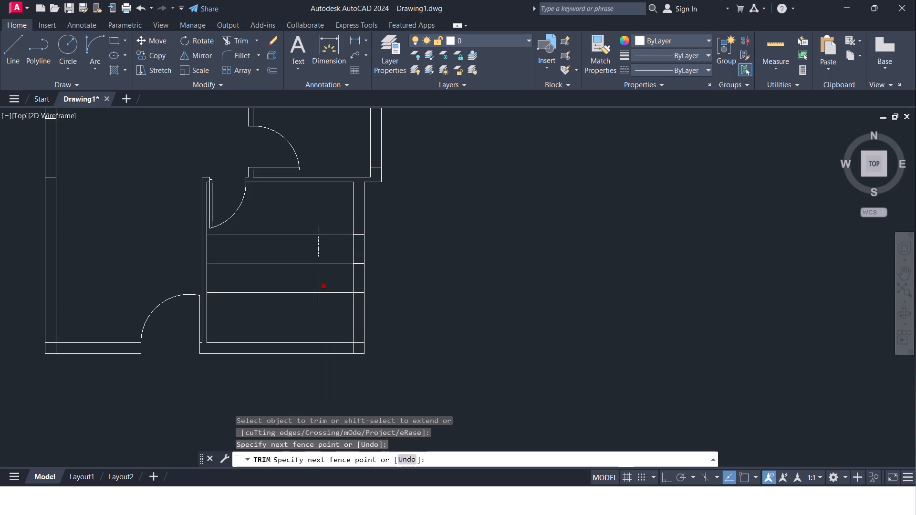
{"action": "left_click_drag", "start_coordinate": [318, 293], "coordinate": [318, 302]}
{"action": "scroll", "coordinate": [356, 269], "scroll_direction": "up", "scroll_amount": 1}
{"action": "left_click", "coordinate": [357, 259]}
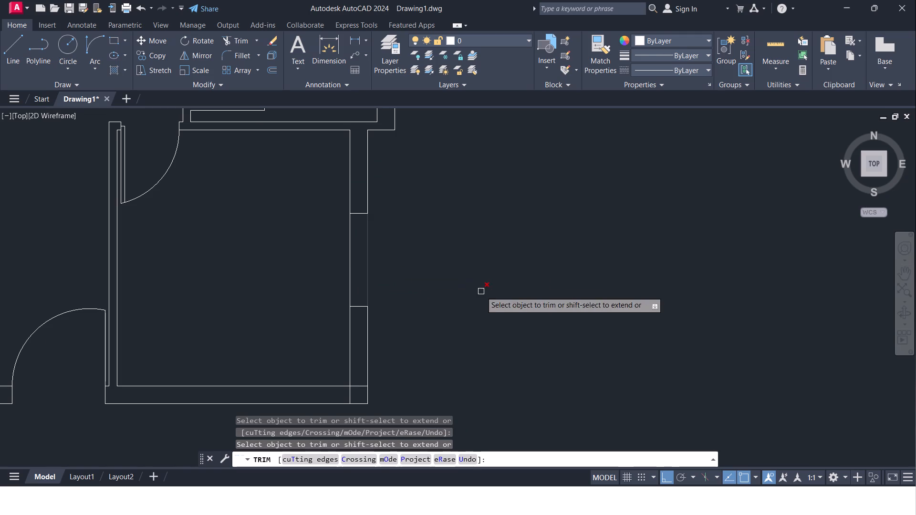
{"action": "middle_click_drag", "start_coordinate": [481, 291], "coordinate": [473, 323]}
{"action": "key", "text": "Escape"}
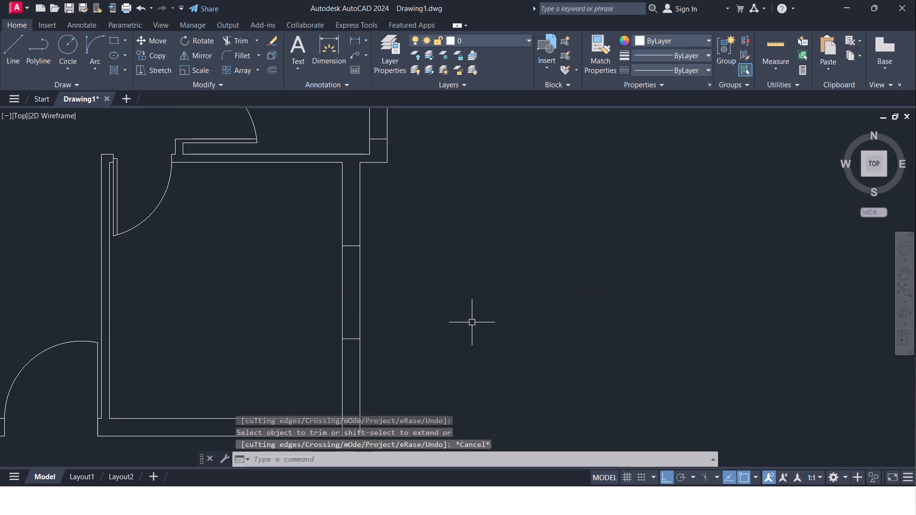
Calculate 9 divided by 3 in Calculator, and close it.
{"action": "type", "text": "9/3"}
{"action": "key", "text": "Return"}
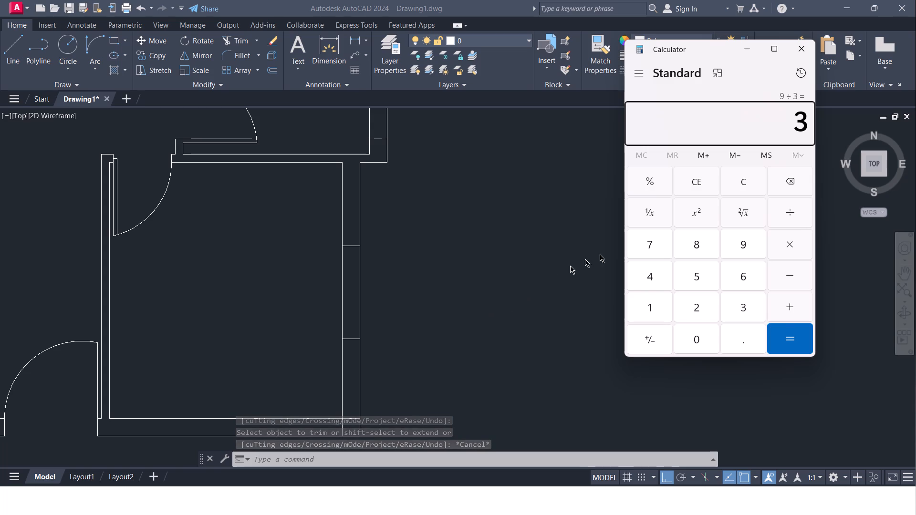
{"action": "left_click", "coordinate": [811, 50]}
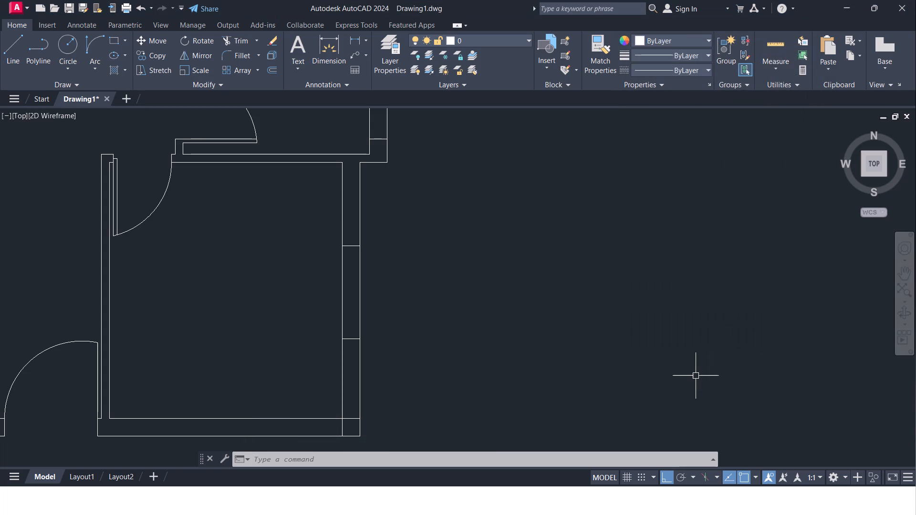
Calculate 9 divided by 3 in Calculator, and close it.
{"action": "key", "text": "9"}
{"action": "key", "text": "Escape"}
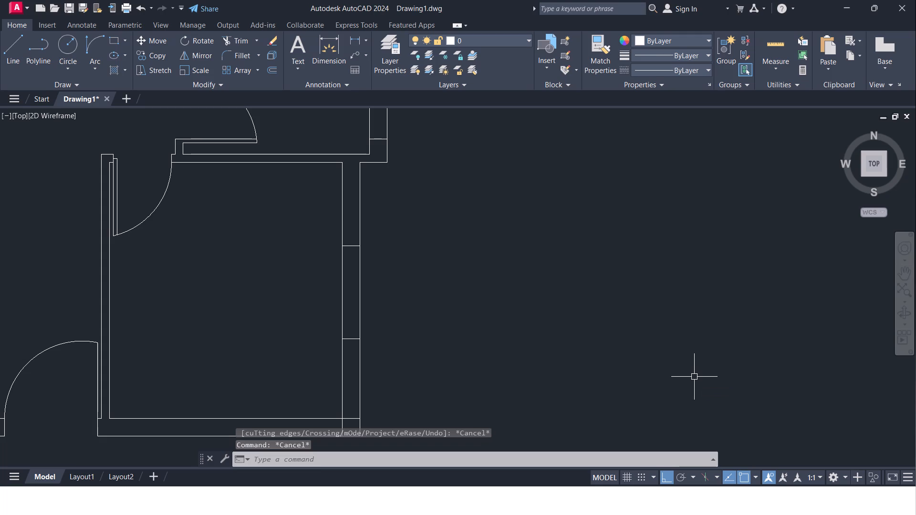
{"action": "key", "text": "9"}
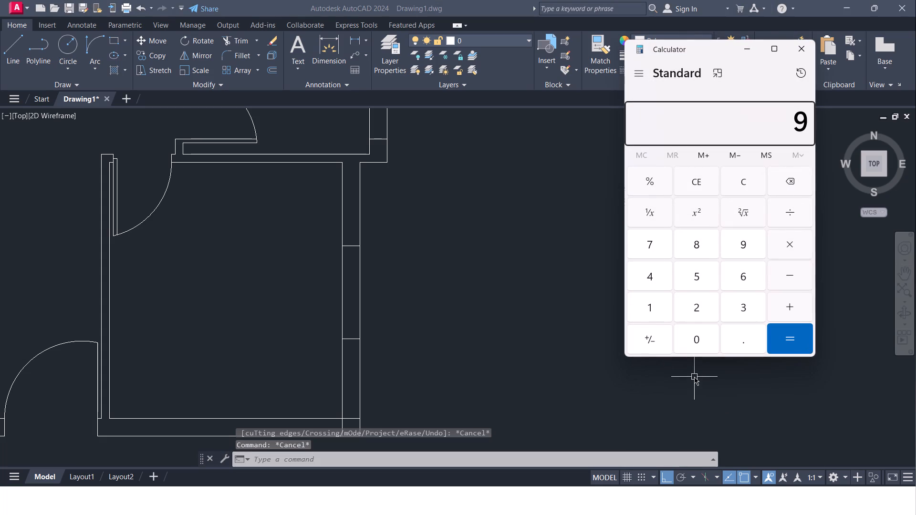
{"action": "key", "text": "asterisk"}
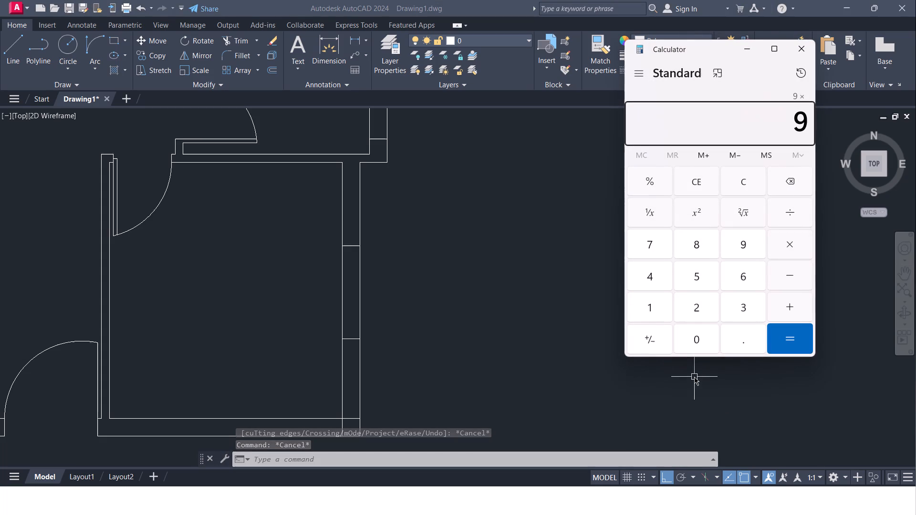
{"action": "key", "text": "BackSpace"}
{"action": "key", "text": "BackSpace"}
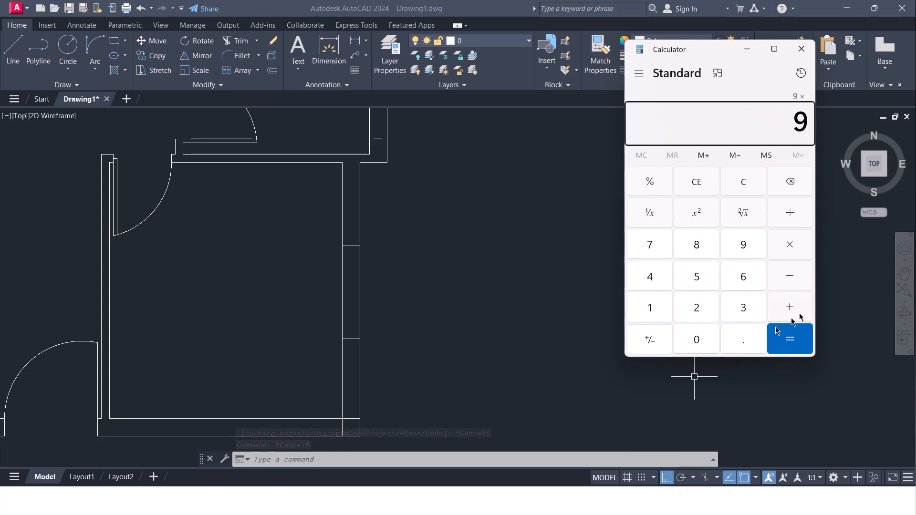
{"action": "left_click", "coordinate": [803, 181]}
{"action": "left_click", "coordinate": [792, 183]}
{"action": "double_click", "coordinate": [791, 183]}
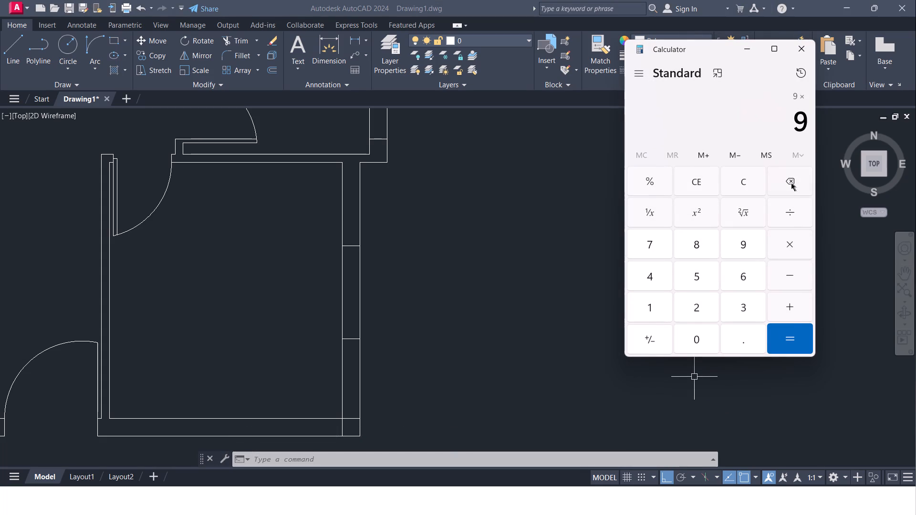
{"action": "left_click", "coordinate": [738, 183]}
{"action": "left_click", "coordinate": [740, 249]}
{"action": "left_click", "coordinate": [791, 213]}
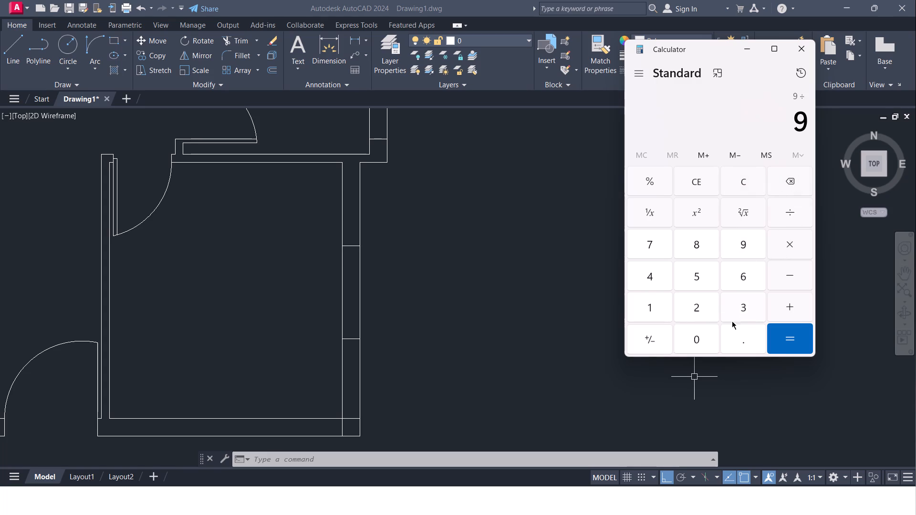
{"action": "left_click", "coordinate": [742, 306]}
{"action": "left_click", "coordinate": [776, 335]}
{"action": "left_click", "coordinate": [802, 58]}
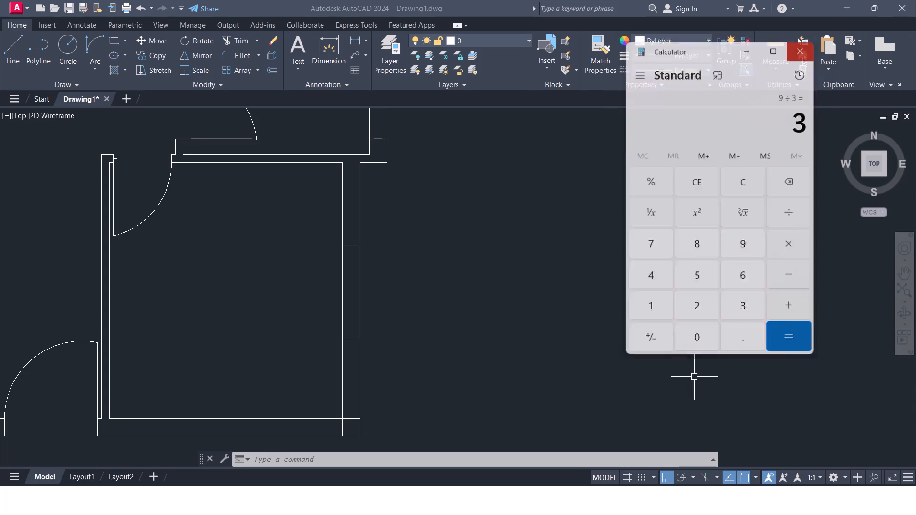
Calculate 9 divided by 2 in Calculator, and close it.
{"action": "middle_click_drag", "start_coordinate": [387, 383], "coordinate": [445, 362]}
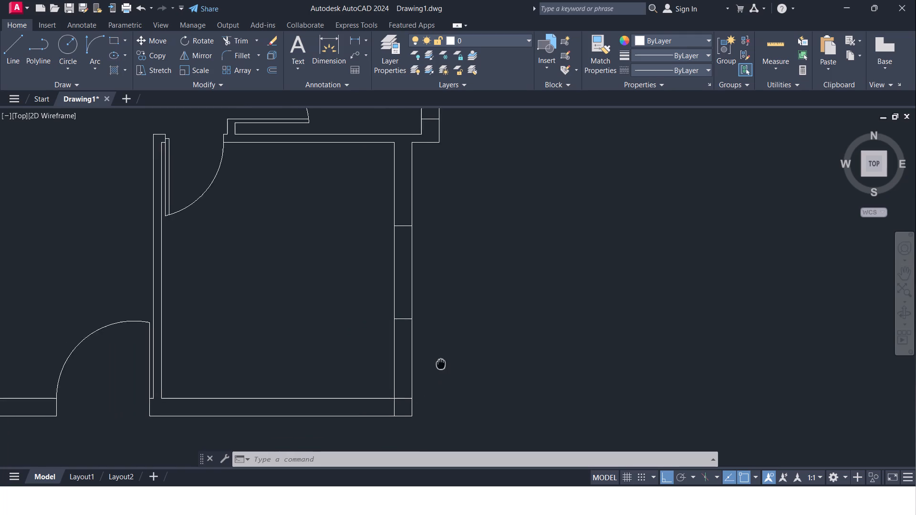
{"action": "middle_click_drag", "start_coordinate": [445, 362], "coordinate": [451, 361]}
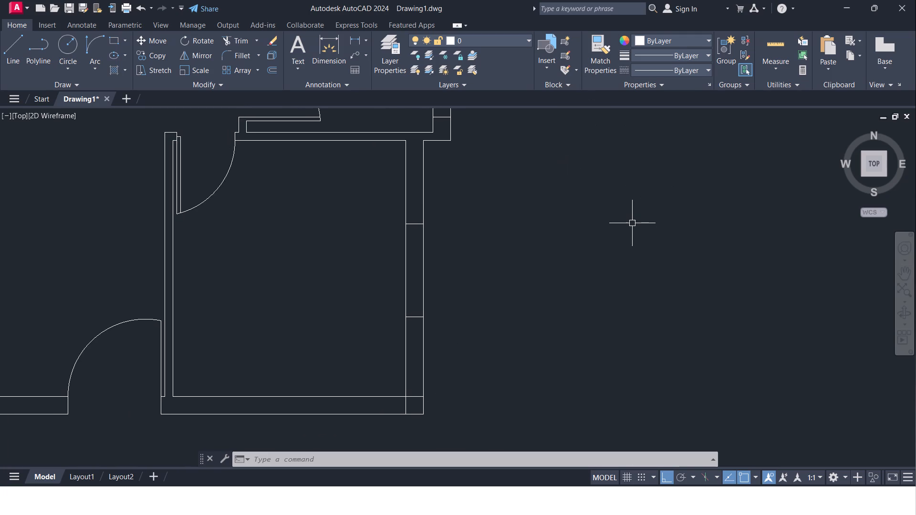
{"action": "type", "text": "99"}
{"action": "type", "text": "/2"}
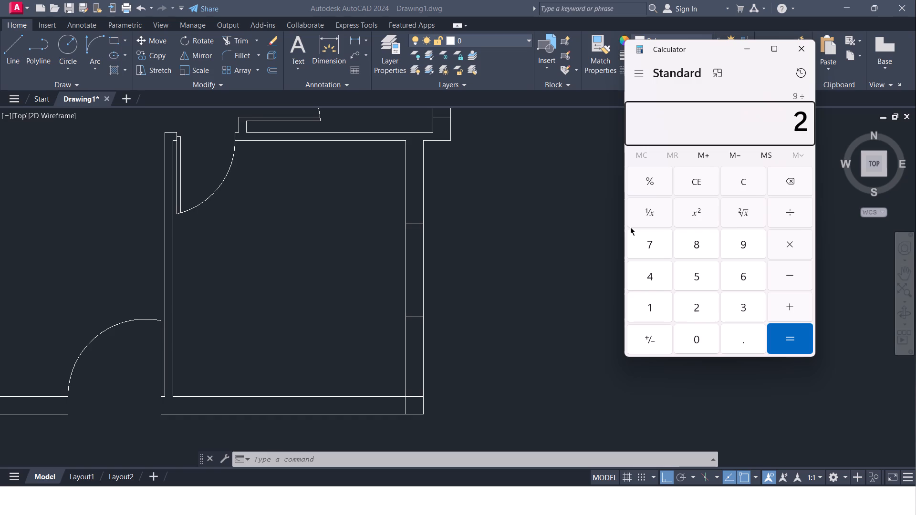
{"action": "key", "text": "Return"}
{"action": "left_click", "coordinate": [798, 46]}
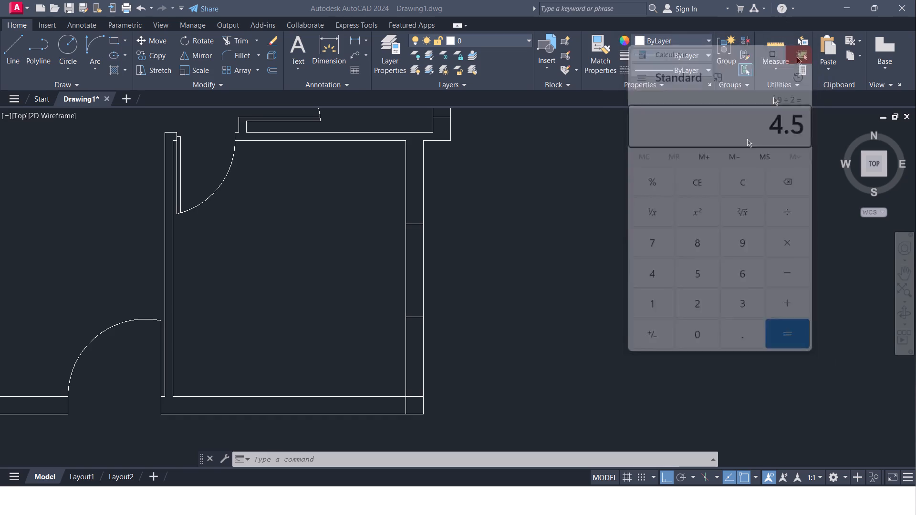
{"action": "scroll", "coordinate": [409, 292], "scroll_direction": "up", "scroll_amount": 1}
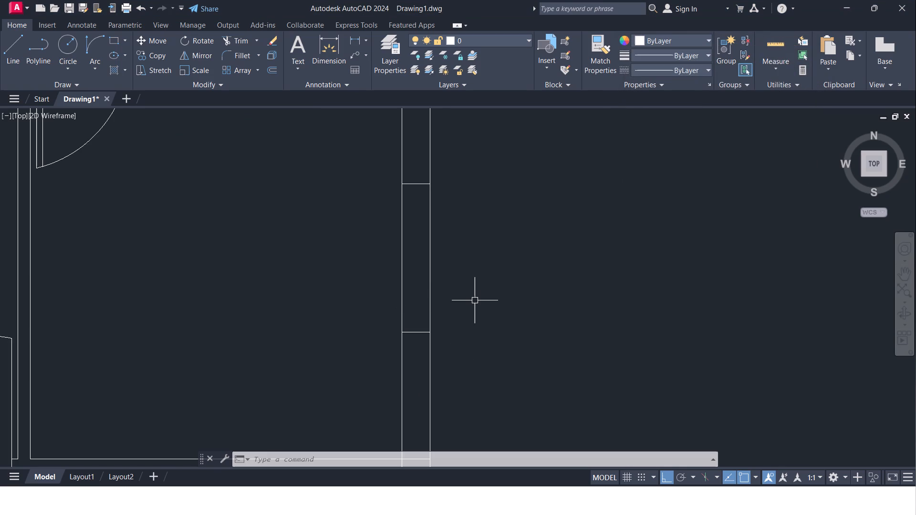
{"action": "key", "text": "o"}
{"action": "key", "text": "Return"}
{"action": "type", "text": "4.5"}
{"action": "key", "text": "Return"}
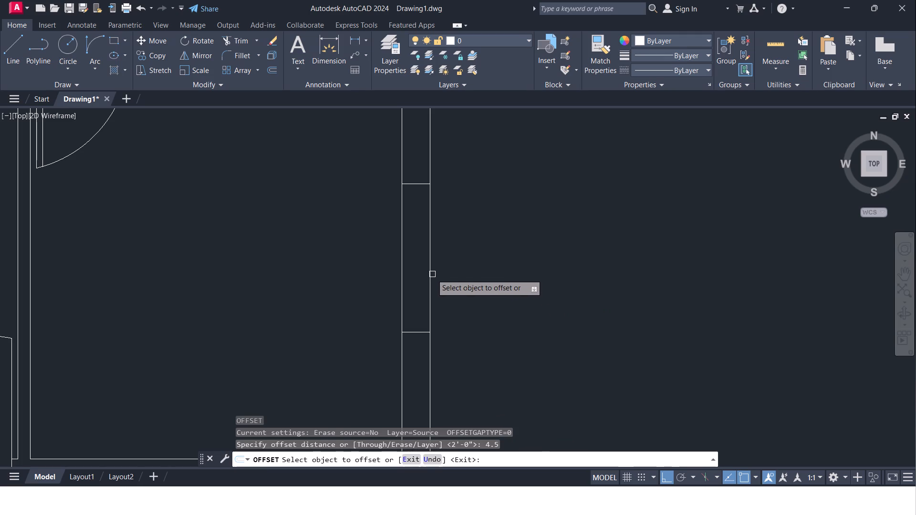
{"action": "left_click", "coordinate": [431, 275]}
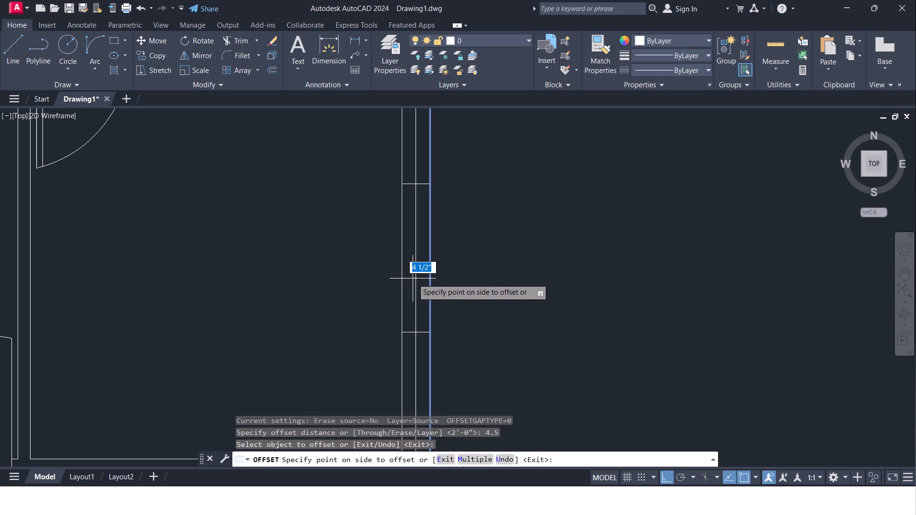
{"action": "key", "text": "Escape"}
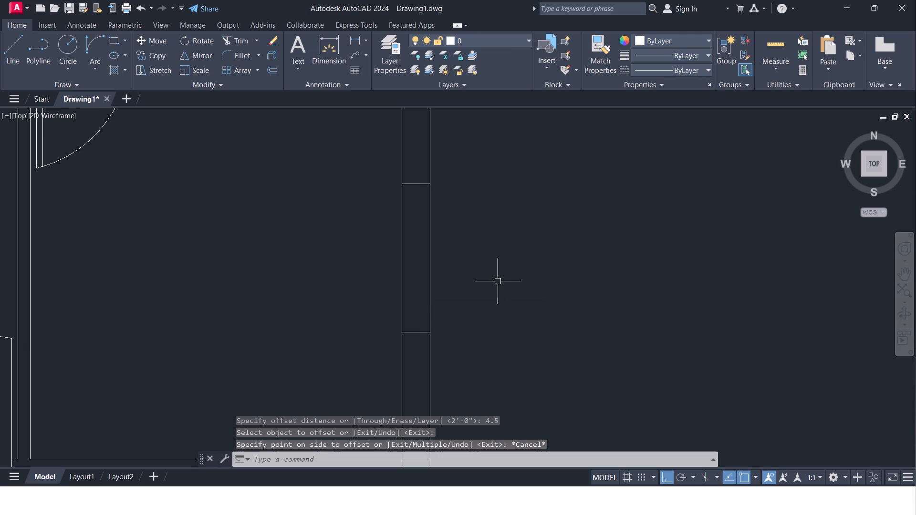
Calculate 4.5 divided by 2 in Calculator, and close it.
{"action": "type", "text": "4.5/"}
{"action": "key", "text": "2"}
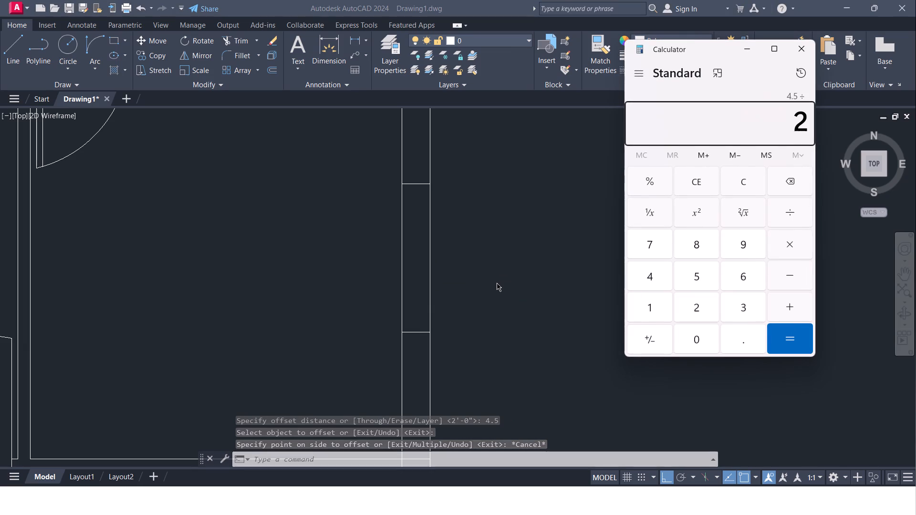
{"action": "left_click", "coordinate": [798, 332]}
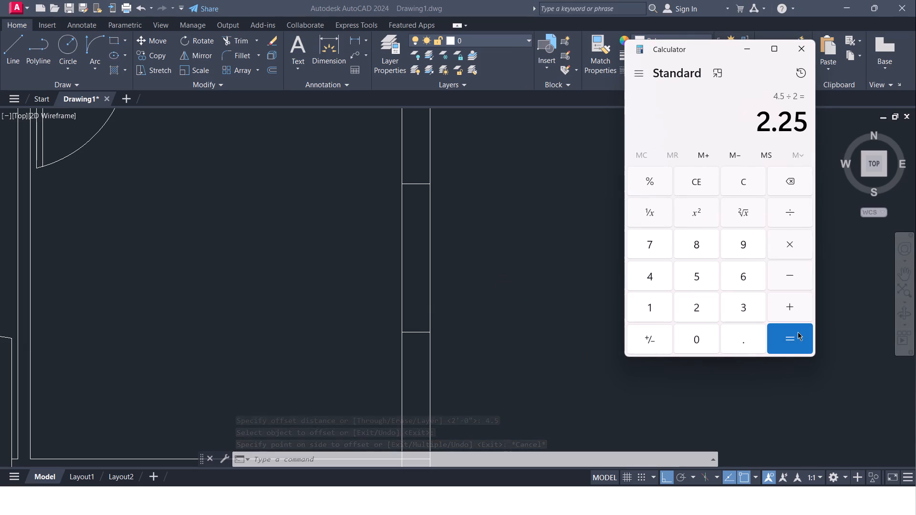
{"action": "left_click", "coordinate": [811, 45]}
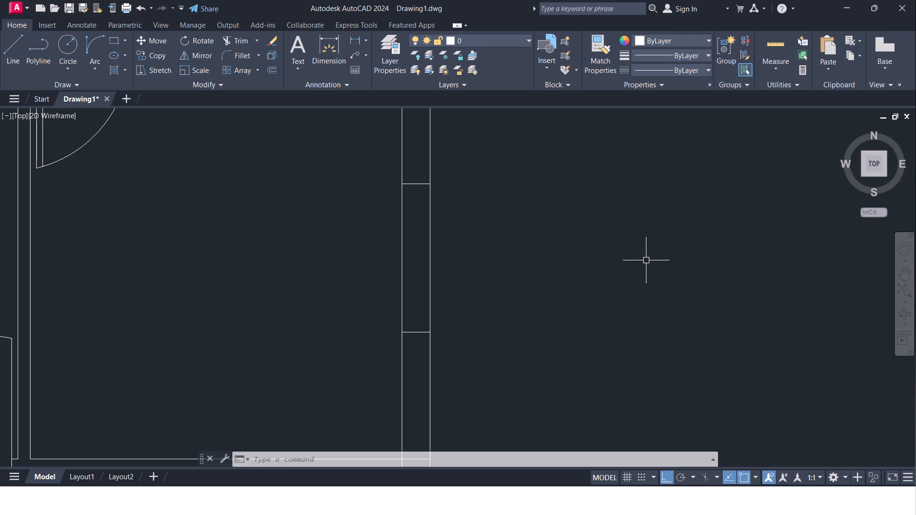
Offset the inner and outer lines of the southeast room's east wall 2.25" into the wall.
{"action": "key", "text": "o"}
{"action": "key", "text": "Return"}
{"action": "type", "text": "2."}
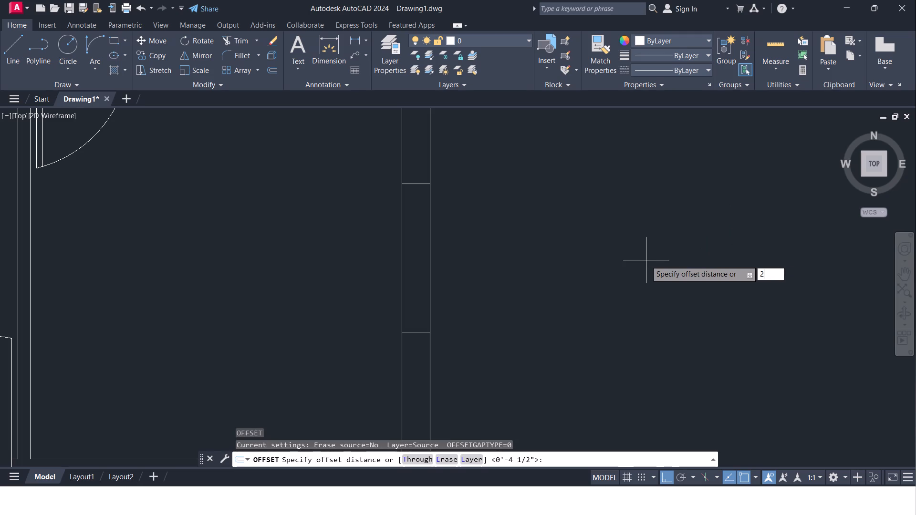
{"action": "type", "text": "25"}
{"action": "key", "text": "shift+quotedbl"}
{"action": "key", "text": "Return"}
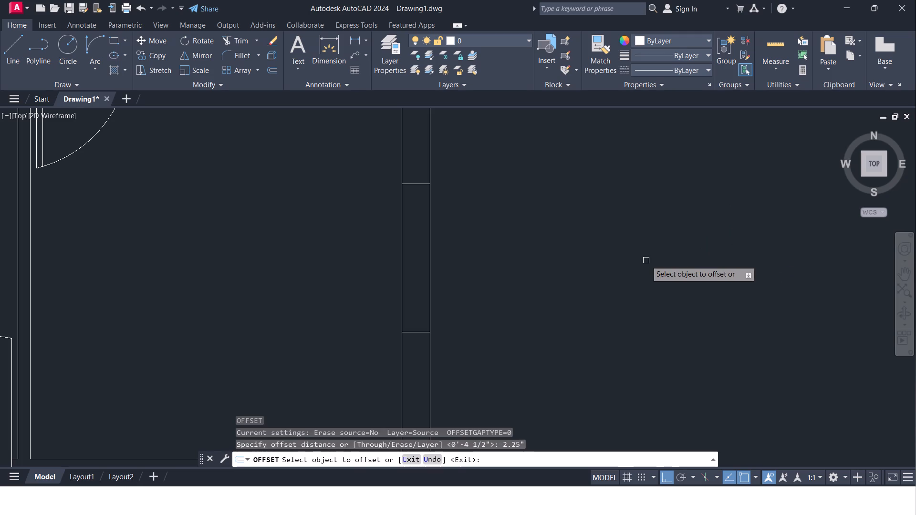
{"action": "left_click", "coordinate": [400, 280]}
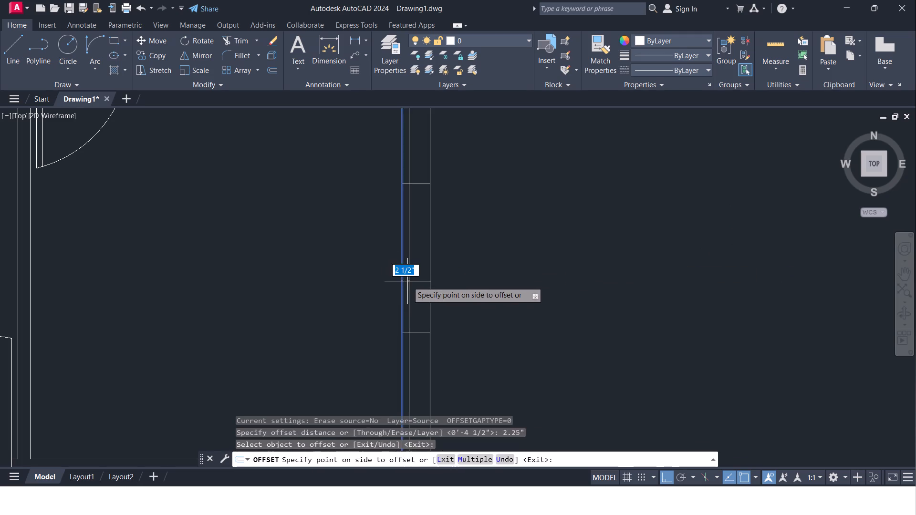
{"action": "left_click", "coordinate": [408, 282]}
{"action": "left_click", "coordinate": [430, 278]}
{"action": "left_click", "coordinate": [414, 284]}
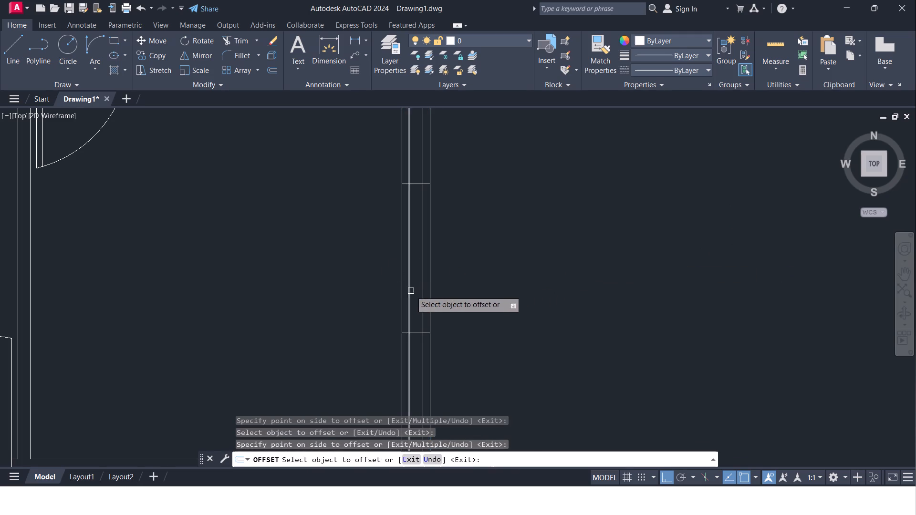
Offset both lines of the east wall 2.25" into the wall in the room directly north of the southeast room.
{"action": "middle_click_drag", "start_coordinate": [416, 293], "coordinate": [435, 330]}
{"action": "scroll", "coordinate": [433, 328], "scroll_direction": "down", "scroll_amount": 2}
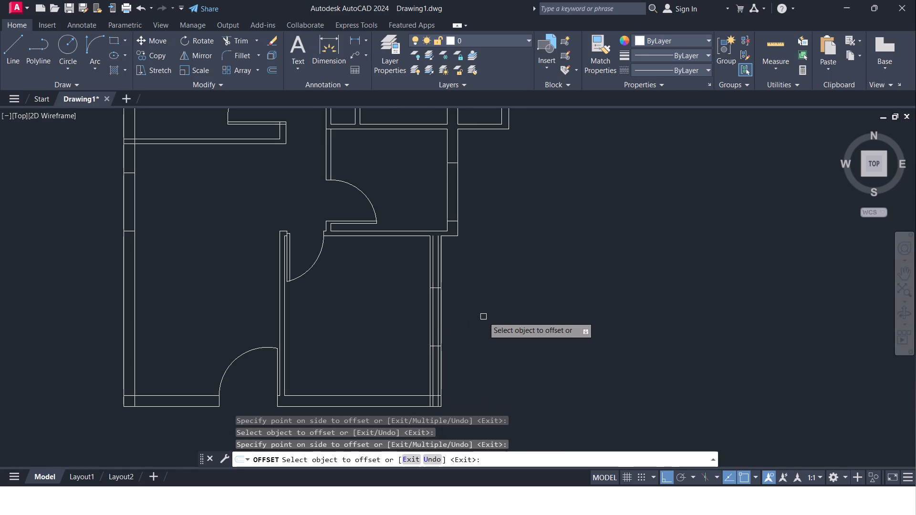
{"action": "middle_click_drag", "start_coordinate": [479, 149], "coordinate": [485, 240]}
{"action": "scroll", "coordinate": [467, 277], "scroll_direction": "up", "scroll_amount": 2}
{"action": "left_click", "coordinate": [458, 287]}
{"action": "left_click", "coordinate": [443, 298]}
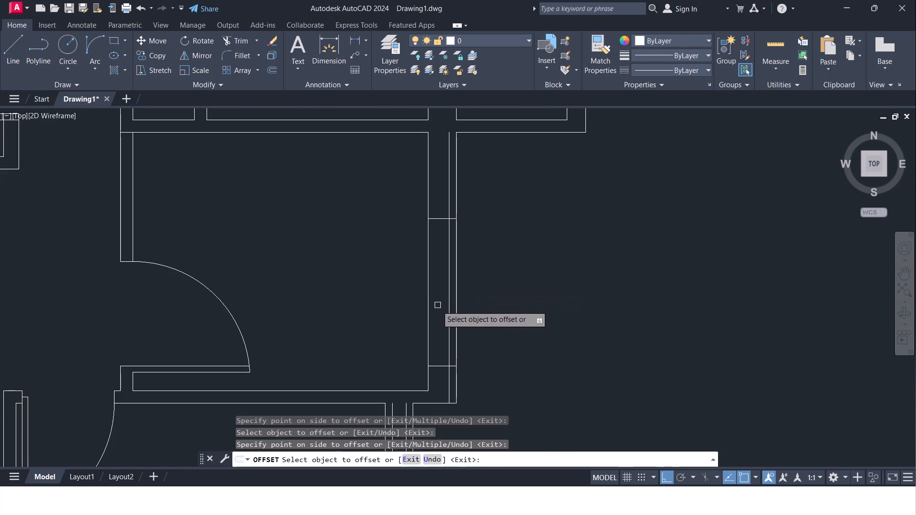
{"action": "left_click", "coordinate": [430, 310]}
{"action": "left_click_drag", "start_coordinate": [430, 310], "coordinate": [434, 315]}
{"action": "left_click", "coordinate": [497, 266]}
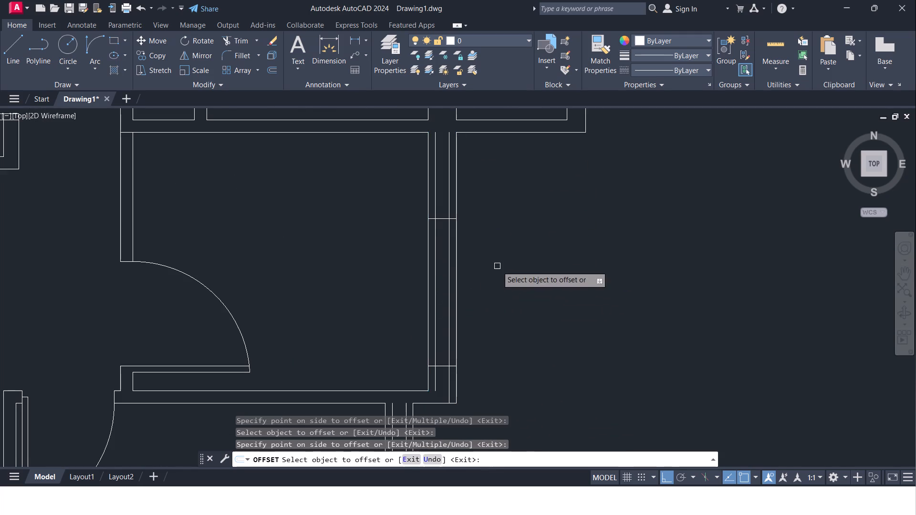
Offset both east wall lines 2.25" inward in the small room beside the narrow east projection.
{"action": "middle_click_drag", "start_coordinate": [475, 242], "coordinate": [492, 394]}
{"action": "scroll", "coordinate": [492, 394], "scroll_direction": "down", "scroll_amount": 2}
{"action": "scroll", "coordinate": [485, 300], "scroll_direction": "up", "scroll_amount": 1}
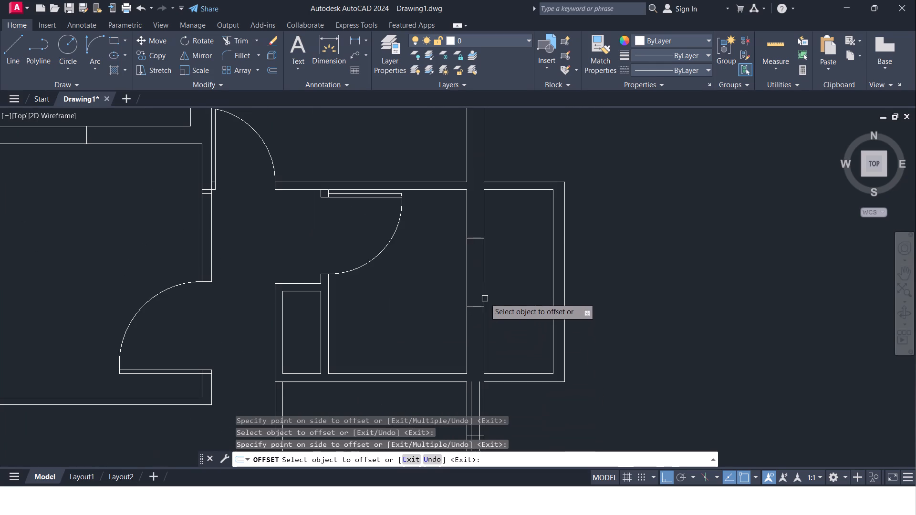
{"action": "left_click", "coordinate": [468, 278]}
{"action": "left_click", "coordinate": [471, 277]}
{"action": "scroll", "coordinate": [486, 281], "scroll_direction": "up", "scroll_amount": 1}
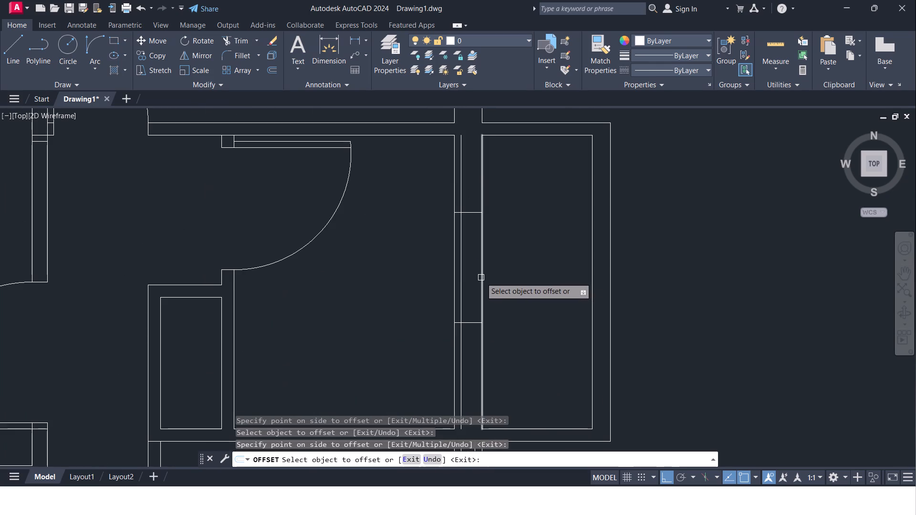
{"action": "left_click", "coordinate": [481, 278]}
{"action": "left_click", "coordinate": [475, 277]}
Offset the inner and outer lines of the northernmost room's east wall 2.25" into the wall.
{"action": "middle_click_drag", "start_coordinate": [512, 250], "coordinate": [531, 375]}
{"action": "scroll", "coordinate": [531, 375], "scroll_direction": "down", "scroll_amount": 2}
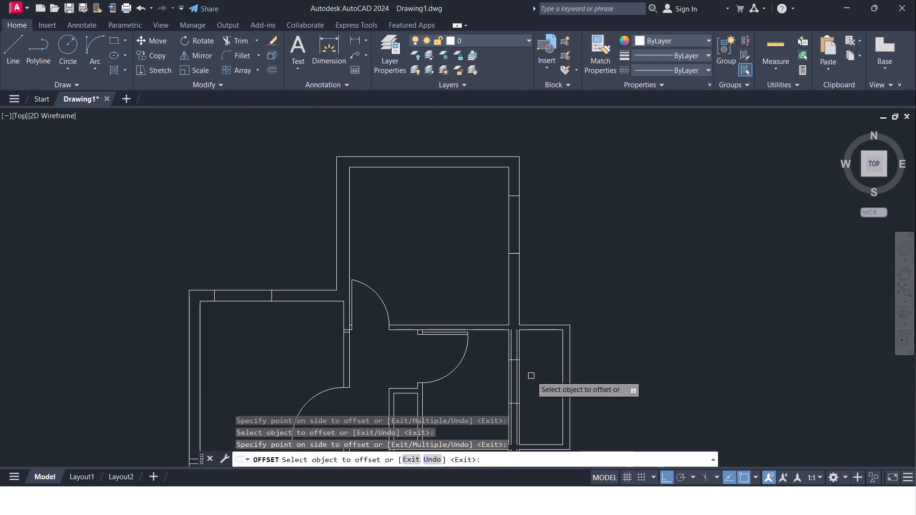
{"action": "scroll", "coordinate": [504, 209], "scroll_direction": "up", "scroll_amount": 1}
{"action": "left_click", "coordinate": [509, 224]}
{"action": "left_click", "coordinate": [520, 235]}
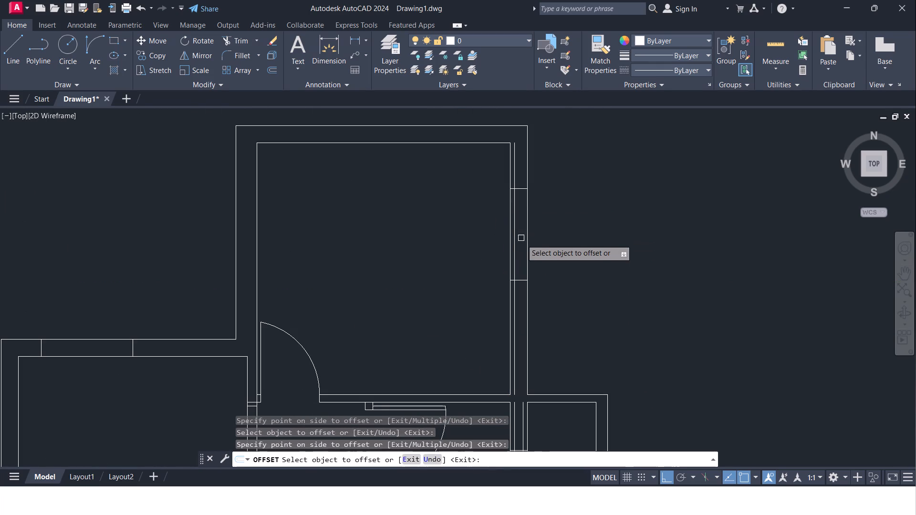
{"action": "left_click", "coordinate": [527, 245]}
{"action": "left_click", "coordinate": [521, 247]}
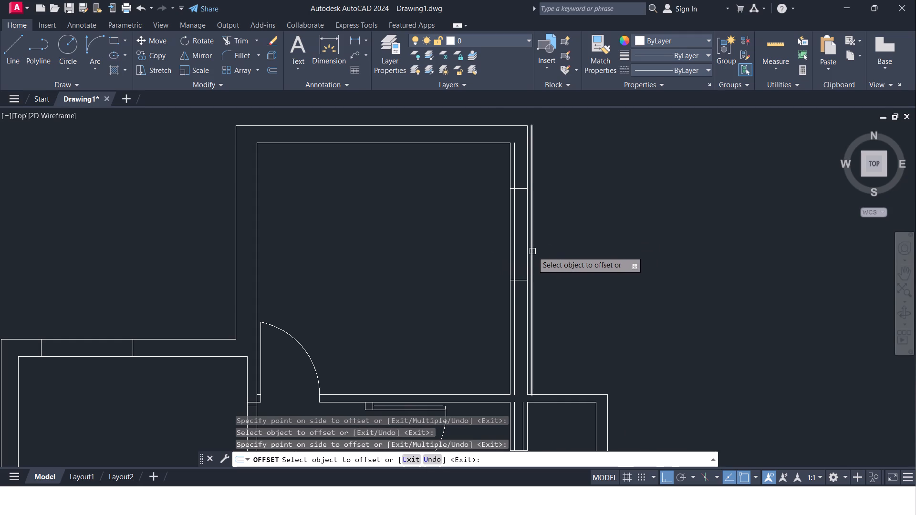
{"action": "scroll", "coordinate": [532, 252], "scroll_direction": "up", "scroll_amount": 3}
{"action": "left_click", "coordinate": [510, 257]}
{"action": "left_click", "coordinate": [439, 276]}
{"action": "scroll", "coordinate": [436, 278], "scroll_direction": "down", "scroll_amount": 1}
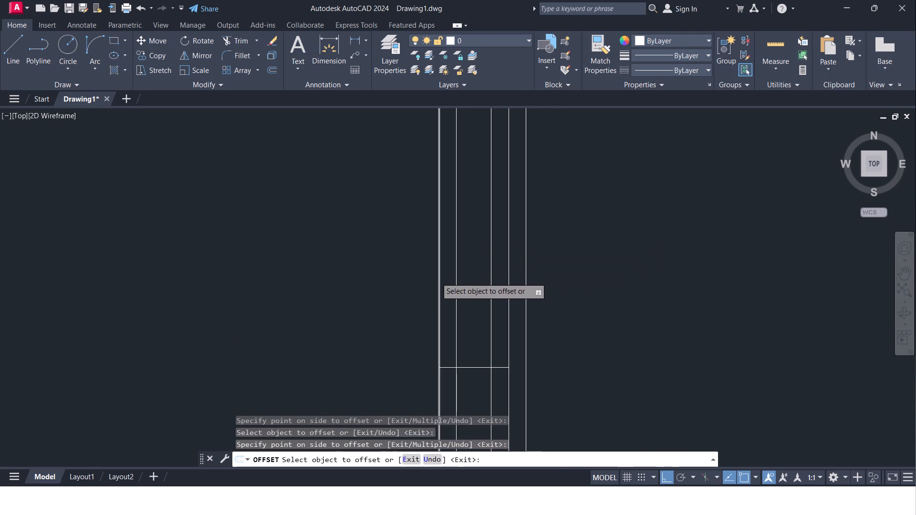
{"action": "scroll", "coordinate": [437, 278], "scroll_direction": "down", "scroll_amount": 1}
{"action": "middle_click_drag", "start_coordinate": [355, 261], "coordinate": [372, 272]}
{"action": "scroll", "coordinate": [432, 281], "scroll_direction": "up", "scroll_amount": 2}
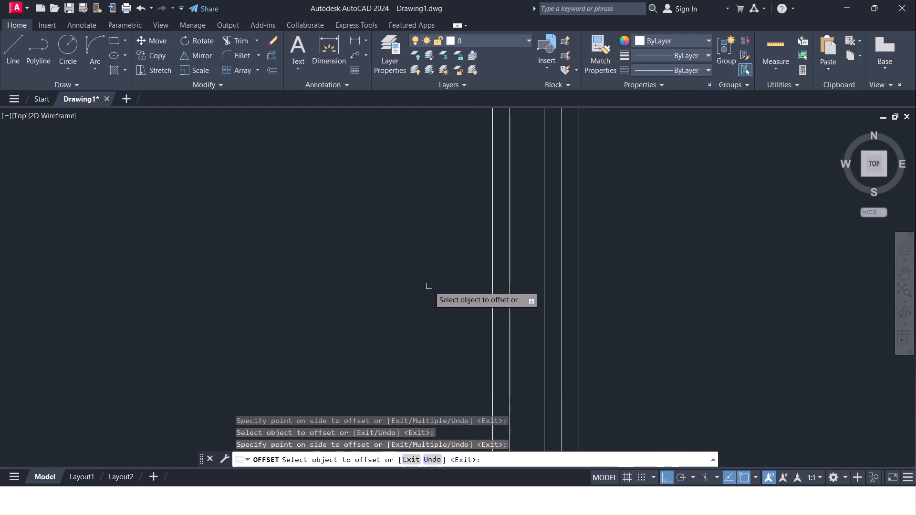
Offset the outer and inner lines of the northwest room's north wall 2.25" into the wall.
{"action": "scroll", "coordinate": [430, 287], "scroll_direction": "down", "scroll_amount": 2}
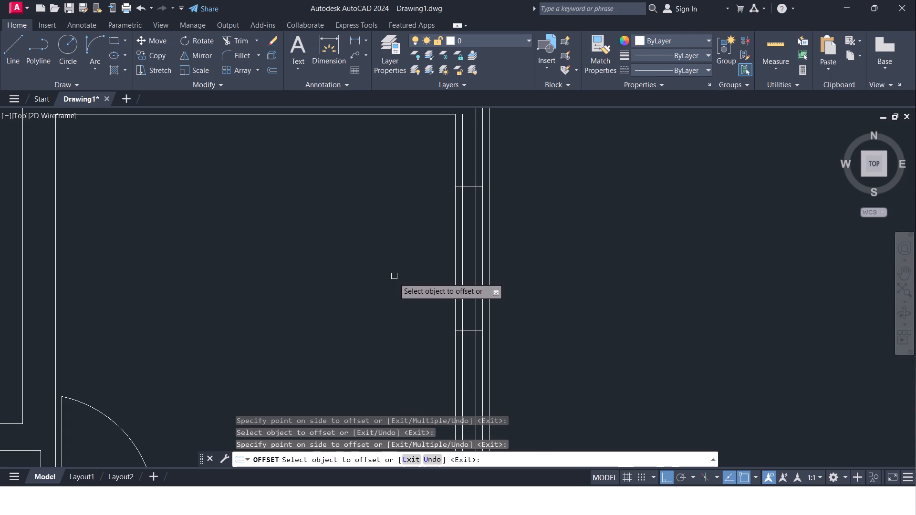
{"action": "middle_click_drag", "start_coordinate": [394, 278], "coordinate": [550, 302]}
{"action": "scroll", "coordinate": [550, 302], "scroll_direction": "down", "scroll_amount": 2}
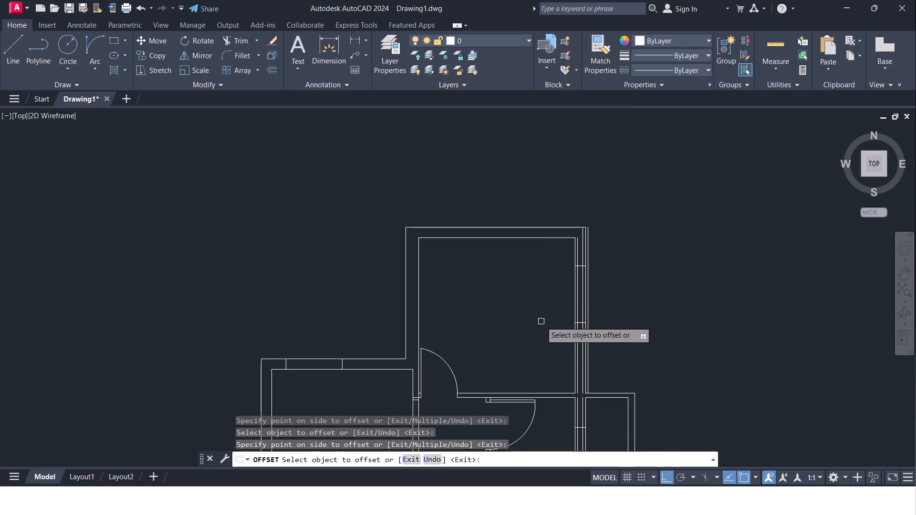
{"action": "middle_click_drag", "start_coordinate": [541, 321], "coordinate": [677, 251]}
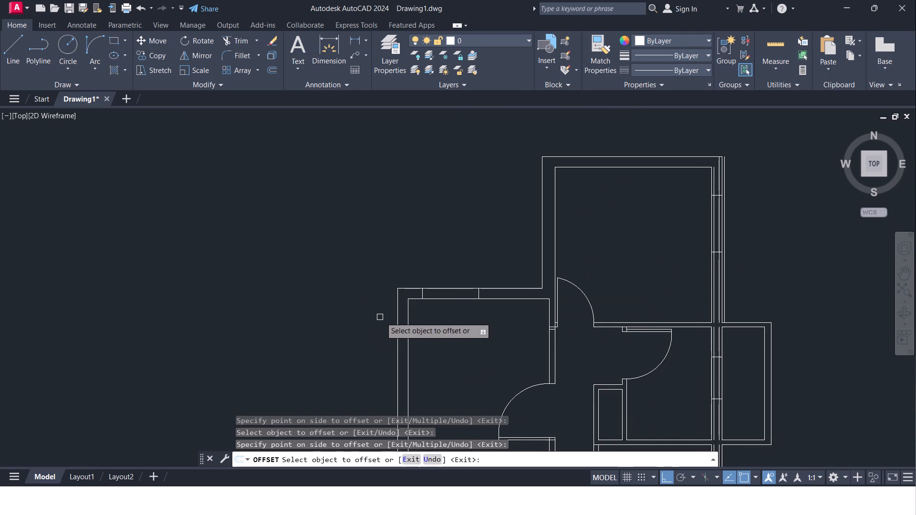
{"action": "scroll", "coordinate": [381, 316], "scroll_direction": "up", "scroll_amount": 1}
{"action": "scroll", "coordinate": [484, 279], "scroll_direction": "up", "scroll_amount": 1}
{"action": "left_click", "coordinate": [485, 271]}
{"action": "left_click", "coordinate": [483, 281]}
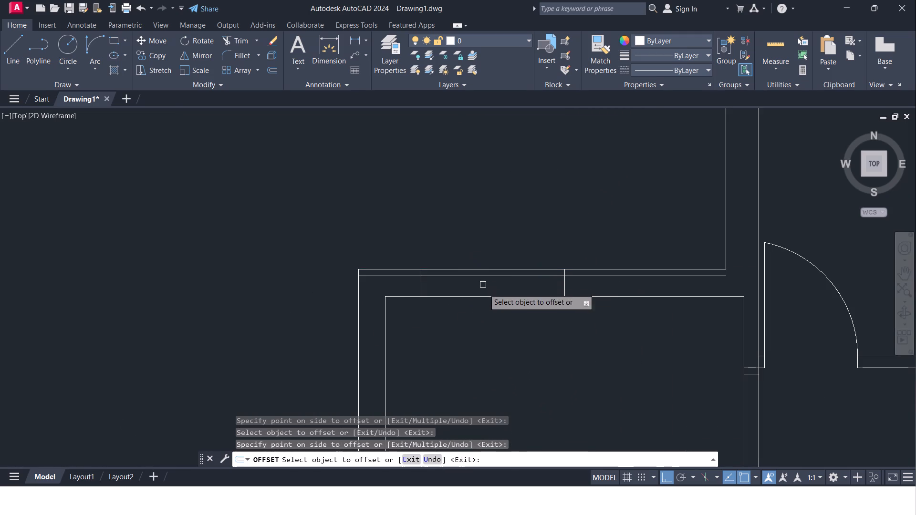
{"action": "left_click", "coordinate": [484, 296]}
{"action": "left_click", "coordinate": [482, 284]}
Offset the outer and inner lines of the west wall 2.25" into the wall at its opening and end the Offset command.
{"action": "scroll", "coordinate": [479, 335], "scroll_direction": "down", "scroll_amount": 1}
{"action": "middle_click_drag", "start_coordinate": [478, 323], "coordinate": [482, 233]}
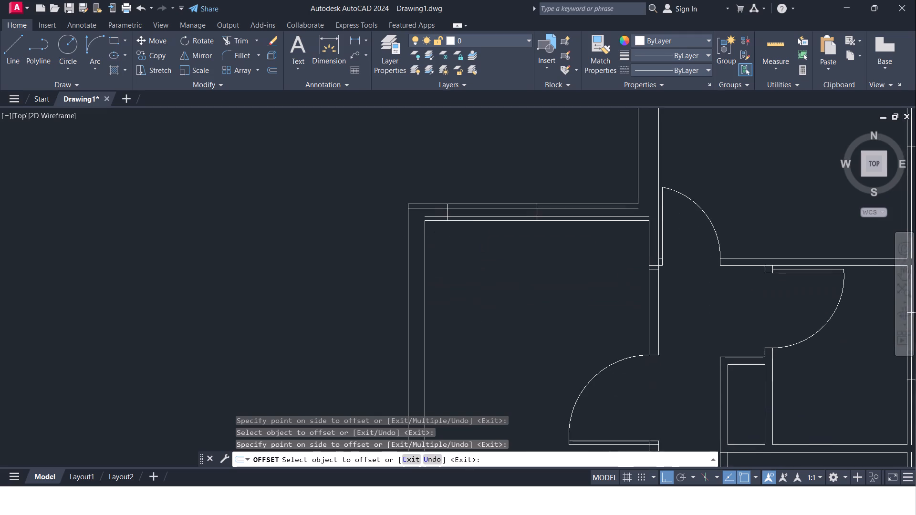
{"action": "scroll", "coordinate": [483, 247], "scroll_direction": "down", "scroll_amount": 2}
{"action": "middle_click_drag", "start_coordinate": [475, 317], "coordinate": [475, 309]}
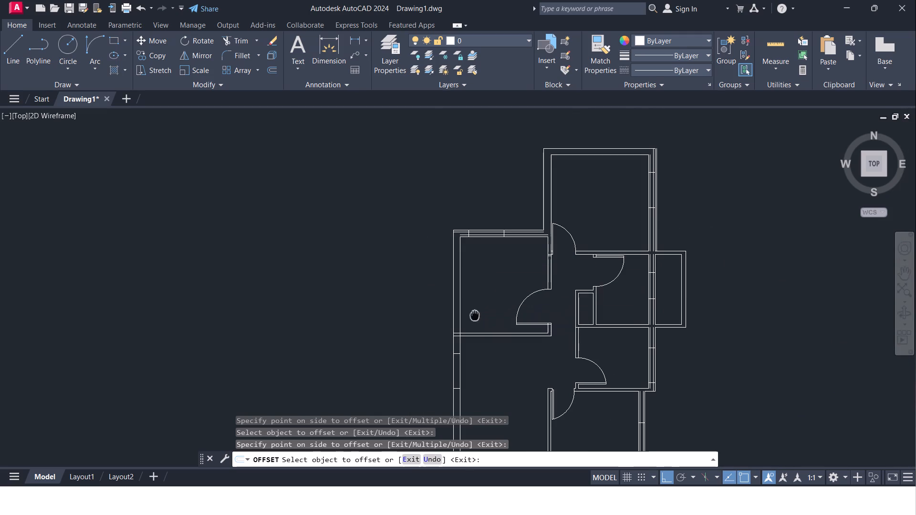
{"action": "middle_click_drag", "start_coordinate": [475, 309], "coordinate": [529, 85]}
{"action": "middle_click_drag", "start_coordinate": [516, 163], "coordinate": [509, 271]}
{"action": "scroll", "coordinate": [501, 260], "scroll_direction": "up", "scroll_amount": 3}
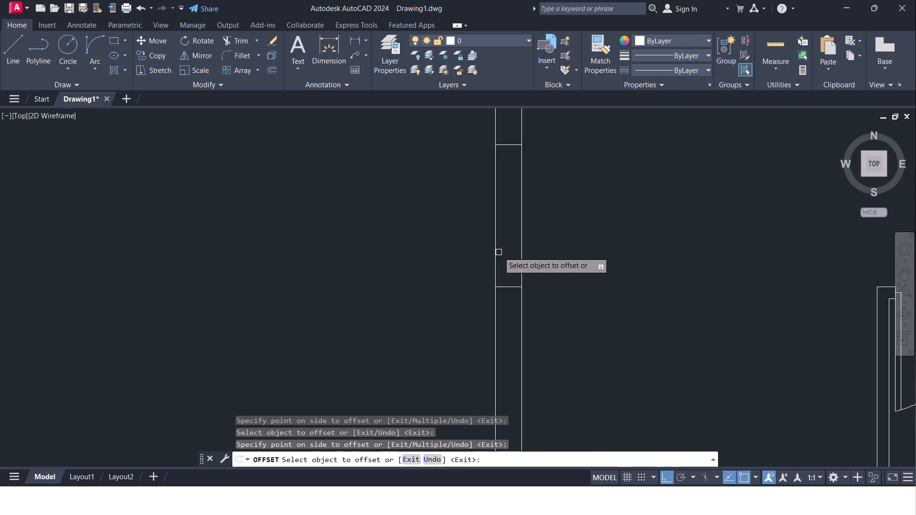
{"action": "left_click", "coordinate": [495, 243]}
{"action": "left_click", "coordinate": [500, 244]}
{"action": "left_click", "coordinate": [520, 247]}
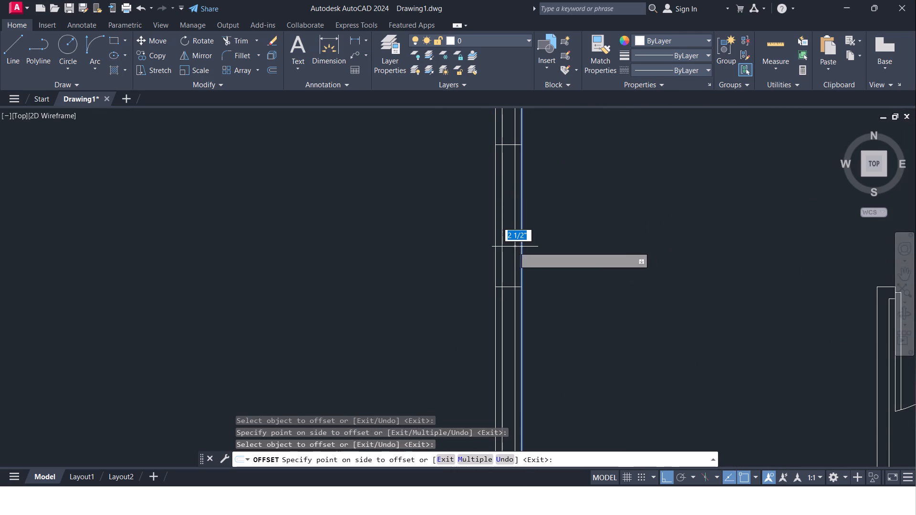
{"action": "left_click", "coordinate": [509, 247]}
{"action": "scroll", "coordinate": [548, 250], "scroll_direction": "down", "scroll_amount": 2}
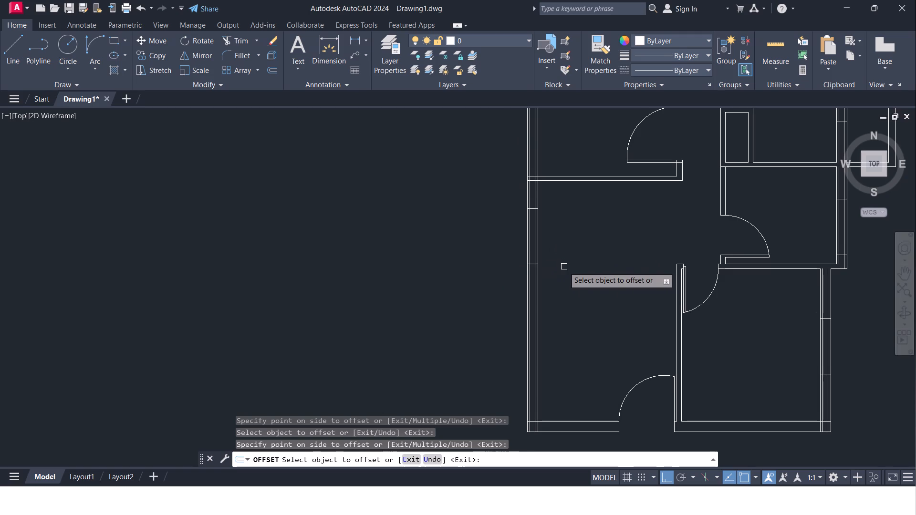
{"action": "middle_click_drag", "start_coordinate": [564, 267], "coordinate": [548, 331]}
{"action": "key", "text": "Escape"}
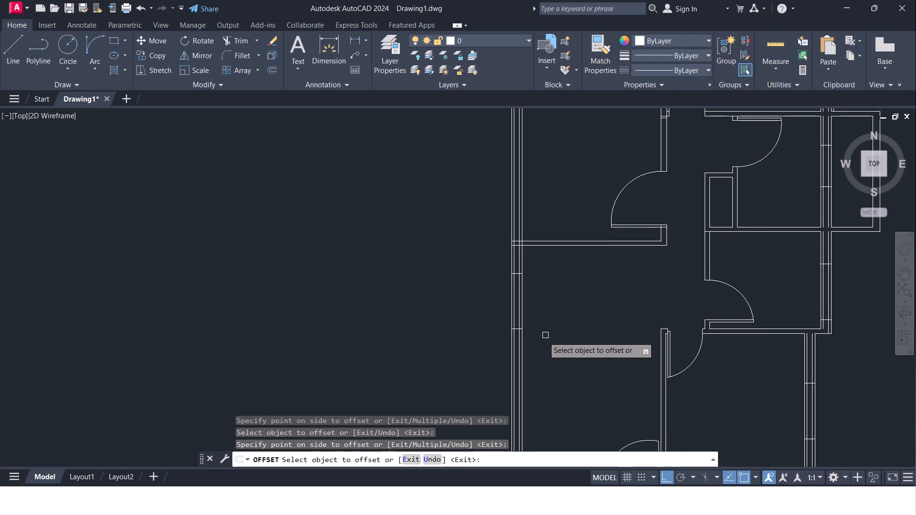
{"action": "key", "text": "Escape"}
Trim away both offset window lines in the west wall north of its opening, including through the partition junction.
{"action": "type", "text": "TR"}
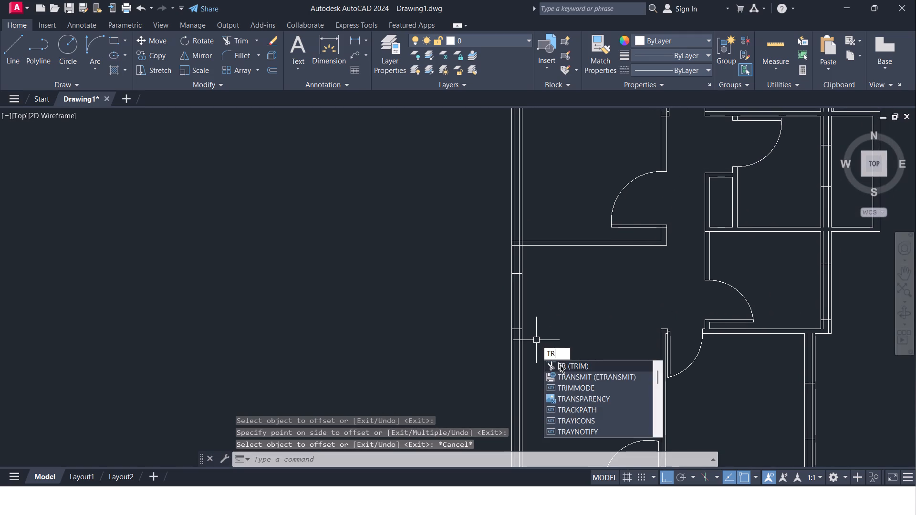
{"action": "left_click", "coordinate": [561, 365]}
{"action": "scroll", "coordinate": [521, 222], "scroll_direction": "up", "scroll_amount": 1}
{"action": "middle_click_drag", "start_coordinate": [521, 222], "coordinate": [519, 292]}
{"action": "scroll", "coordinate": [519, 286], "scroll_direction": "down", "scroll_amount": 1}
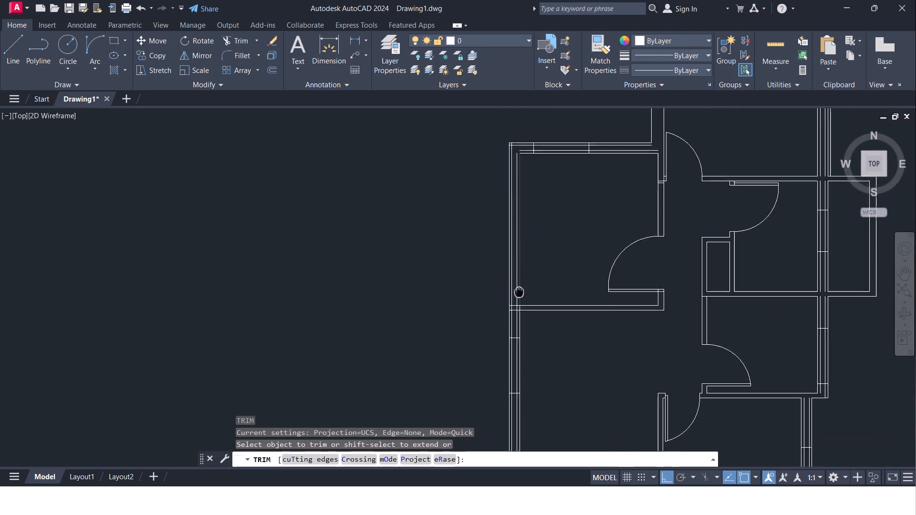
{"action": "scroll", "coordinate": [520, 296], "scroll_direction": "down", "scroll_amount": 1}
{"action": "scroll", "coordinate": [540, 263], "scroll_direction": "up", "scroll_amount": 2}
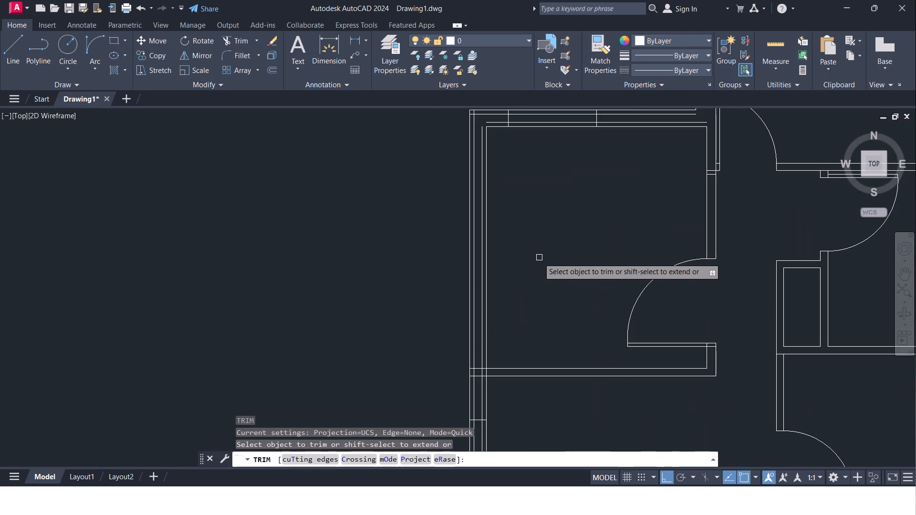
{"action": "scroll", "coordinate": [539, 259], "scroll_direction": "up", "scroll_amount": 1}
{"action": "middle_click_drag", "start_coordinate": [539, 259], "coordinate": [566, 125]}
{"action": "left_click", "coordinate": [461, 283]}
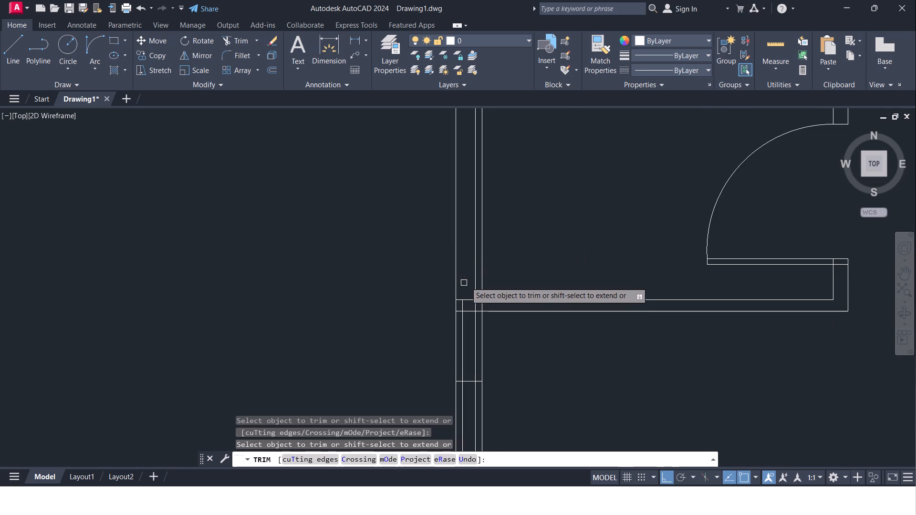
{"action": "left_click", "coordinate": [475, 279]}
{"action": "scroll", "coordinate": [460, 306], "scroll_direction": "up", "scroll_amount": 1}
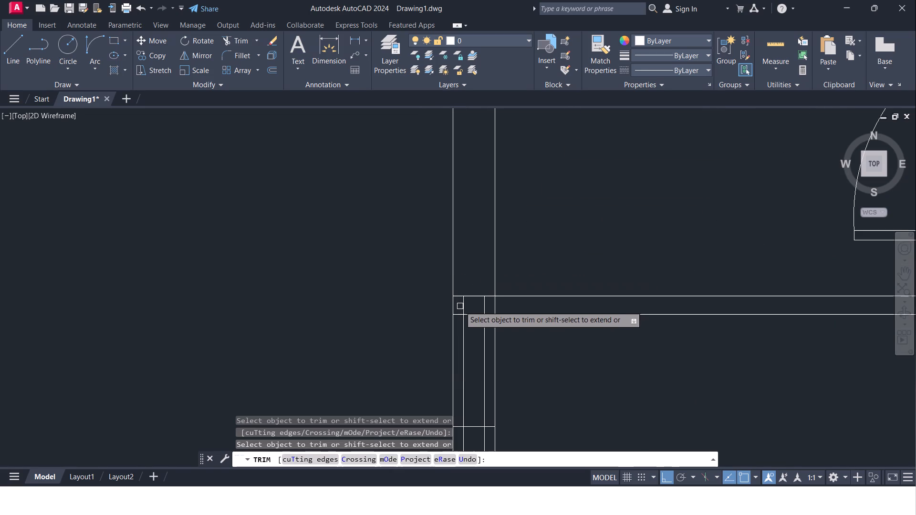
{"action": "left_click", "coordinate": [465, 306]}
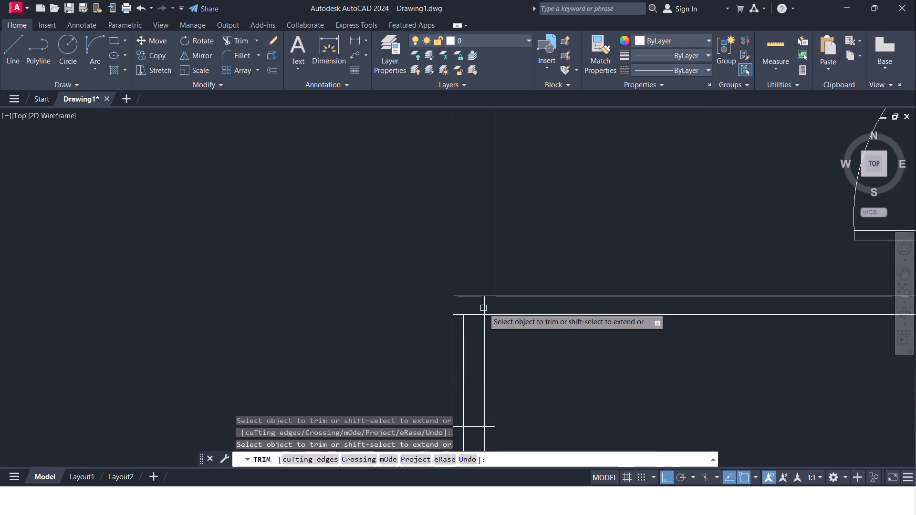
{"action": "left_click", "coordinate": [483, 308]}
{"action": "left_click", "coordinate": [463, 348]}
{"action": "left_click", "coordinate": [482, 348]}
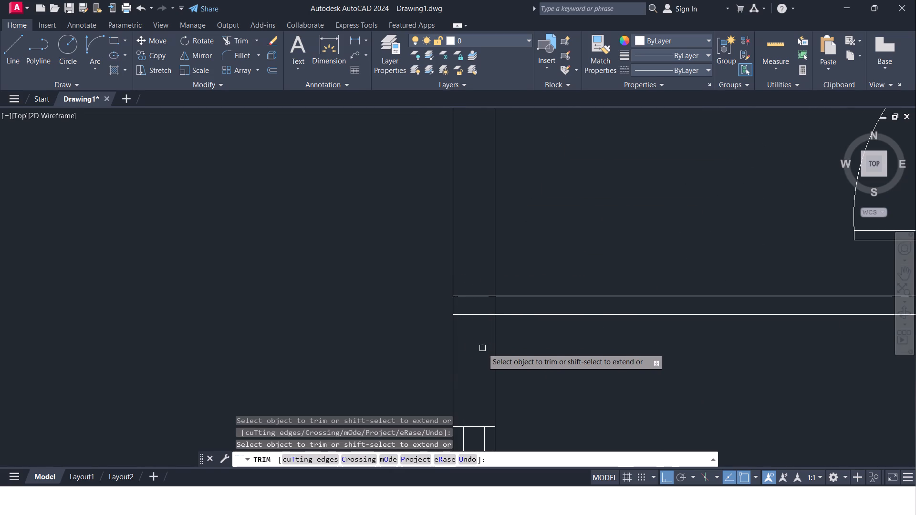
Trim the overlapping lines where the northwest room's south partition meets the west wall to open the junction.
{"action": "left_click", "coordinate": [479, 317]}
{"action": "left_click", "coordinate": [476, 297]}
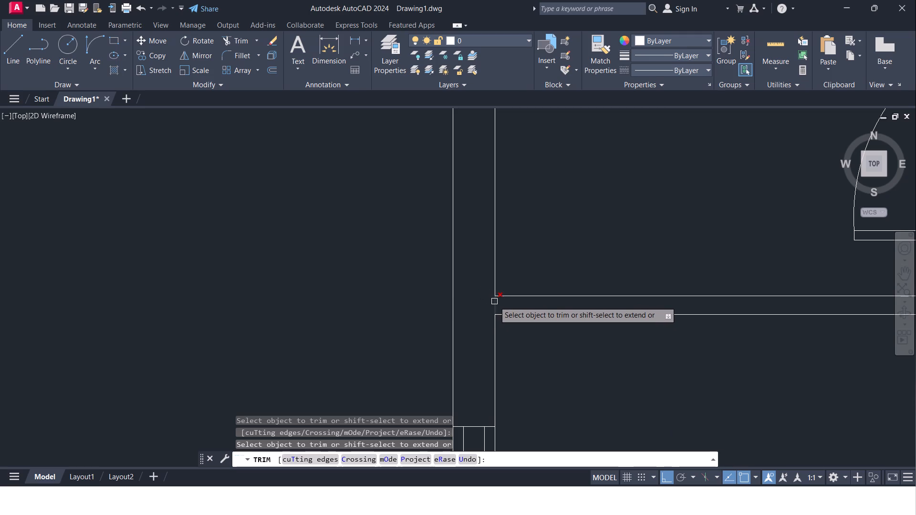
{"action": "left_click", "coordinate": [494, 301]}
Trim away both offset window lines in the west wall south of its opening.
{"action": "scroll", "coordinate": [494, 301], "scroll_direction": "down", "scroll_amount": 2}
{"action": "scroll", "coordinate": [511, 341], "scroll_direction": "down", "scroll_amount": 1}
{"action": "middle_click_drag", "start_coordinate": [511, 341], "coordinate": [514, 215]}
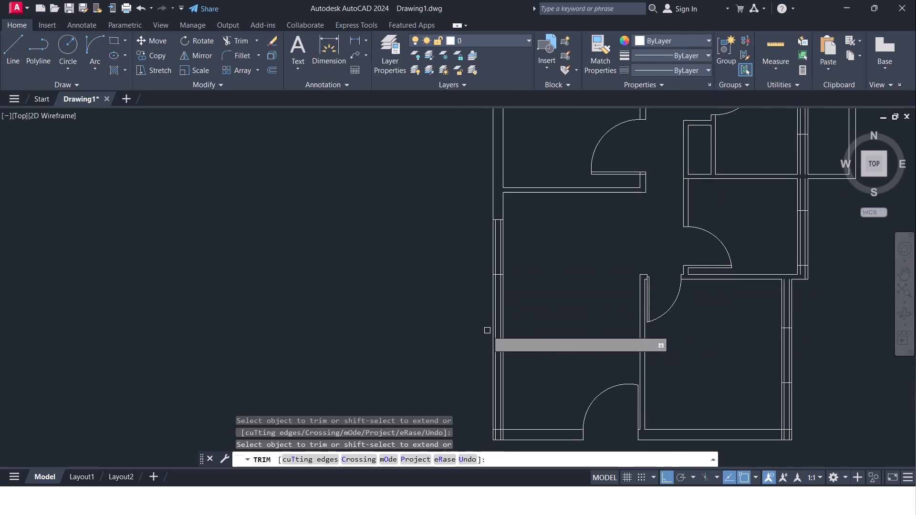
{"action": "scroll", "coordinate": [498, 323], "scroll_direction": "up", "scroll_amount": 2}
{"action": "left_click", "coordinate": [490, 304]}
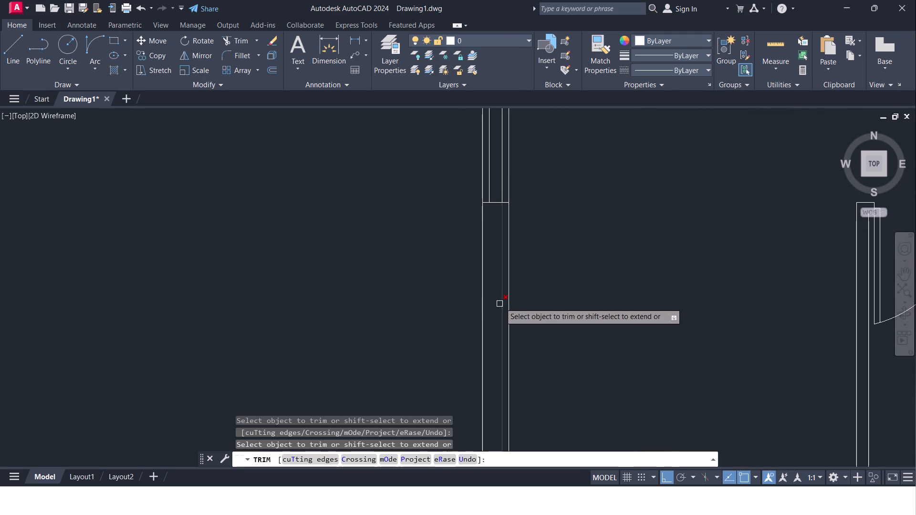
{"action": "left_click", "coordinate": [500, 302]}
Trim the inner wall lines that cross through the walls at the southwest corner of the house.
{"action": "scroll", "coordinate": [500, 302], "scroll_direction": "down", "scroll_amount": 2}
{"action": "middle_click_drag", "start_coordinate": [500, 302], "coordinate": [518, 205]}
{"action": "scroll", "coordinate": [513, 320], "scroll_direction": "up", "scroll_amount": 2}
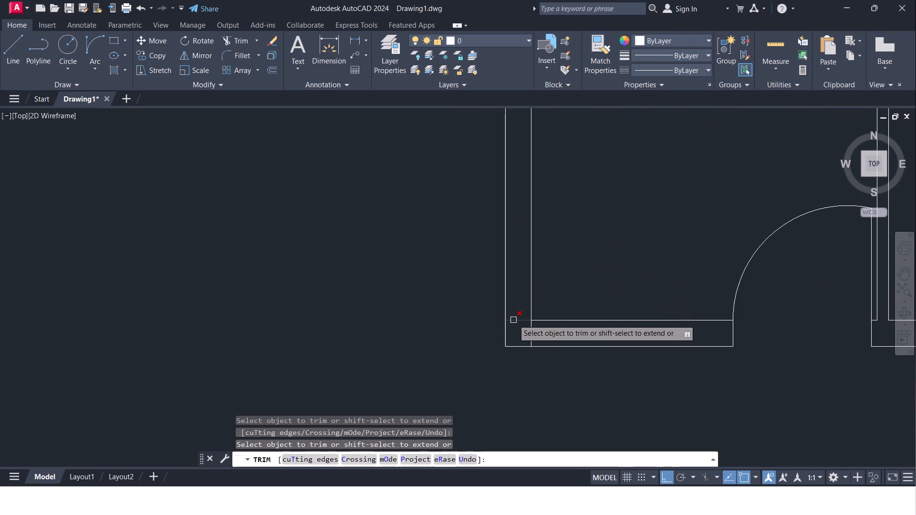
{"action": "left_click", "coordinate": [513, 319]}
{"action": "left_click", "coordinate": [529, 330]}
Trim the overlapping wall lines at the southeast corner and the window lines south of the southeast room's east opening.
{"action": "middle_click_drag", "start_coordinate": [564, 294], "coordinate": [450, 329]}
{"action": "scroll", "coordinate": [450, 329], "scroll_direction": "down", "scroll_amount": 3}
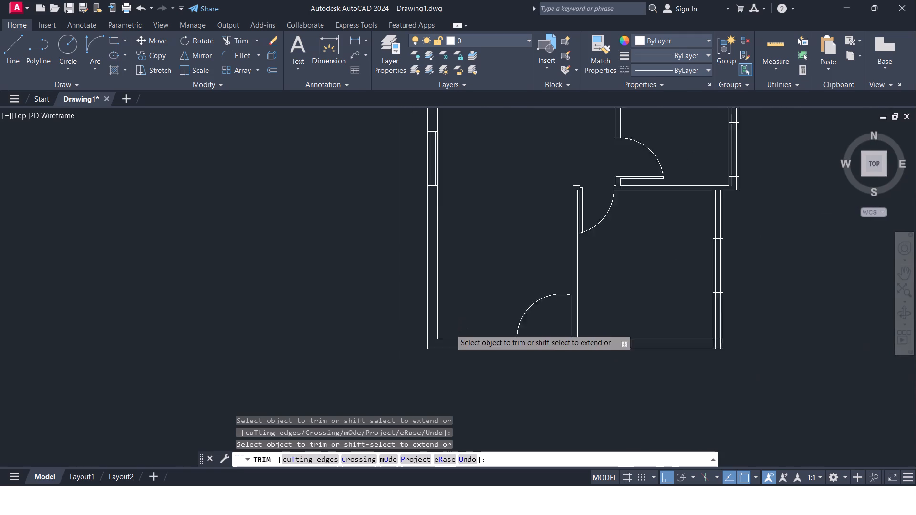
{"action": "scroll", "coordinate": [488, 303], "scroll_direction": "up", "scroll_amount": 2}
{"action": "middle_click_drag", "start_coordinate": [488, 303], "coordinate": [481, 303]}
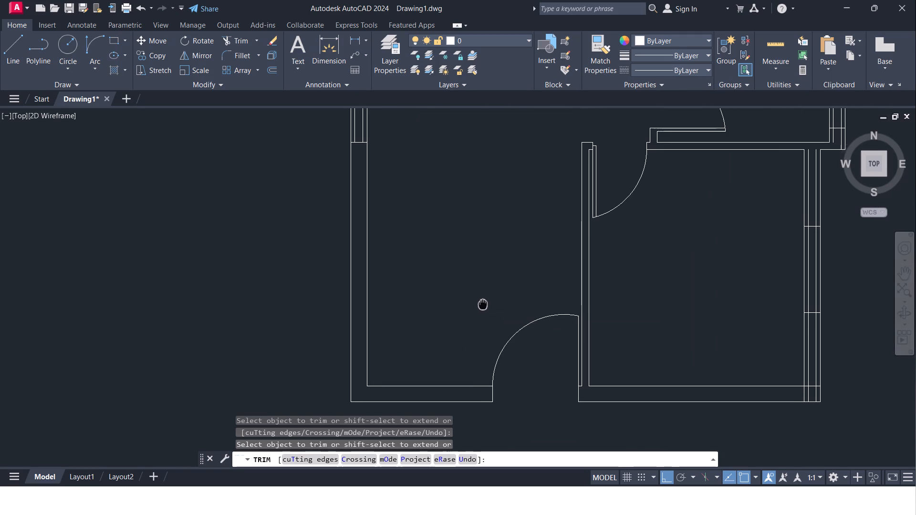
{"action": "middle_click_drag", "start_coordinate": [481, 303], "coordinate": [217, 274]}
{"action": "scroll", "coordinate": [540, 358], "scroll_direction": "up", "scroll_amount": 1}
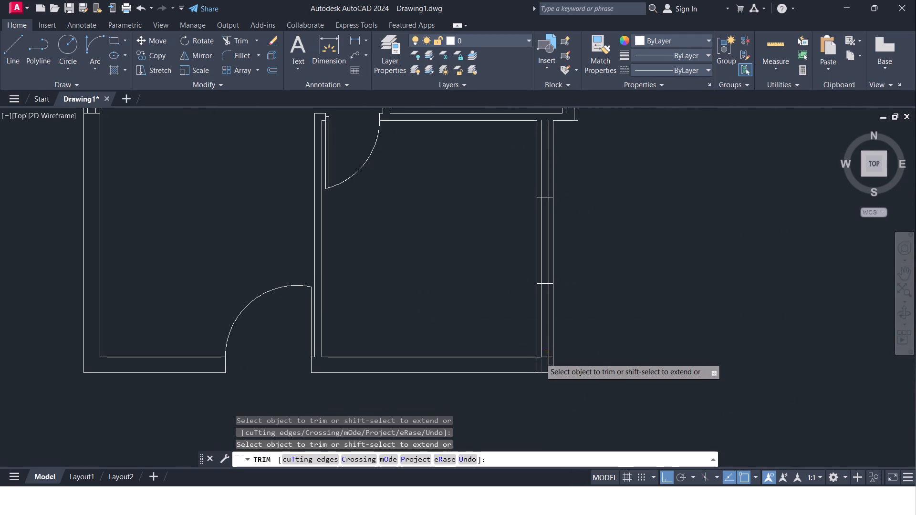
{"action": "scroll", "coordinate": [540, 358], "scroll_direction": "up", "scroll_amount": 1}
{"action": "left_click", "coordinate": [529, 375]}
{"action": "left_click", "coordinate": [543, 373]}
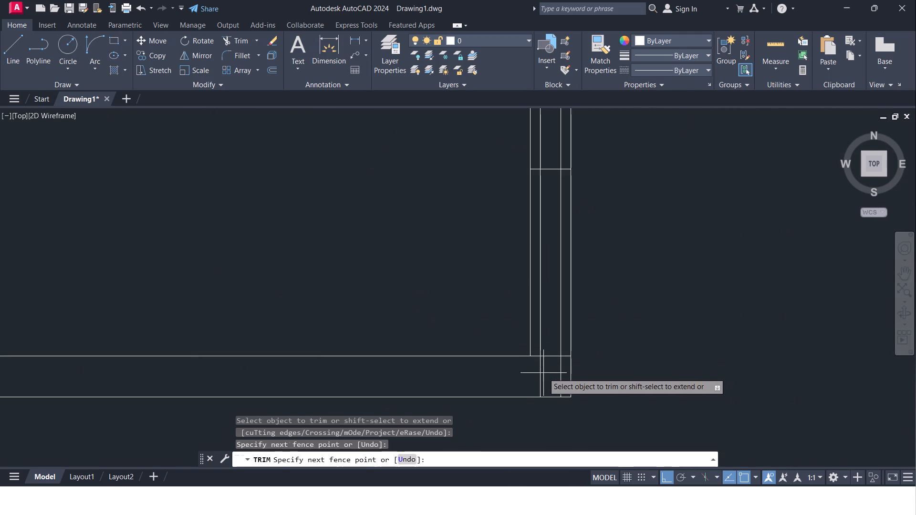
{"action": "left_click", "coordinate": [535, 377]}
{"action": "left_click", "coordinate": [562, 377]}
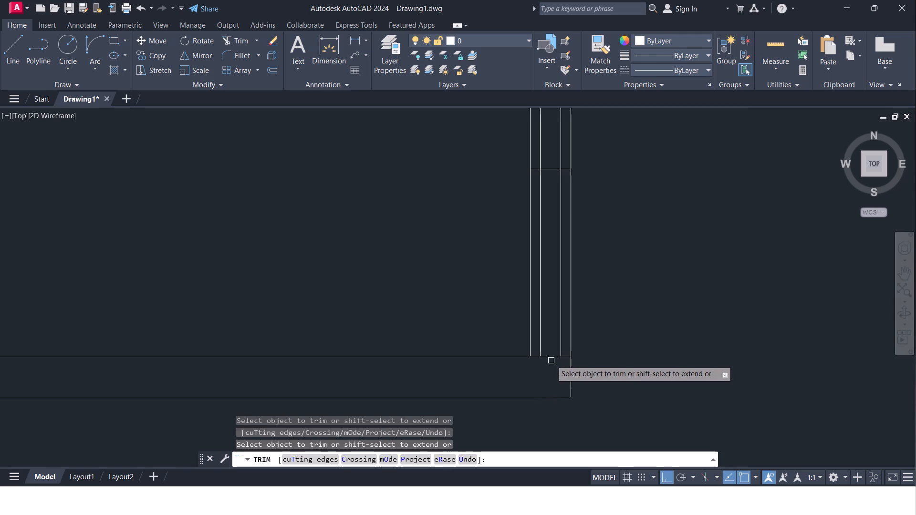
{"action": "left_click", "coordinate": [551, 358]}
{"action": "left_click", "coordinate": [538, 357]}
{"action": "left_click", "coordinate": [537, 356]}
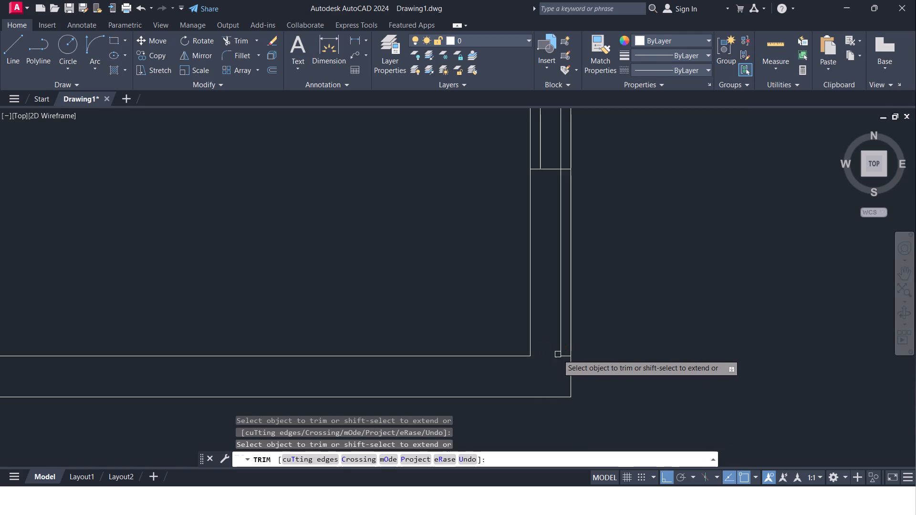
{"action": "left_click", "coordinate": [565, 354]}
{"action": "left_click", "coordinate": [562, 350]}
Trim away both window lines north of the southeast room's east opening.
{"action": "middle_click_drag", "start_coordinate": [554, 333], "coordinate": [553, 393]}
{"action": "scroll", "coordinate": [553, 393], "scroll_direction": "down", "scroll_amount": 3}
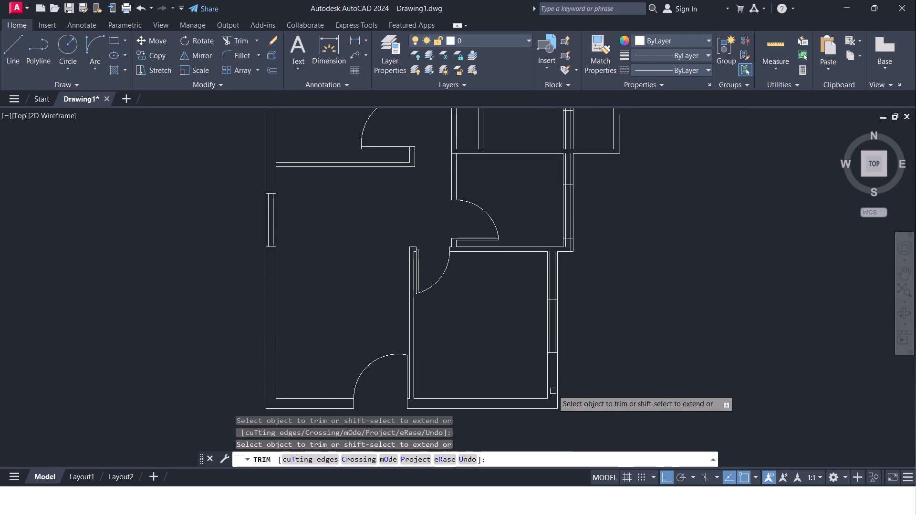
{"action": "scroll", "coordinate": [544, 279], "scroll_direction": "up", "scroll_amount": 2}
{"action": "left_click", "coordinate": [557, 309]}
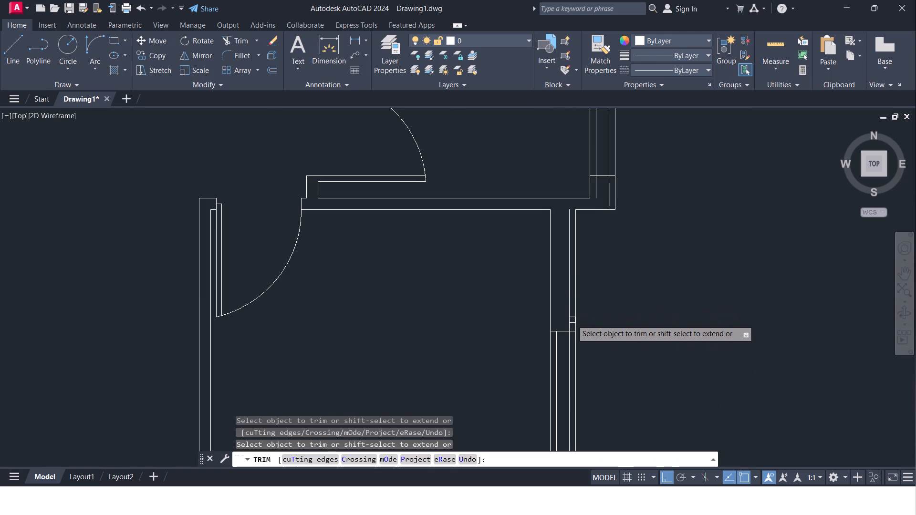
{"action": "left_click", "coordinate": [572, 320]}
Trim the window lines beyond both ends of the east opening in the room directly north of the southeast room.
{"action": "middle_click_drag", "start_coordinate": [617, 265], "coordinate": [557, 373]}
{"action": "scroll", "coordinate": [540, 317], "scroll_direction": "up", "scroll_amount": 2}
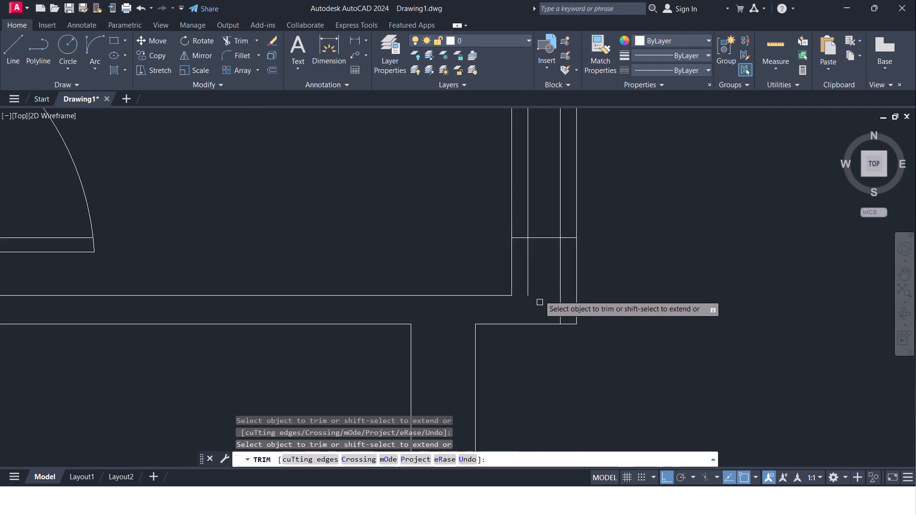
{"action": "left_click", "coordinate": [526, 266]}
{"action": "left_click", "coordinate": [560, 278]}
{"action": "middle_click_drag", "start_coordinate": [560, 283], "coordinate": [578, 373]}
{"action": "scroll", "coordinate": [578, 373], "scroll_direction": "down", "scroll_amount": 2}
{"action": "scroll", "coordinate": [563, 223], "scroll_direction": "down", "scroll_amount": 1}
{"action": "middle_click_drag", "start_coordinate": [563, 222], "coordinate": [567, 281]}
{"action": "scroll", "coordinate": [567, 275], "scroll_direction": "up", "scroll_amount": 2}
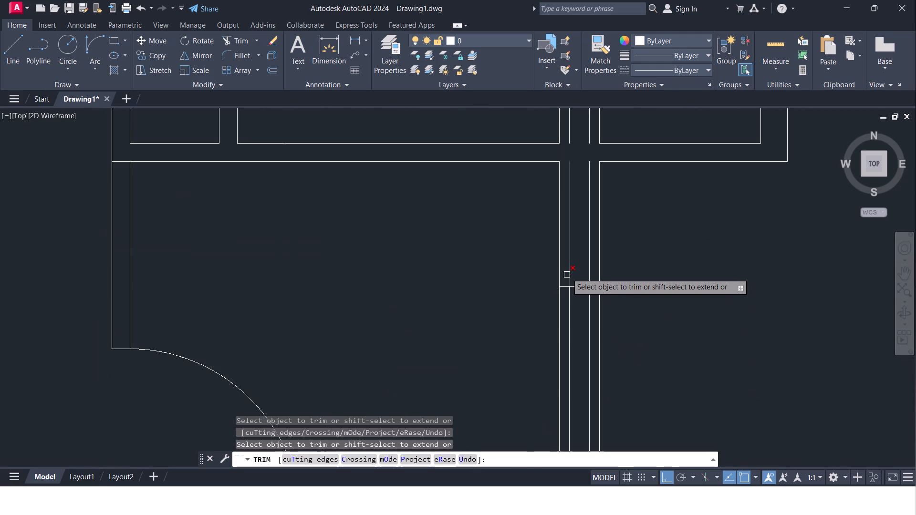
{"action": "left_click", "coordinate": [567, 273]}
{"action": "left_click", "coordinate": [590, 275]}
Trim the window lines beyond both ends of the east wall opening in the small room beside the narrow east projection.
{"action": "middle_click_drag", "start_coordinate": [581, 258], "coordinate": [581, 263]}
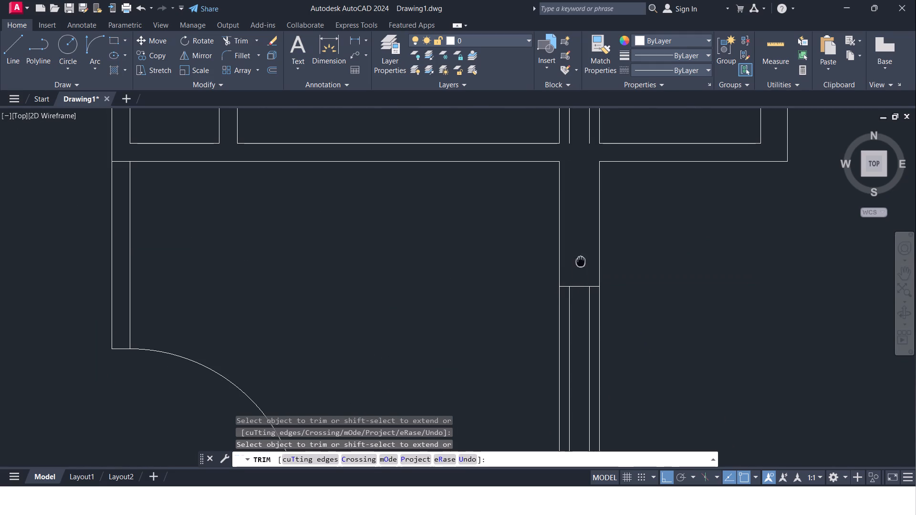
{"action": "middle_click_drag", "start_coordinate": [581, 263], "coordinate": [567, 408]}
{"action": "left_click", "coordinate": [556, 267]}
{"action": "left_click", "coordinate": [574, 238]}
{"action": "middle_click_drag", "start_coordinate": [569, 228], "coordinate": [571, 399]}
{"action": "middle_click_drag", "start_coordinate": [552, 216], "coordinate": [547, 335]}
{"action": "scroll", "coordinate": [553, 216], "scroll_direction": "down", "scroll_amount": 1}
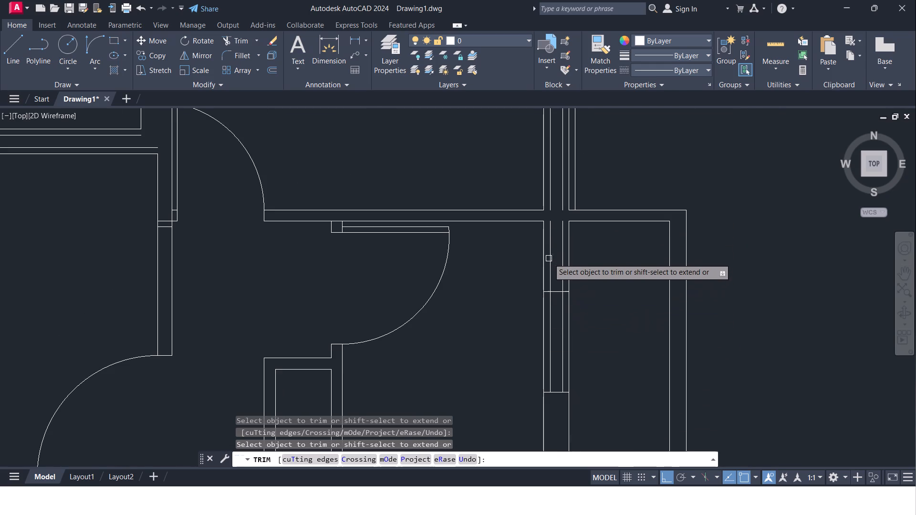
{"action": "left_click", "coordinate": [551, 262]}
{"action": "left_click", "coordinate": [560, 271]}
Trim the window lines beyond both ends of the north room's east opening, including the stray line outside the wall to its south.
{"action": "middle_click_drag", "start_coordinate": [557, 247], "coordinate": [557, 349]}
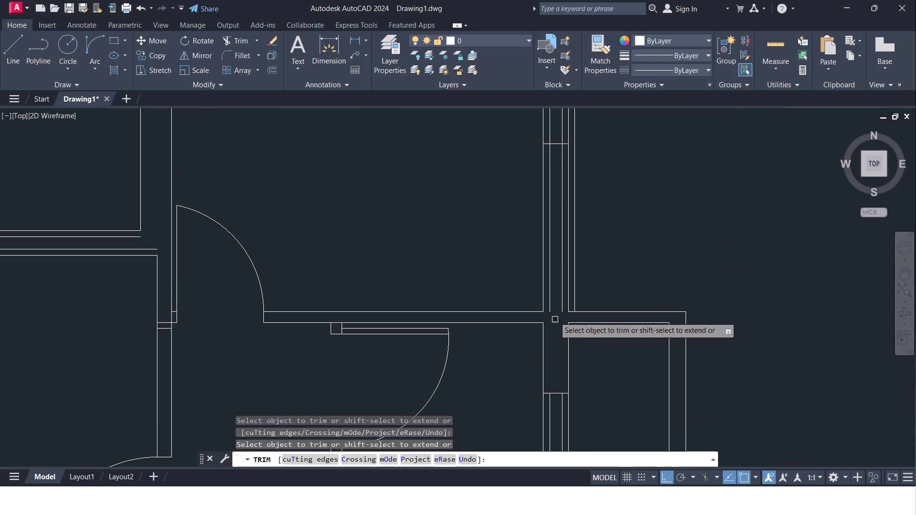
{"action": "left_click", "coordinate": [549, 289]}
{"action": "left_click", "coordinate": [558, 275]}
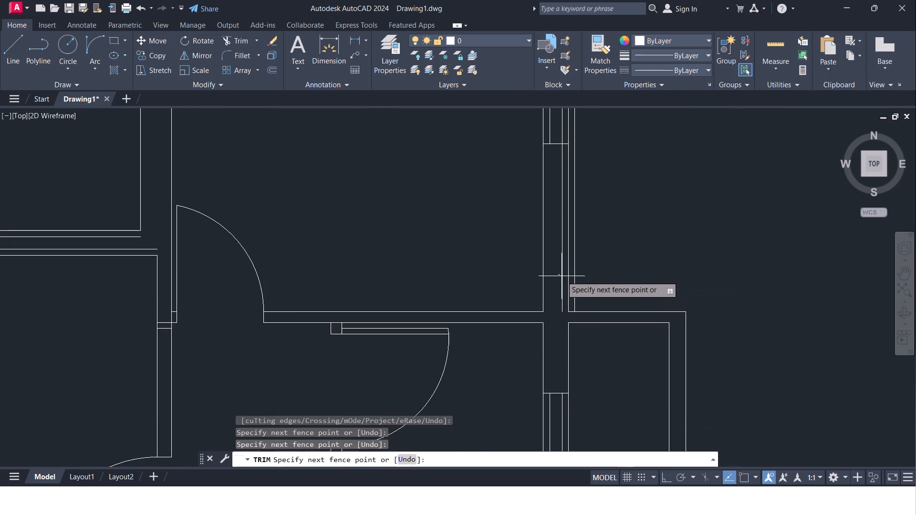
{"action": "left_click", "coordinate": [562, 276]}
{"action": "left_click", "coordinate": [576, 286]}
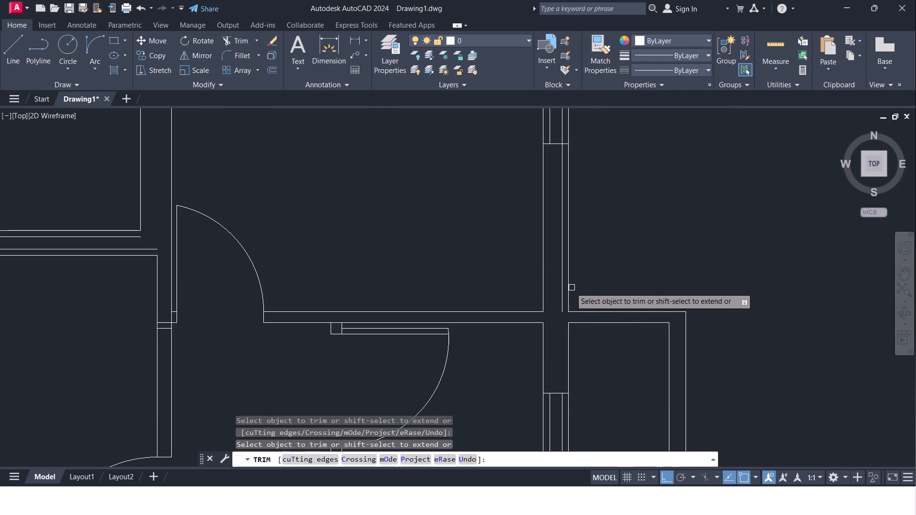
{"action": "left_click", "coordinate": [563, 289]}
{"action": "middle_click_drag", "start_coordinate": [554, 257], "coordinate": [541, 429]}
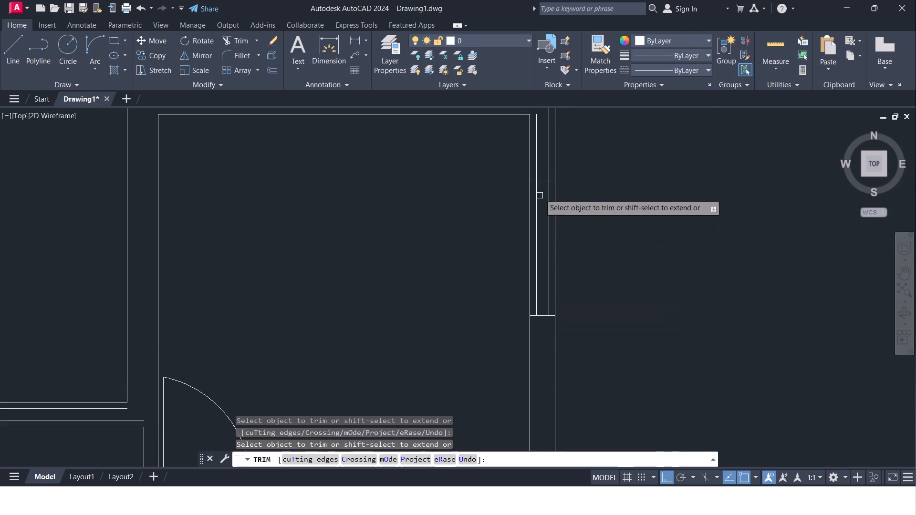
{"action": "left_click", "coordinate": [537, 171]}
{"action": "left_click", "coordinate": [546, 166]}
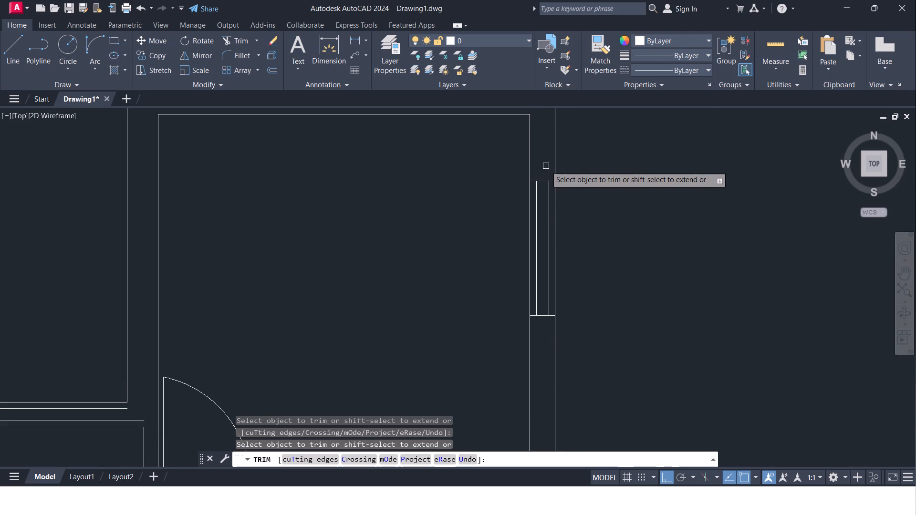
Trim the window lines beyond both ends of the opening in the northwest room's north wall.
{"action": "scroll", "coordinate": [546, 166], "scroll_direction": "down", "scroll_amount": 3}
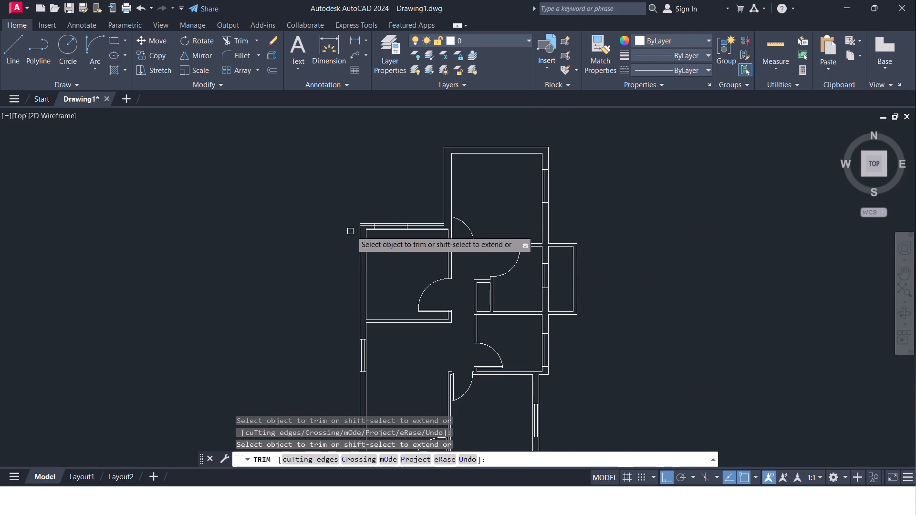
{"action": "scroll", "coordinate": [360, 228], "scroll_direction": "up", "scroll_amount": 4}
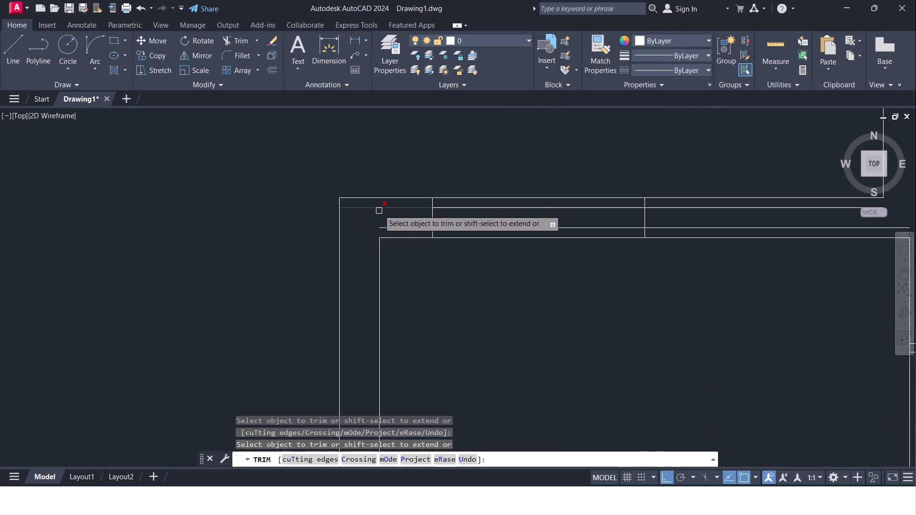
{"action": "left_click", "coordinate": [379, 208]}
{"action": "left_click", "coordinate": [406, 226]}
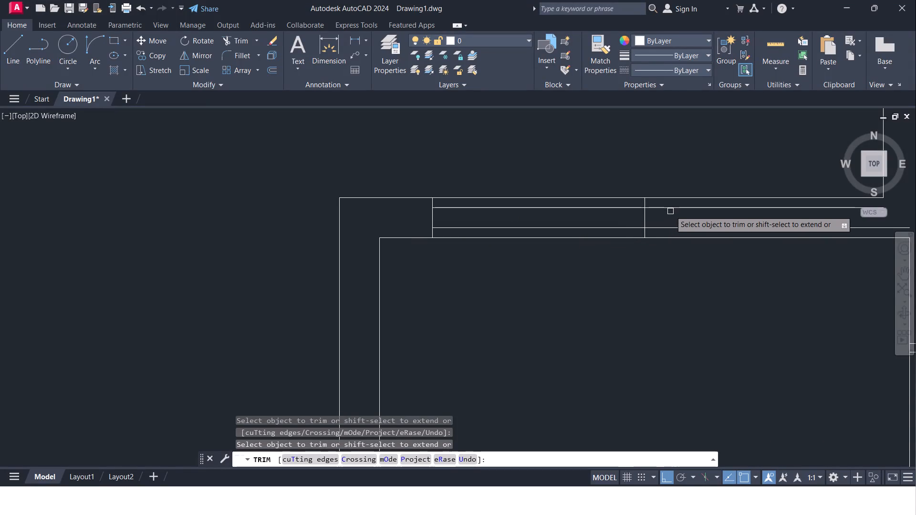
{"action": "left_click", "coordinate": [671, 208]}
{"action": "left_click", "coordinate": [671, 227]}
Trim the extra short line crossing the northwest room's east wall just below the north room's door.
{"action": "scroll", "coordinate": [671, 225], "scroll_direction": "down", "scroll_amount": 3}
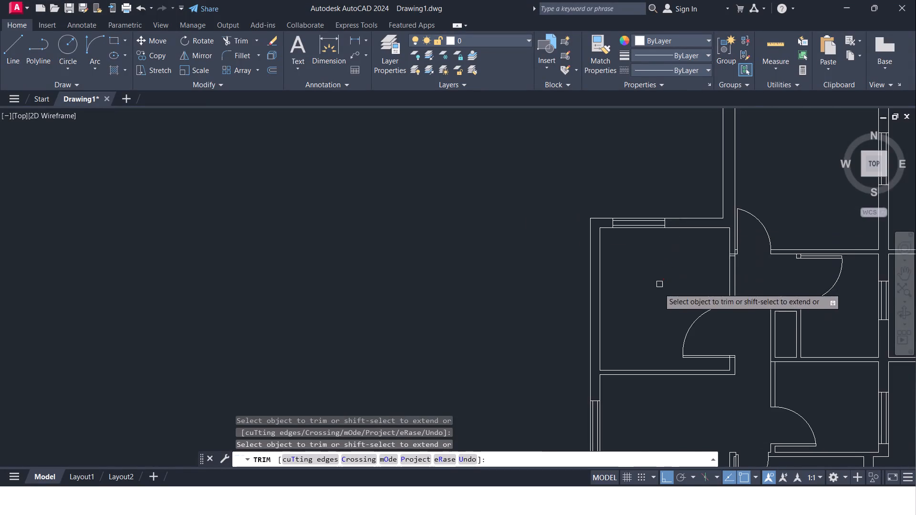
{"action": "scroll", "coordinate": [658, 292], "scroll_direction": "down", "scroll_amount": 1}
{"action": "middle_click_drag", "start_coordinate": [658, 292], "coordinate": [585, 219]}
{"action": "middle_click_drag", "start_coordinate": [589, 336], "coordinate": [559, 332]}
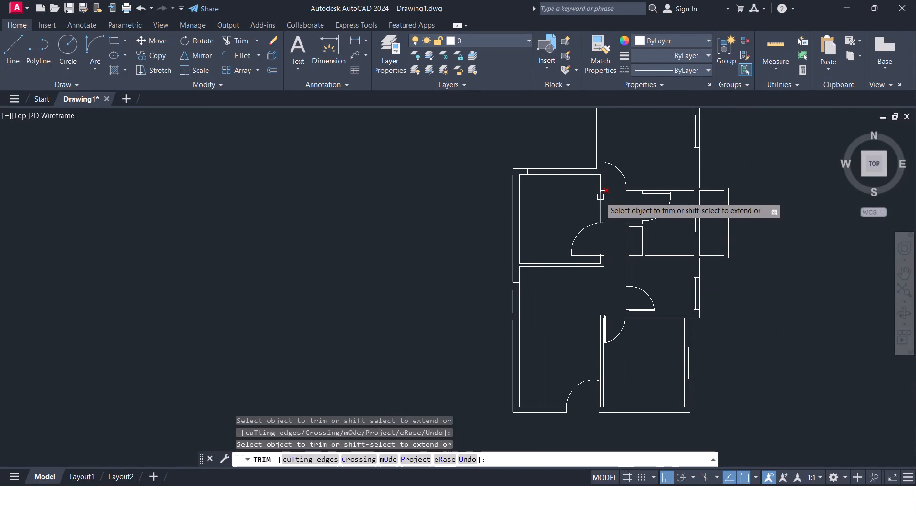
{"action": "scroll", "coordinate": [602, 202], "scroll_direction": "up", "scroll_amount": 4}
{"action": "middle_click_drag", "start_coordinate": [633, 191], "coordinate": [606, 334]}
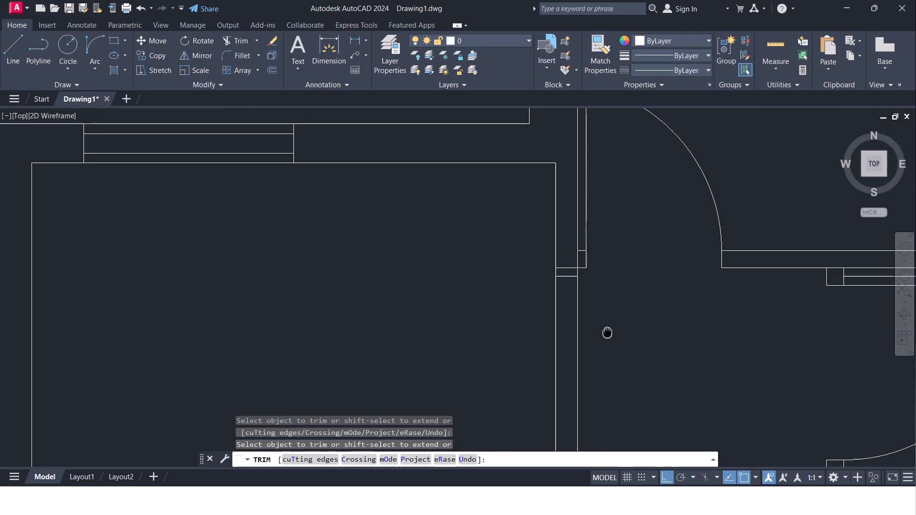
{"action": "middle_click_drag", "start_coordinate": [606, 334], "coordinate": [588, 293]}
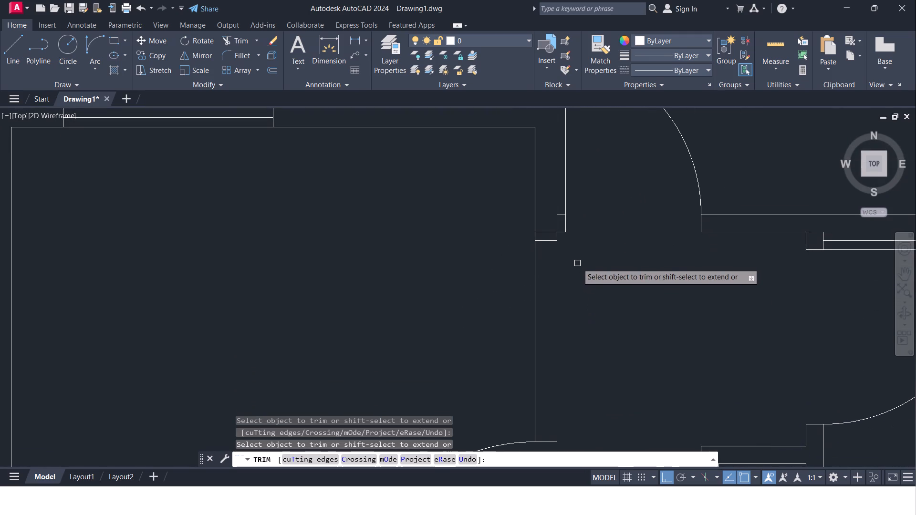
{"action": "left_click", "coordinate": [545, 241]}
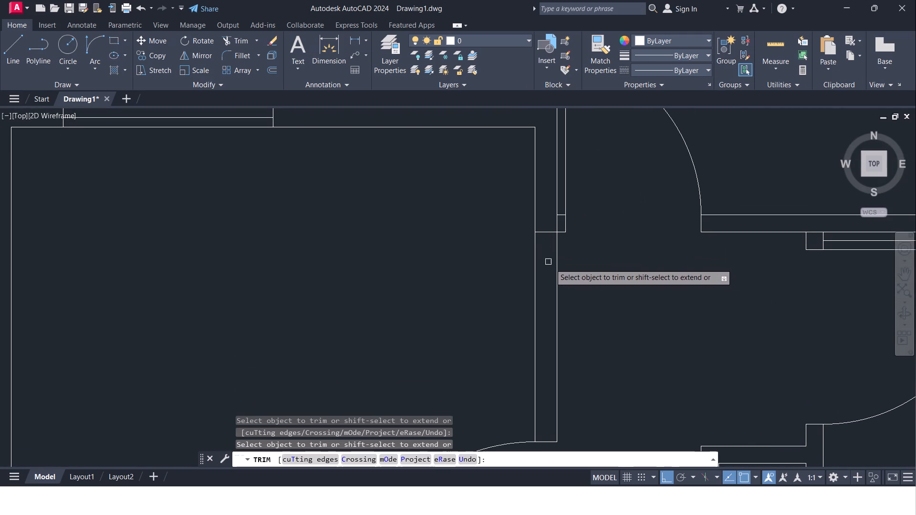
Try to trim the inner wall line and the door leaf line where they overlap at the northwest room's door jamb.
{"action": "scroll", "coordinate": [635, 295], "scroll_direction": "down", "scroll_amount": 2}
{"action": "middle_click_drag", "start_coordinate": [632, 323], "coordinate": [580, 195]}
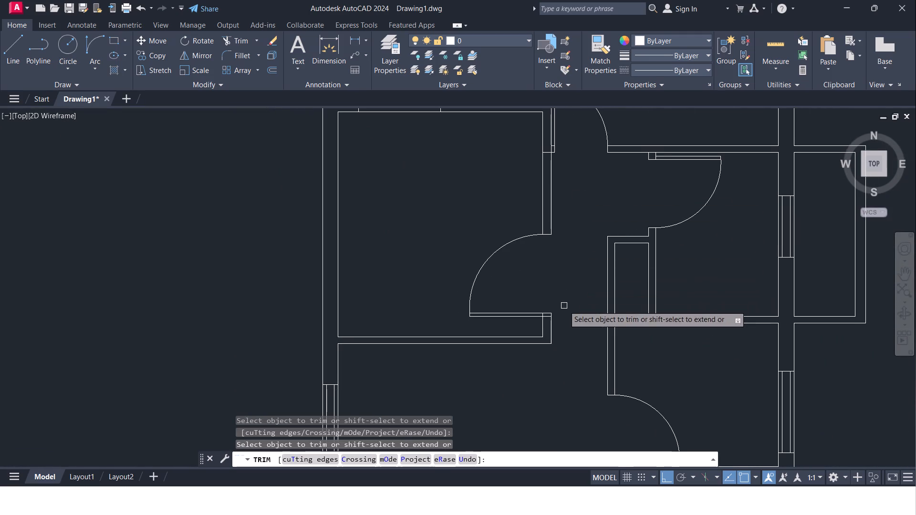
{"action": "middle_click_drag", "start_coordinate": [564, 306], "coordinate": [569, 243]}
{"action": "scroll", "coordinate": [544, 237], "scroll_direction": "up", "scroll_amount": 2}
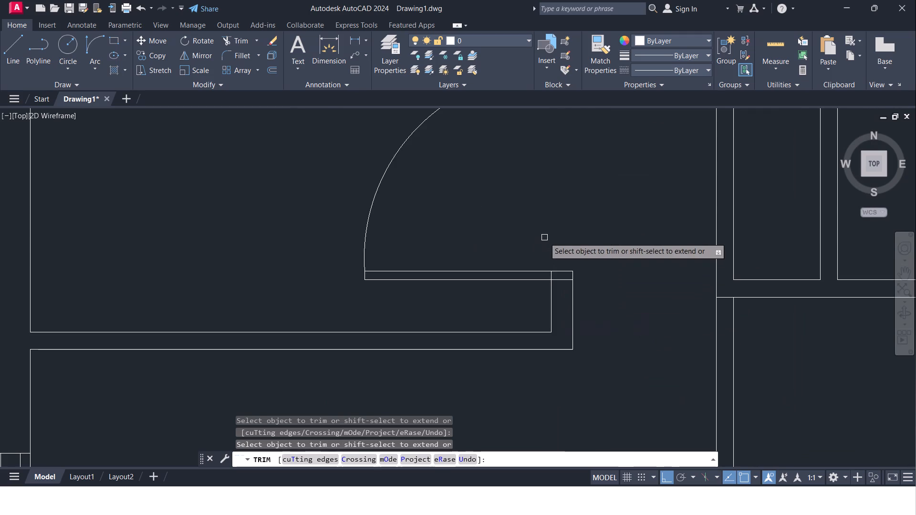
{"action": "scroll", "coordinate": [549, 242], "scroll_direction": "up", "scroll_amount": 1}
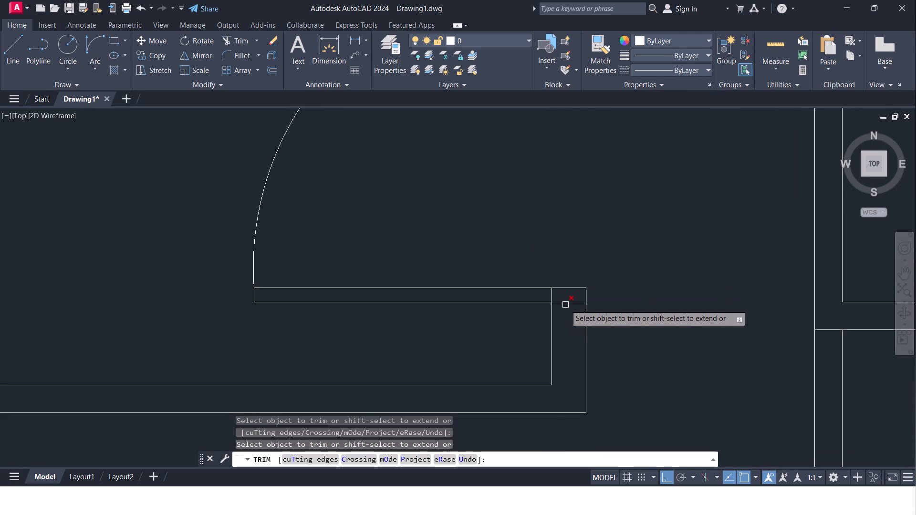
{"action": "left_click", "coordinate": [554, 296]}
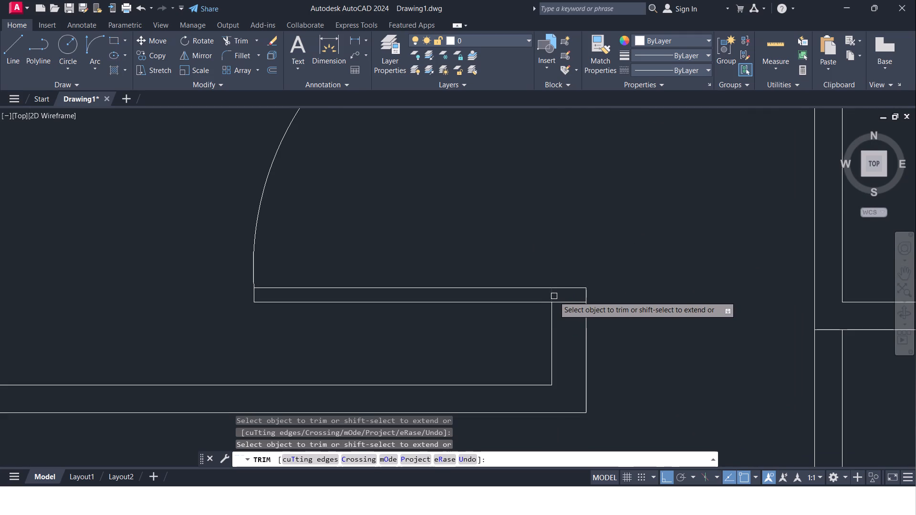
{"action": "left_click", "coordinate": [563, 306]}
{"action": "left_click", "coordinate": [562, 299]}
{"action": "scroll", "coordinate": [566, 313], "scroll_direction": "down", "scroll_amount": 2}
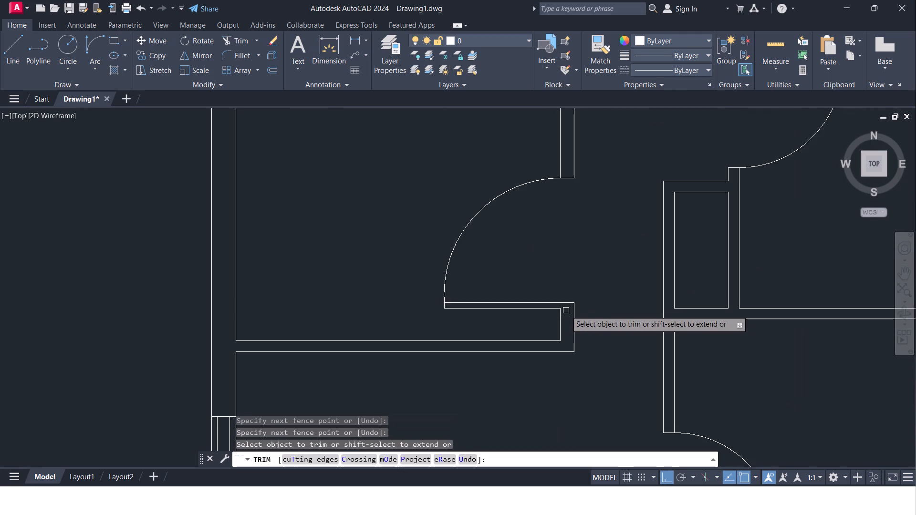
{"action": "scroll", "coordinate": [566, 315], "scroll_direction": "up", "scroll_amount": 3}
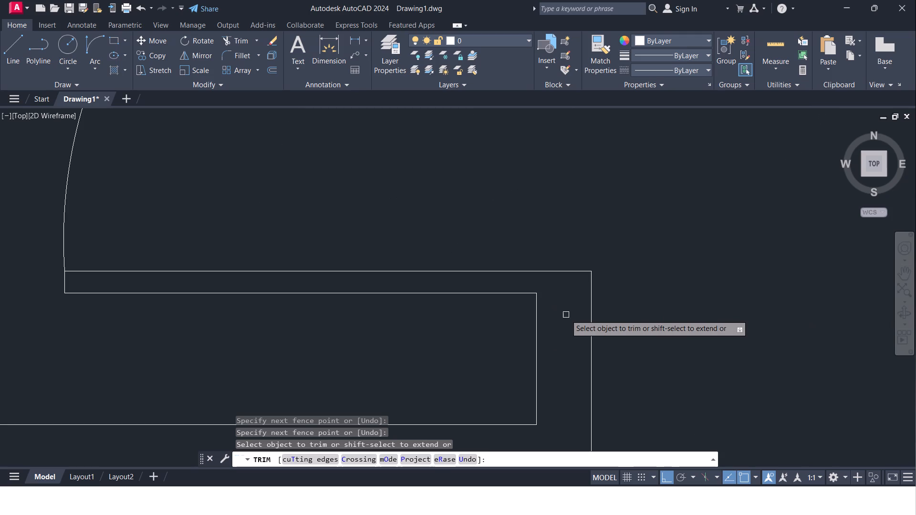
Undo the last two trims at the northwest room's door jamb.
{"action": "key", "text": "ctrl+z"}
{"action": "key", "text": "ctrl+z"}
Trim the inner wall line between the two door leaf lines at the northwest room's south door jamb.
{"action": "scroll", "coordinate": [570, 348], "scroll_direction": "down", "scroll_amount": 3}
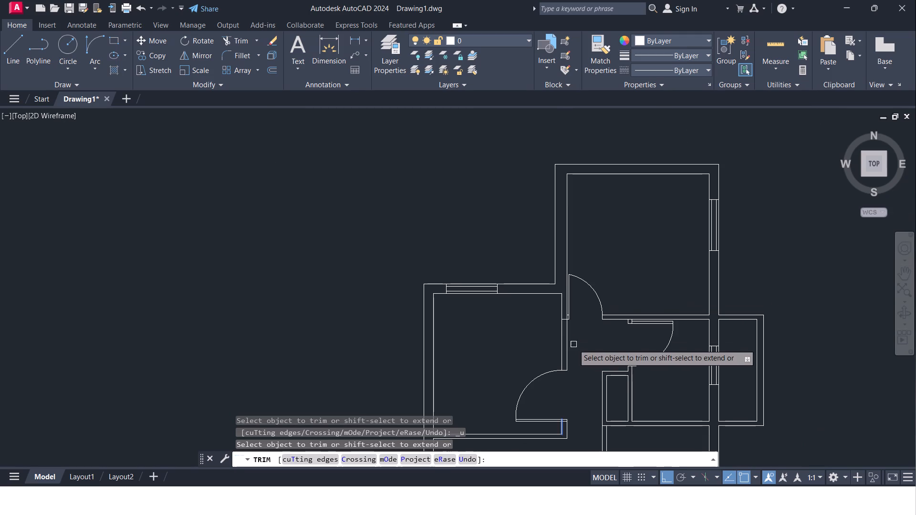
{"action": "scroll", "coordinate": [574, 391], "scroll_direction": "up", "scroll_amount": 2}
{"action": "middle_click_drag", "start_coordinate": [574, 391], "coordinate": [574, 248]}
{"action": "scroll", "coordinate": [556, 325], "scroll_direction": "up", "scroll_amount": 5}
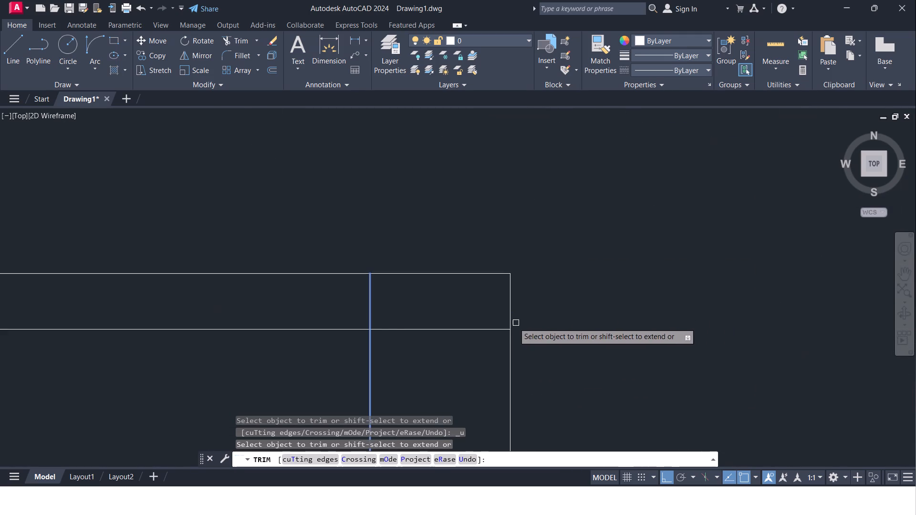
{"action": "left_click", "coordinate": [369, 313]}
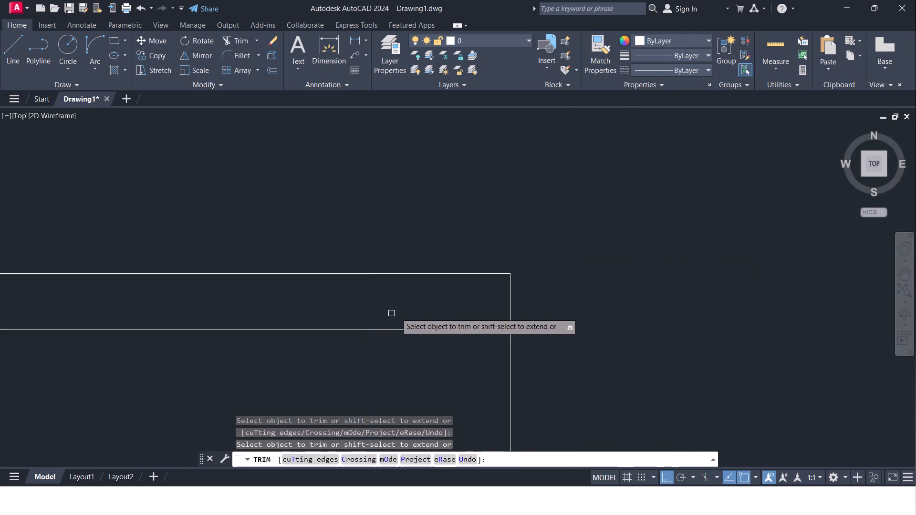
Examine the walls, door jambs and window openings of the southern rooms for leftover lines and end trimming.
{"action": "scroll", "coordinate": [441, 309], "scroll_direction": "down", "scroll_amount": 4}
{"action": "middle_click_drag", "start_coordinate": [472, 344], "coordinate": [471, 160]}
{"action": "middle_click", "coordinate": [480, 203]}
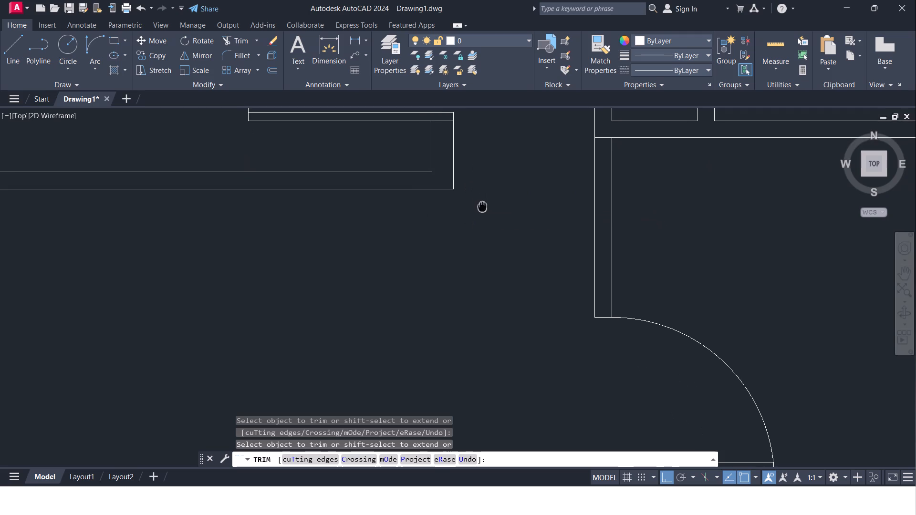
{"action": "scroll", "coordinate": [483, 207], "scroll_direction": "down", "scroll_amount": 3}
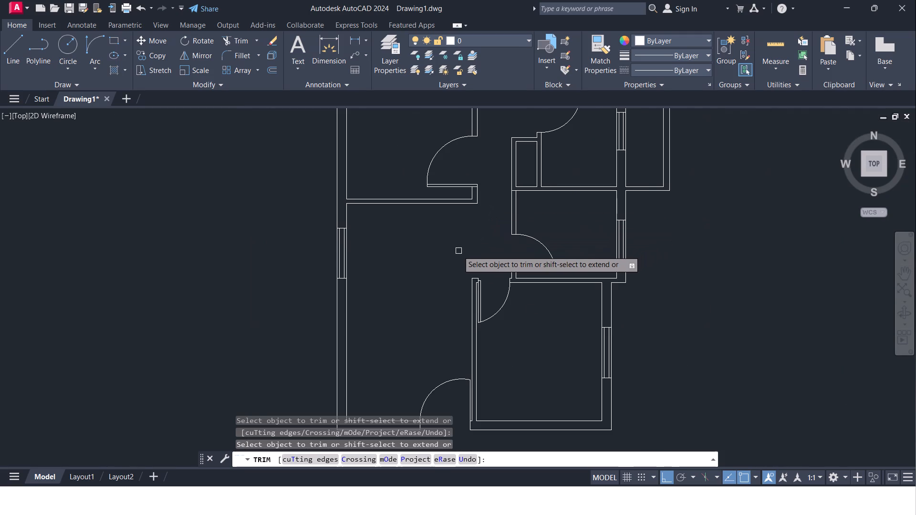
{"action": "middle_click_drag", "start_coordinate": [458, 251], "coordinate": [470, 177]}
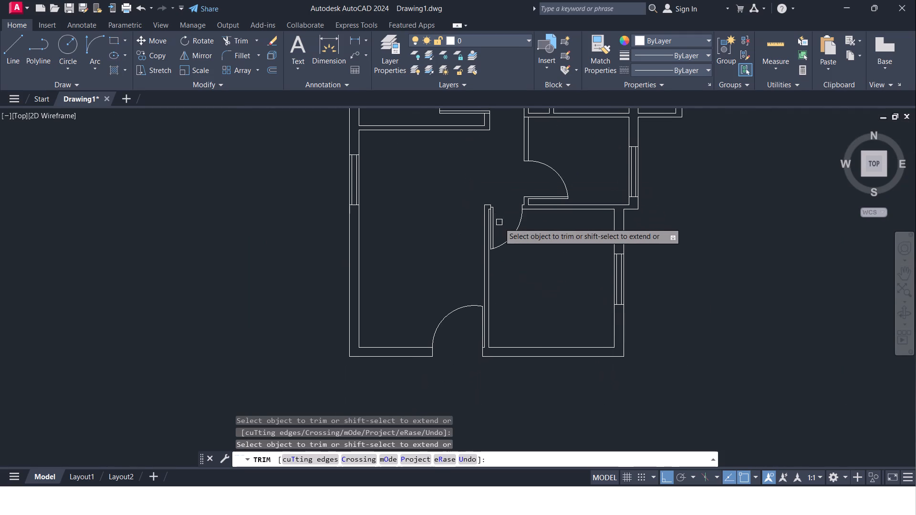
{"action": "scroll", "coordinate": [499, 223], "scroll_direction": "up", "scroll_amount": 3}
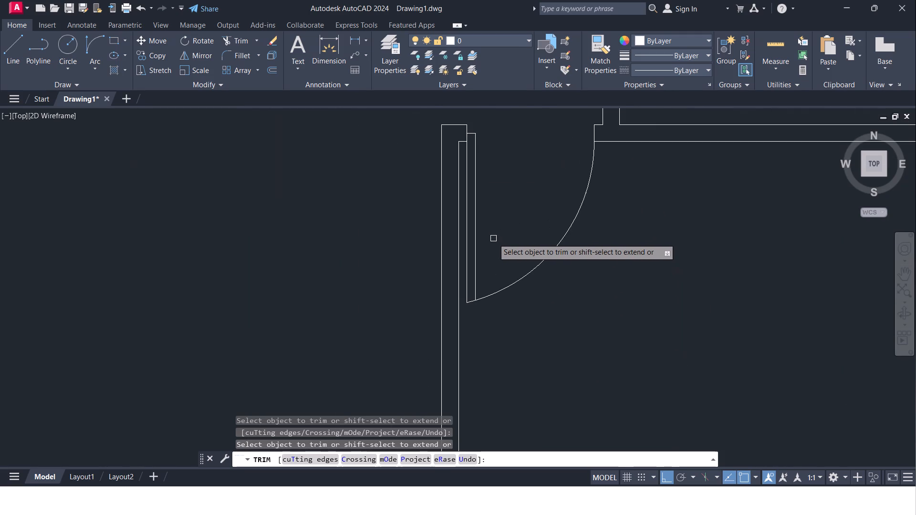
{"action": "scroll", "coordinate": [488, 269], "scroll_direction": "down", "scroll_amount": 2}
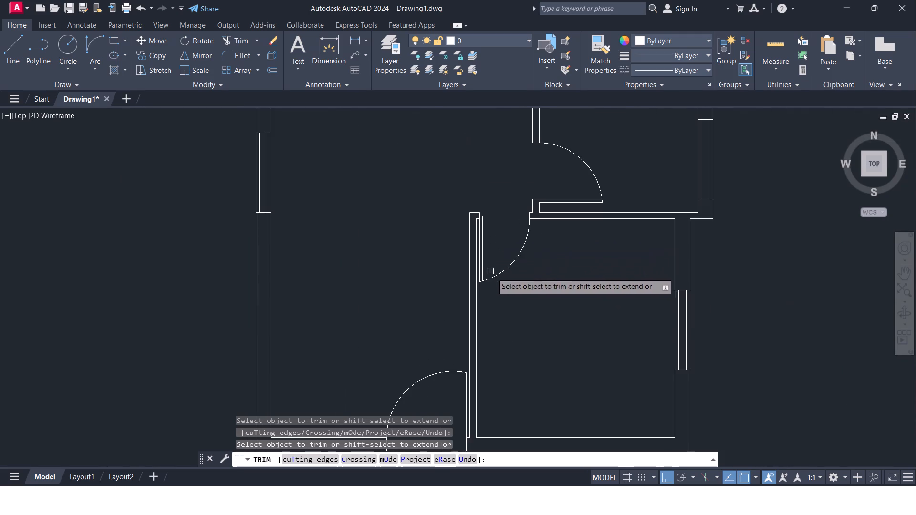
{"action": "scroll", "coordinate": [519, 312], "scroll_direction": "down", "scroll_amount": 2}
{"action": "middle_click_drag", "start_coordinate": [525, 321], "coordinate": [516, 292]}
{"action": "middle_click_drag", "start_coordinate": [515, 292], "coordinate": [510, 322]}
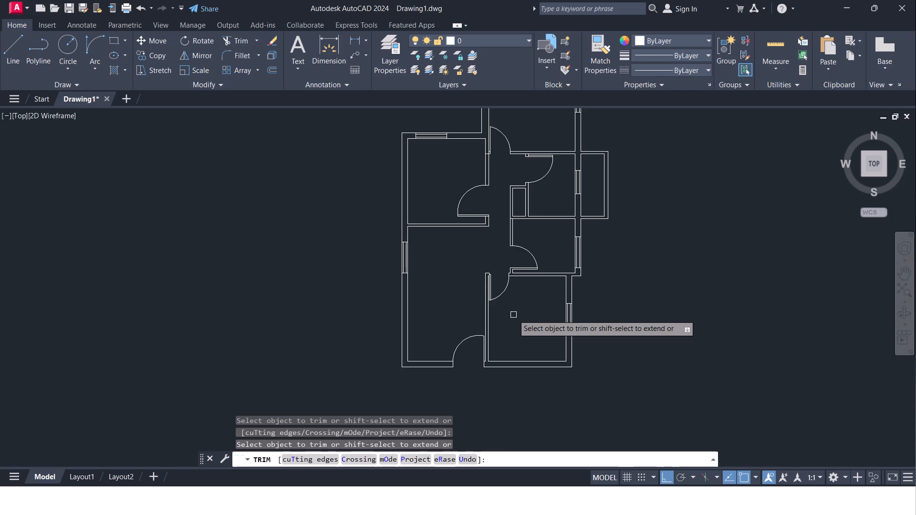
{"action": "middle_click_drag", "start_coordinate": [434, 320], "coordinate": [471, 271]}
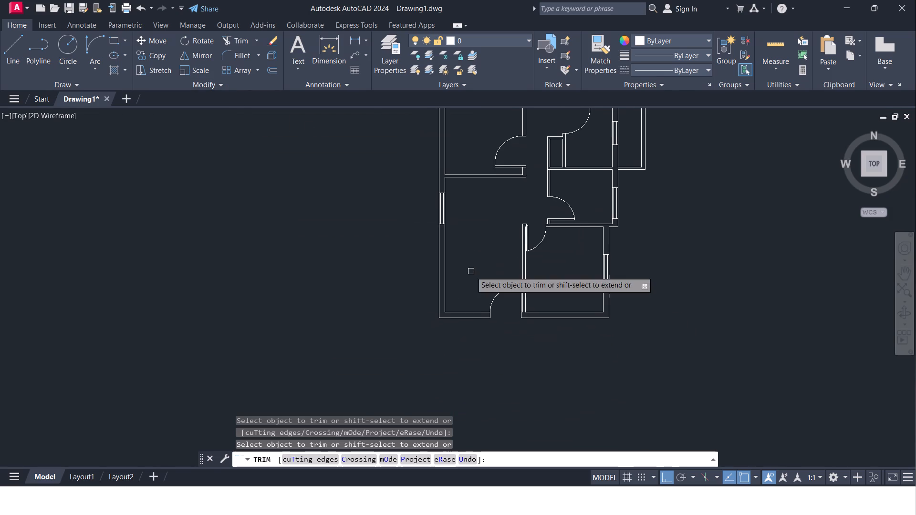
{"action": "key", "text": "Escape"}
Draw a rectangle about 4'-11 1/2" wide and 3'-4" high in the upper part of the large southwest room.
{"action": "scroll", "coordinate": [490, 250], "scroll_direction": "up", "scroll_amount": 2}
{"action": "middle_click_drag", "start_coordinate": [490, 250], "coordinate": [535, 244]}
{"action": "scroll", "coordinate": [540, 244], "scroll_direction": "down", "scroll_amount": 1}
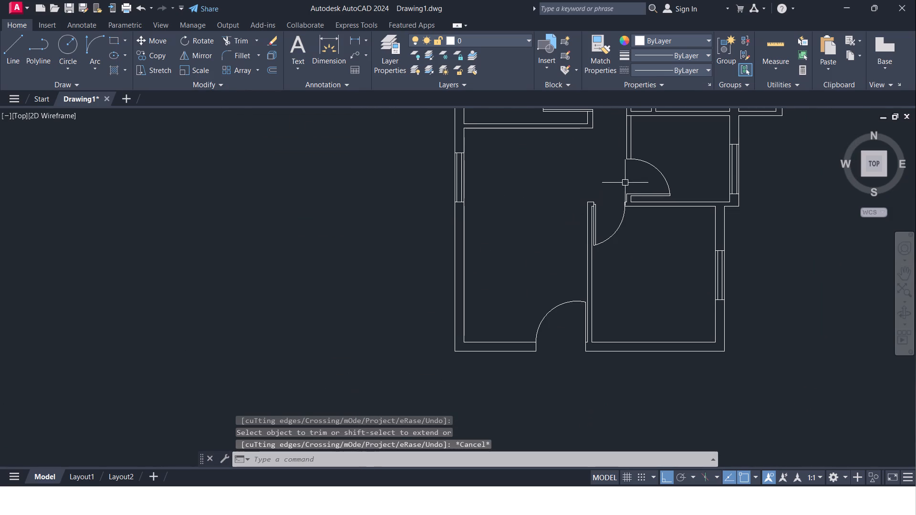
{"action": "middle_click_drag", "start_coordinate": [513, 210], "coordinate": [391, 264]}
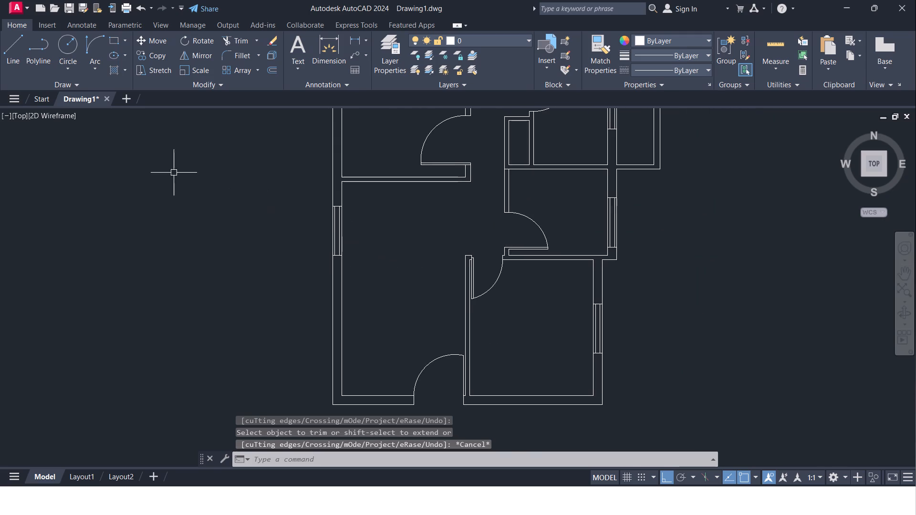
{"action": "left_click", "coordinate": [110, 43]}
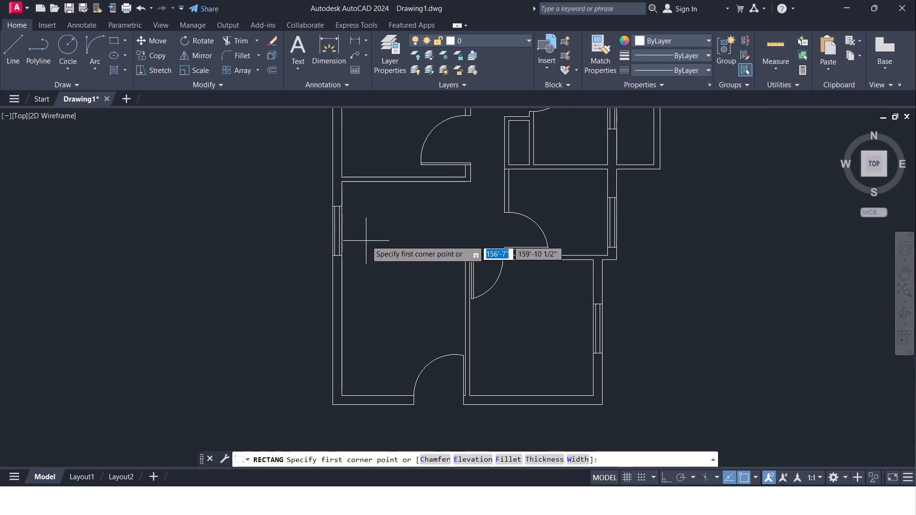
{"action": "left_click", "coordinate": [379, 216]}
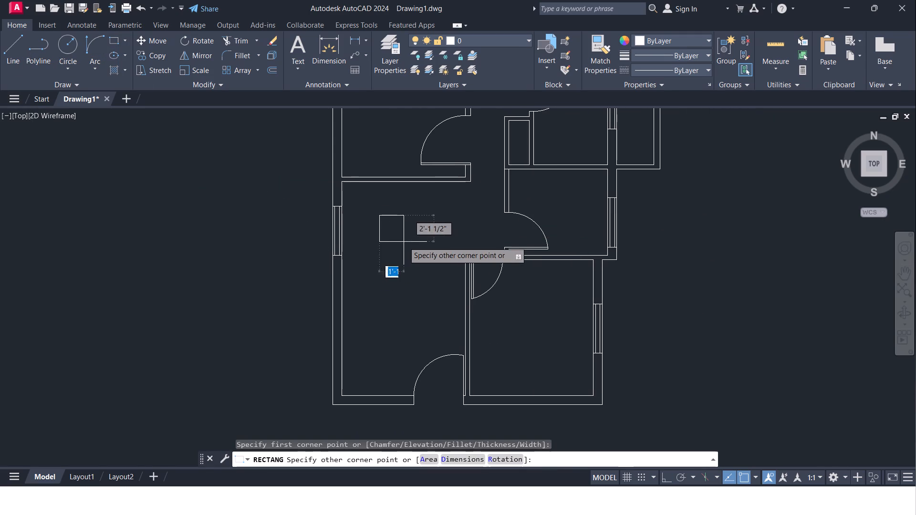
{"action": "left_click", "coordinate": [441, 257]}
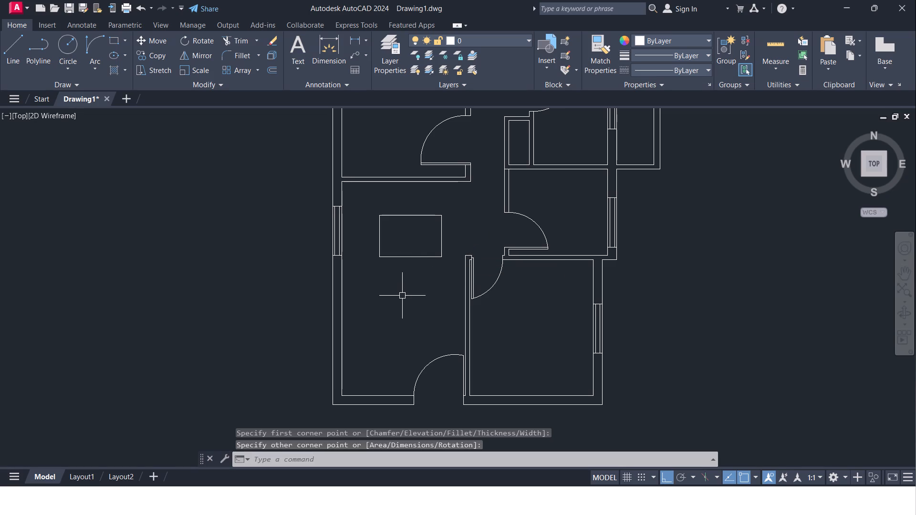
{"action": "key", "text": "Escape"}
{"action": "scroll", "coordinate": [393, 237], "scroll_direction": "up", "scroll_amount": 1}
{"action": "middle_click_drag", "start_coordinate": [393, 237], "coordinate": [393, 240]}
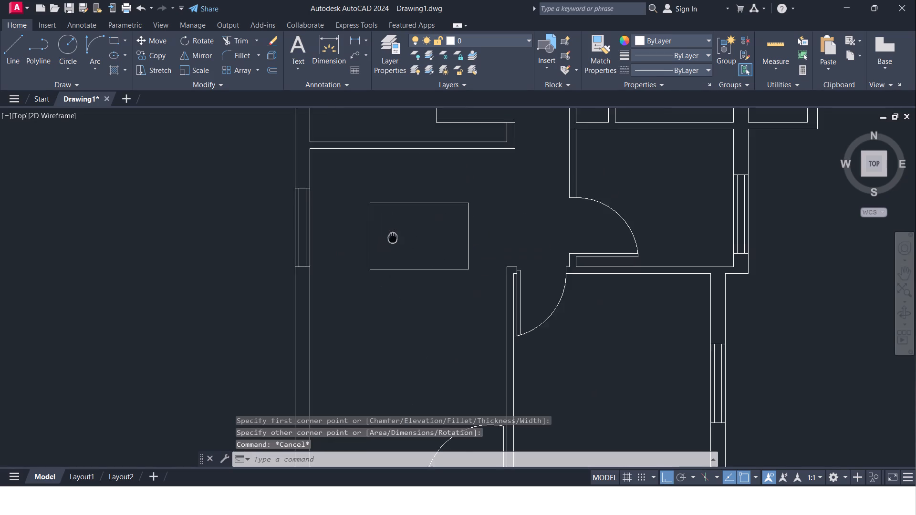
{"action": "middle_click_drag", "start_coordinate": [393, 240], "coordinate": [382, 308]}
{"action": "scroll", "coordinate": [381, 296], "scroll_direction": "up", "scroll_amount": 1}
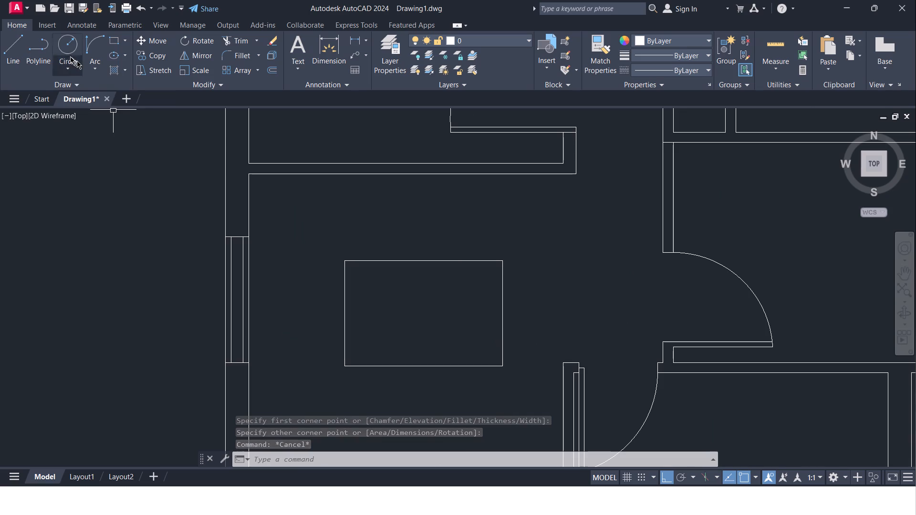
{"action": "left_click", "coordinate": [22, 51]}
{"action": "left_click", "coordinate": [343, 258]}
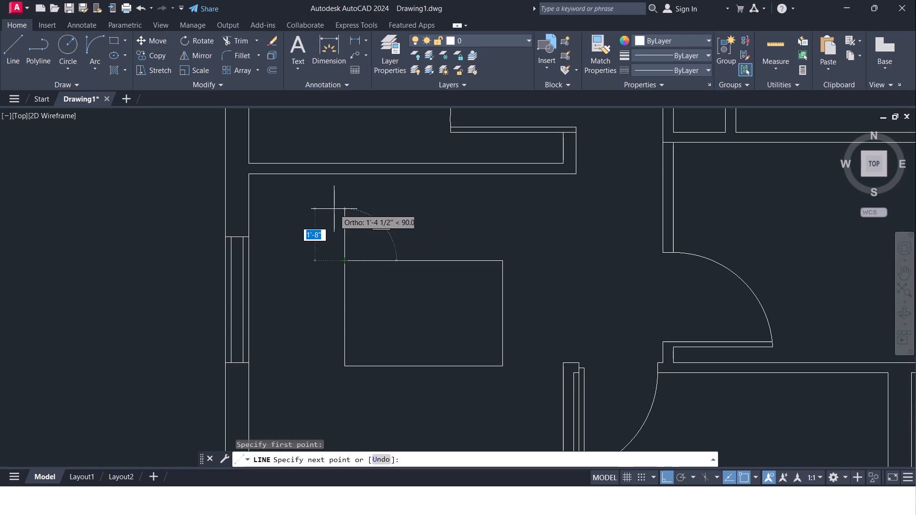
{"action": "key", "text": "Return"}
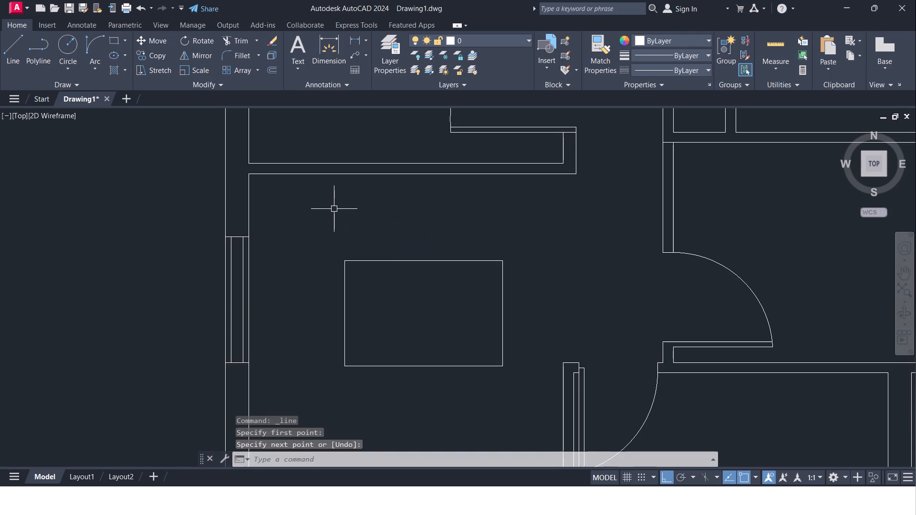
Draw a vertical line 1'8" long upward from the northwest corner of the rectangle in the southwest room.
{"action": "left_click", "coordinate": [20, 51]}
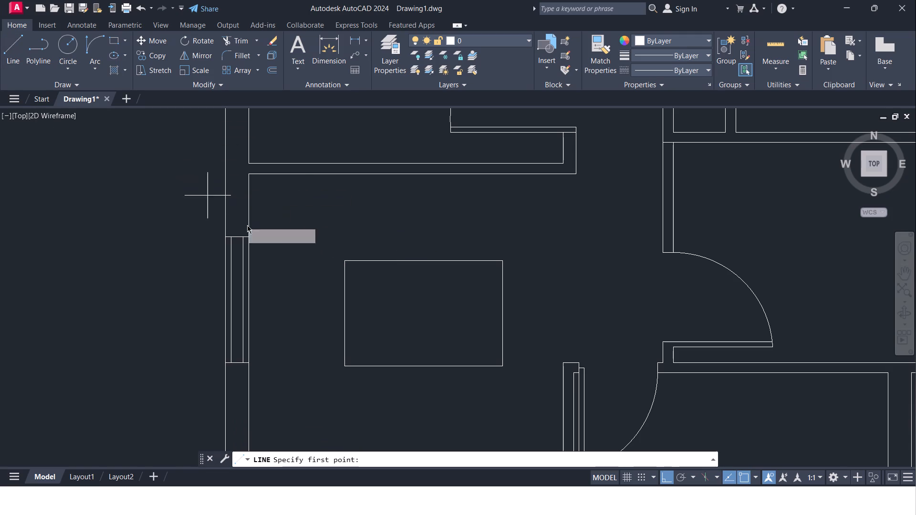
{"action": "left_click", "coordinate": [343, 264]}
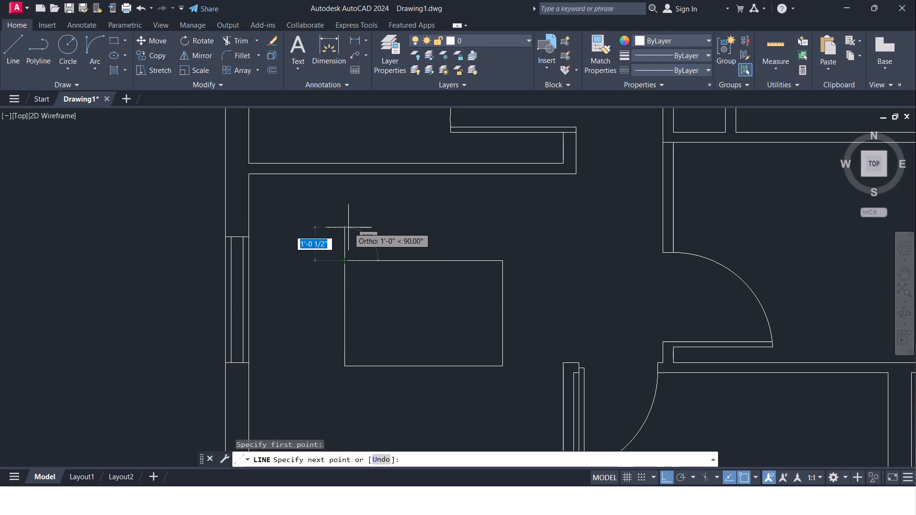
{"action": "type", "text": "1'8\""}
{"action": "key", "text": "Return"}
{"action": "key", "text": "Escape"}
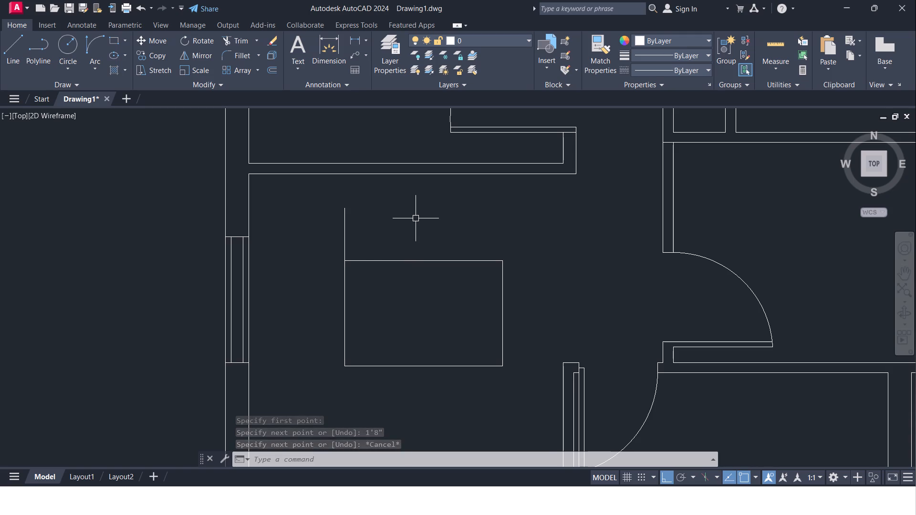
{"action": "key", "text": "o"}
{"action": "key", "text": "Escape"}
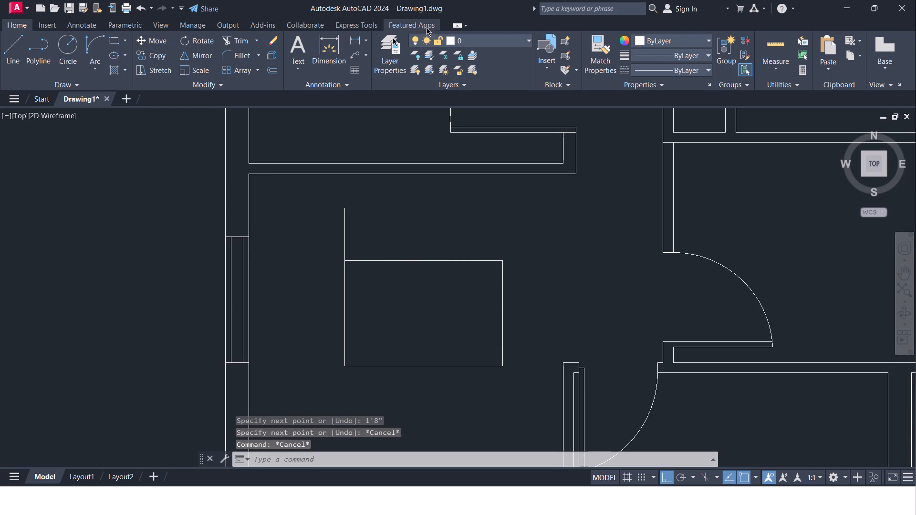
Measure the length of the rectangle's north edge with a linear dimension, without placing it.
{"action": "left_click", "coordinate": [349, 41]}
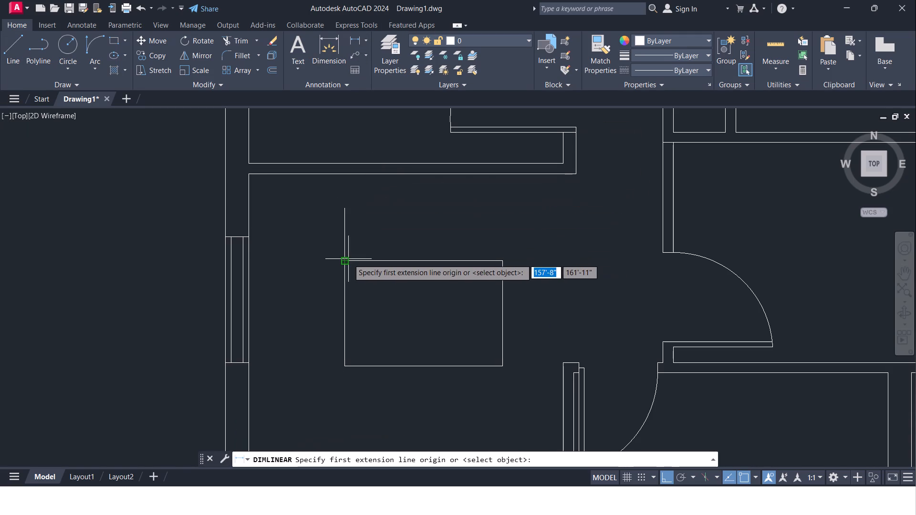
{"action": "left_click", "coordinate": [345, 261]}
{"action": "left_click", "coordinate": [504, 262]}
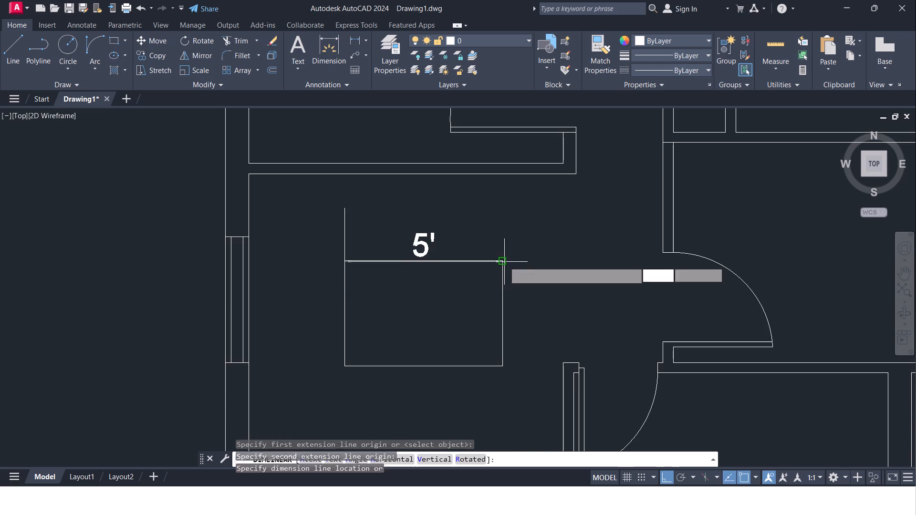
{"action": "key", "text": "Escape"}
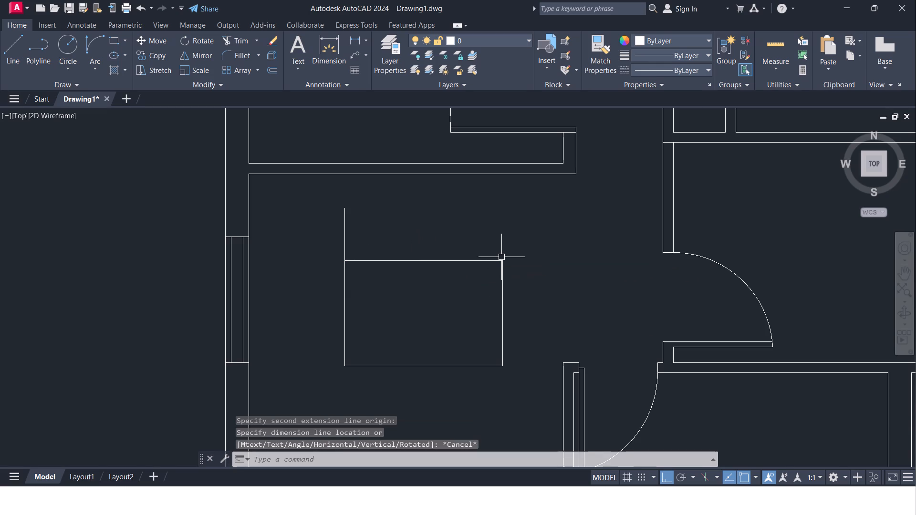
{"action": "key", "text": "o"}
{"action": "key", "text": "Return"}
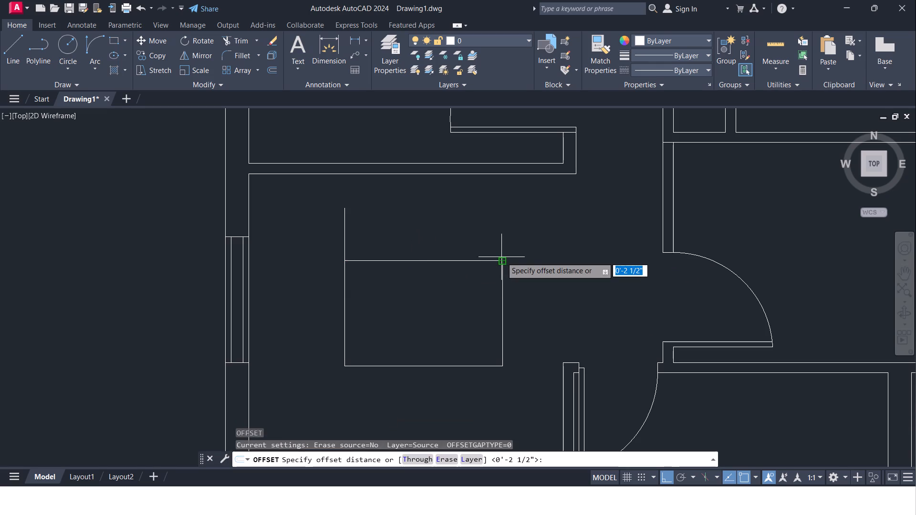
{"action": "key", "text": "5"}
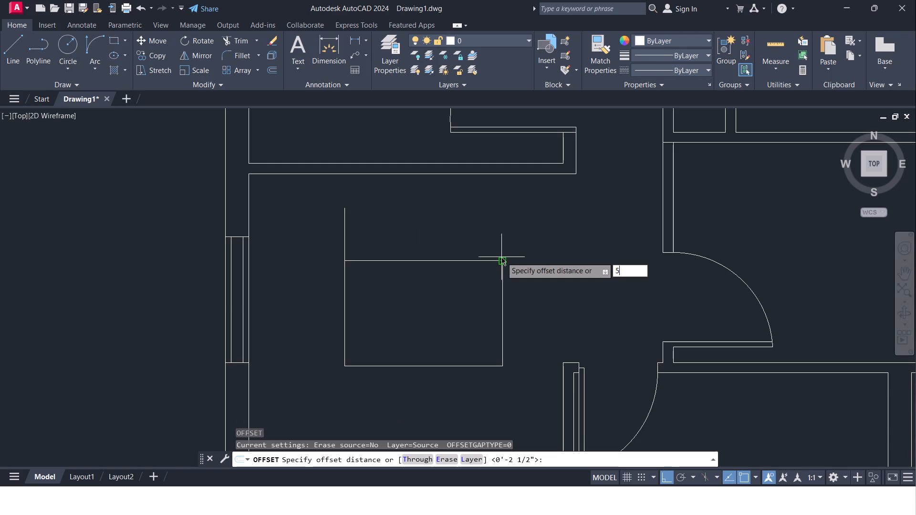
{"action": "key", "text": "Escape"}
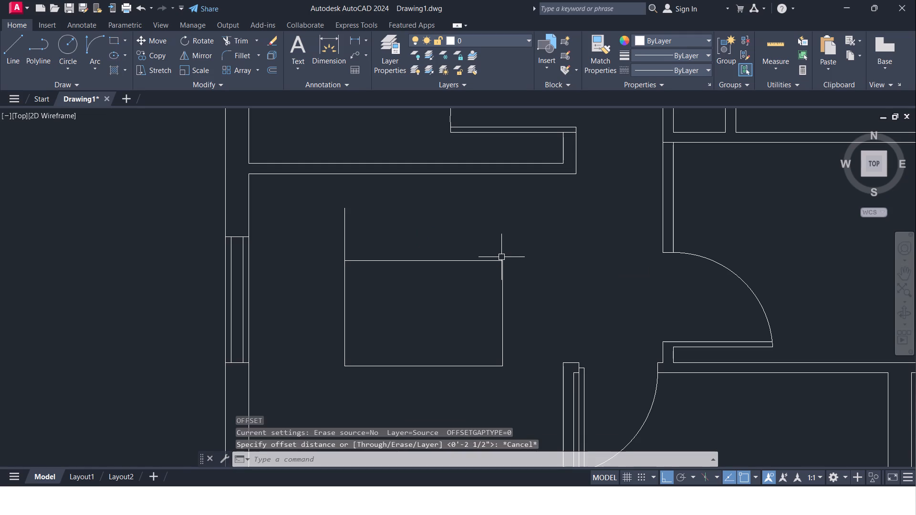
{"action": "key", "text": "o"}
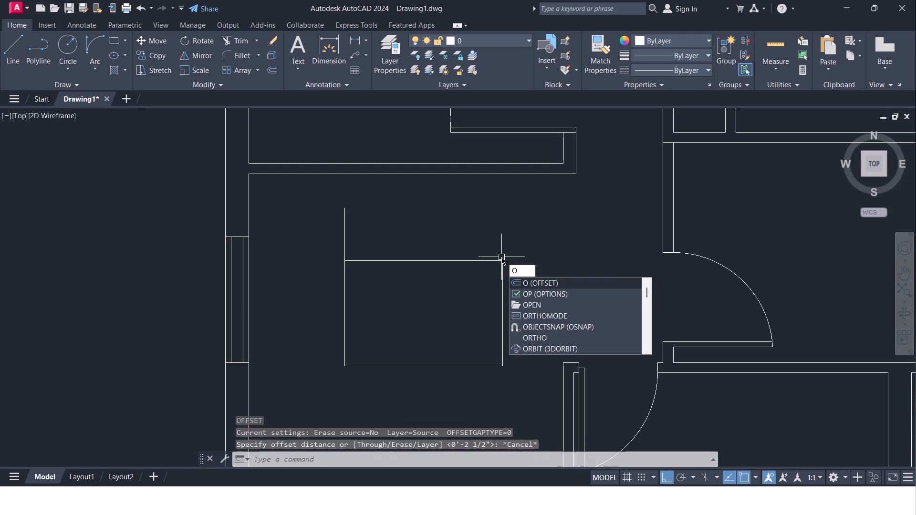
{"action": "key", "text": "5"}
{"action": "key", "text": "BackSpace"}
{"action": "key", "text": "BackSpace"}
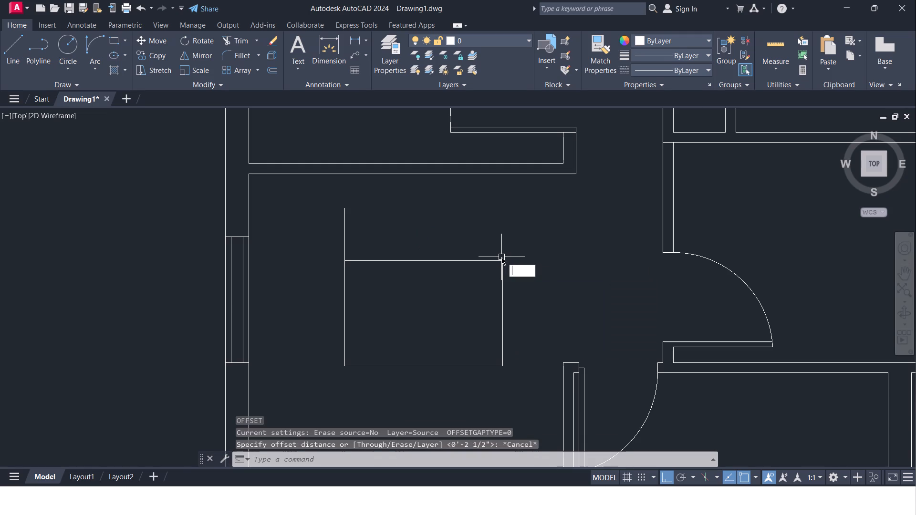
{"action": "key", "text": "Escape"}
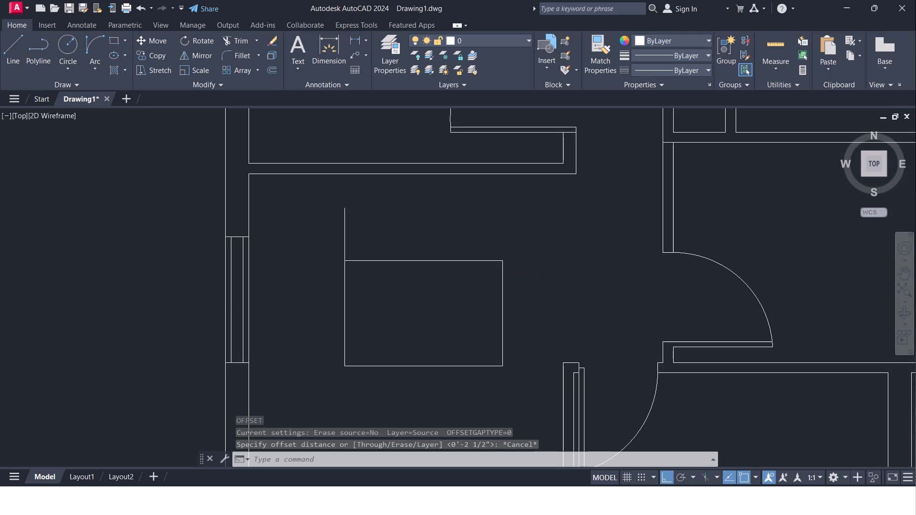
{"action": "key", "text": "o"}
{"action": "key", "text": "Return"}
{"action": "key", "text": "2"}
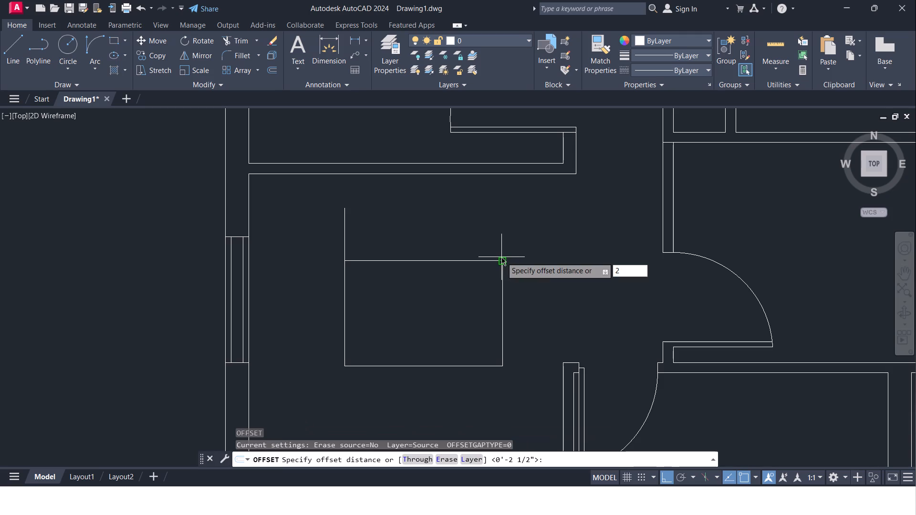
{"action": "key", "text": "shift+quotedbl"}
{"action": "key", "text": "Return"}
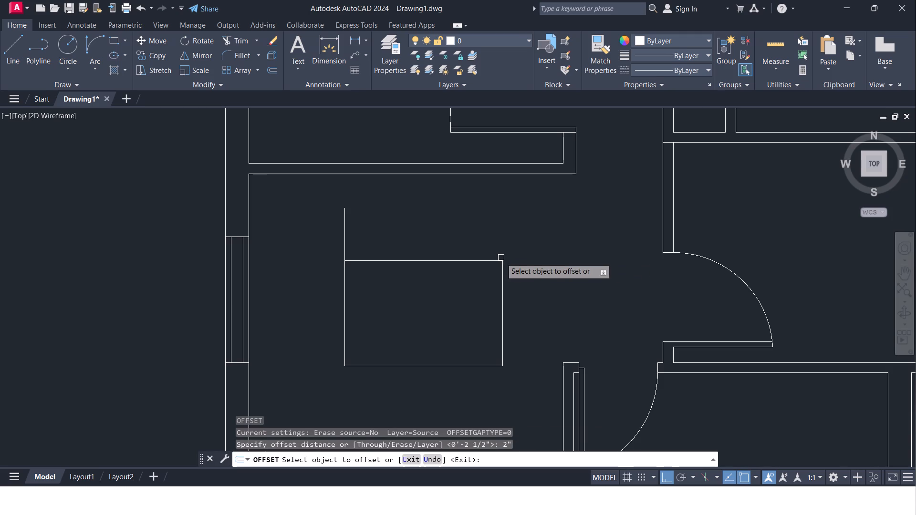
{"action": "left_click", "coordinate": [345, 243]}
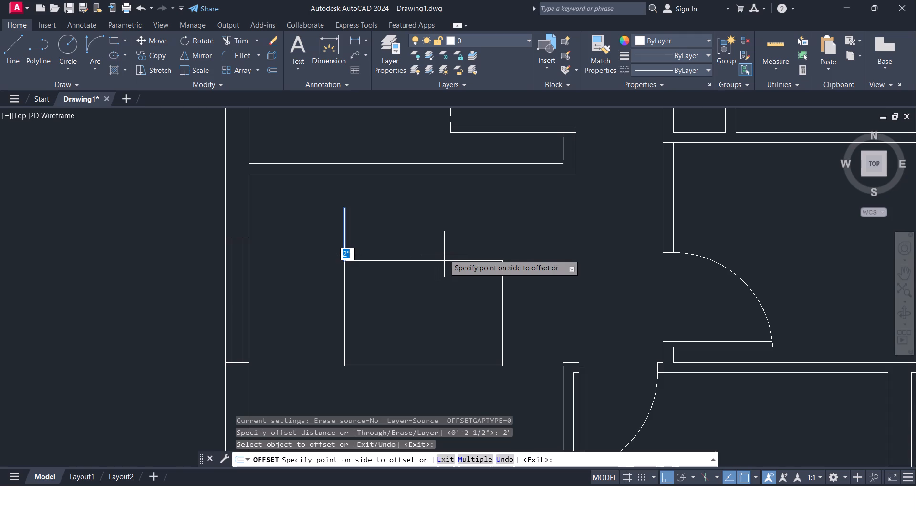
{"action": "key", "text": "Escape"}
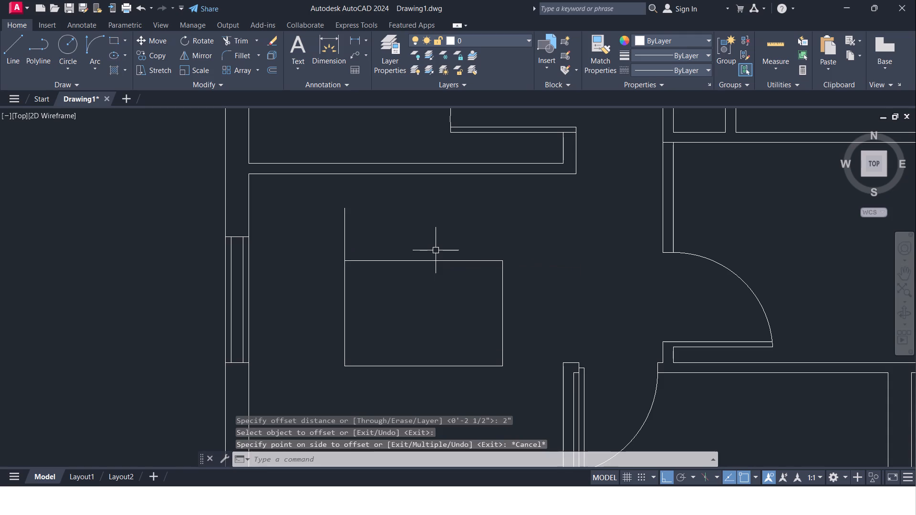
Offset the vertical line above the rectangle's northwest corner 4" to the east.
{"action": "key", "text": "o"}
{"action": "key", "text": "Return"}
{"action": "key", "text": "4"}
{"action": "key", "text": "shift+quotedbl"}
{"action": "key", "text": "Return"}
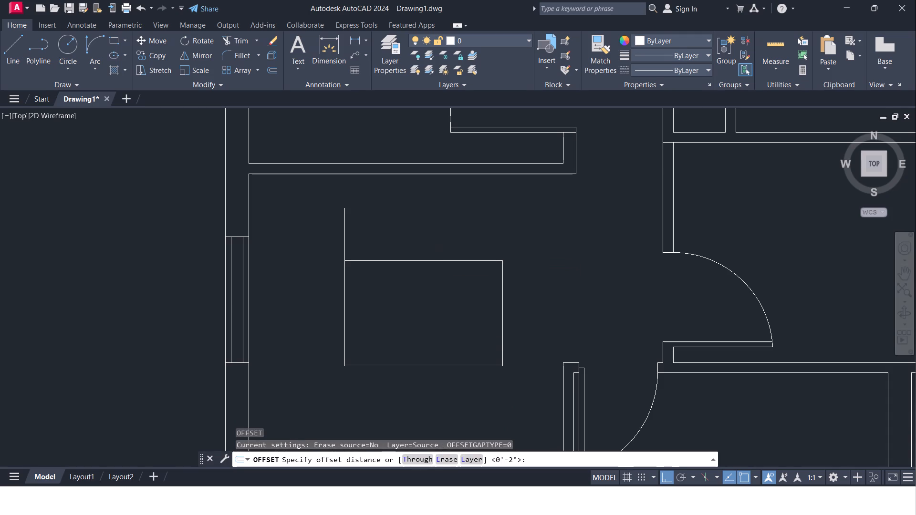
{"action": "left_click", "coordinate": [347, 239]}
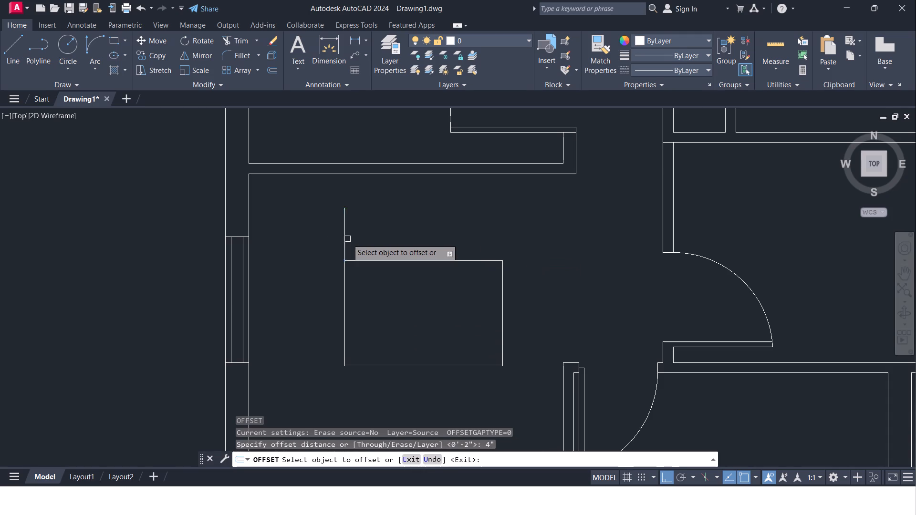
{"action": "left_click", "coordinate": [374, 242]}
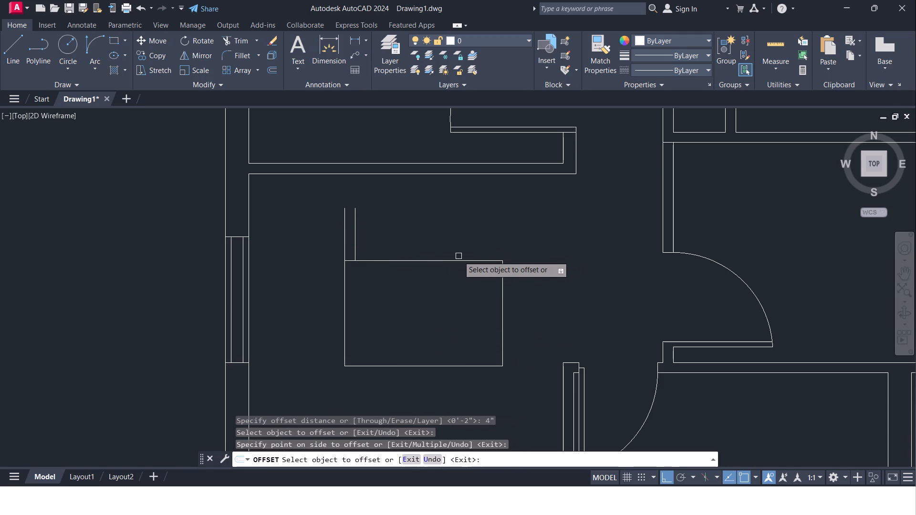
{"action": "key", "text": "Escape"}
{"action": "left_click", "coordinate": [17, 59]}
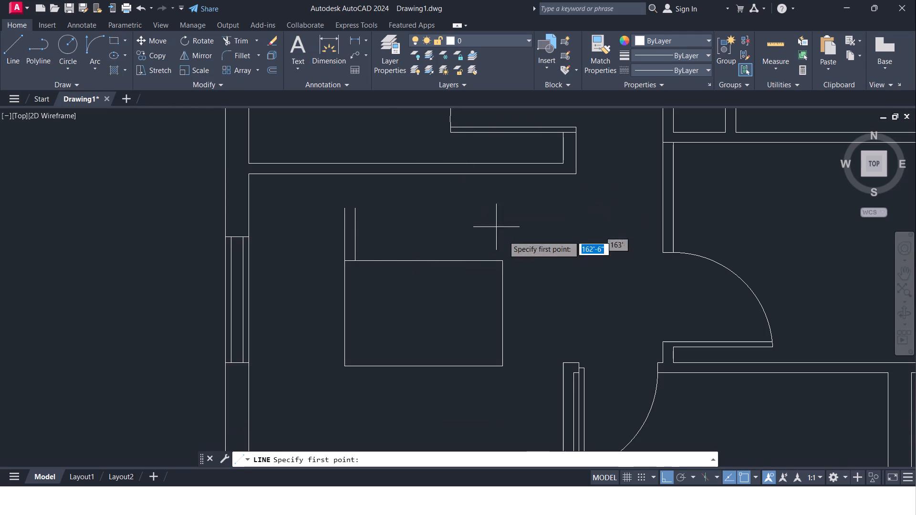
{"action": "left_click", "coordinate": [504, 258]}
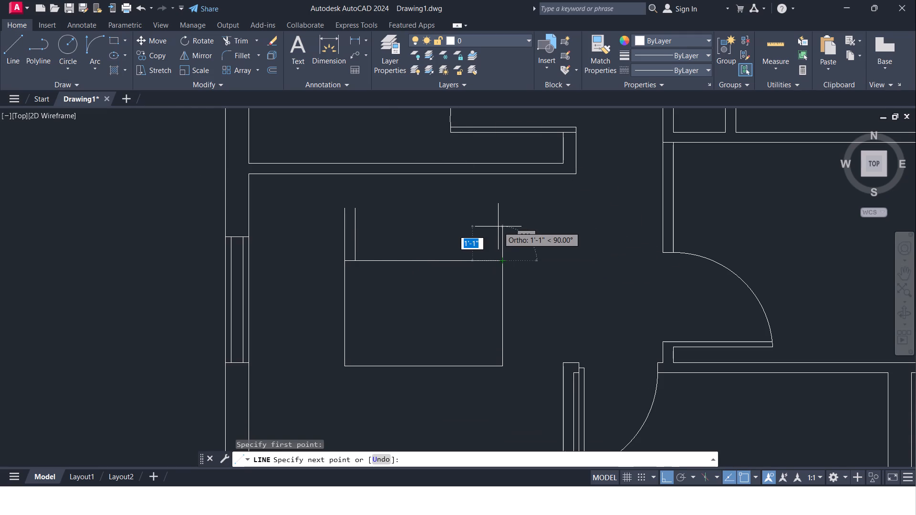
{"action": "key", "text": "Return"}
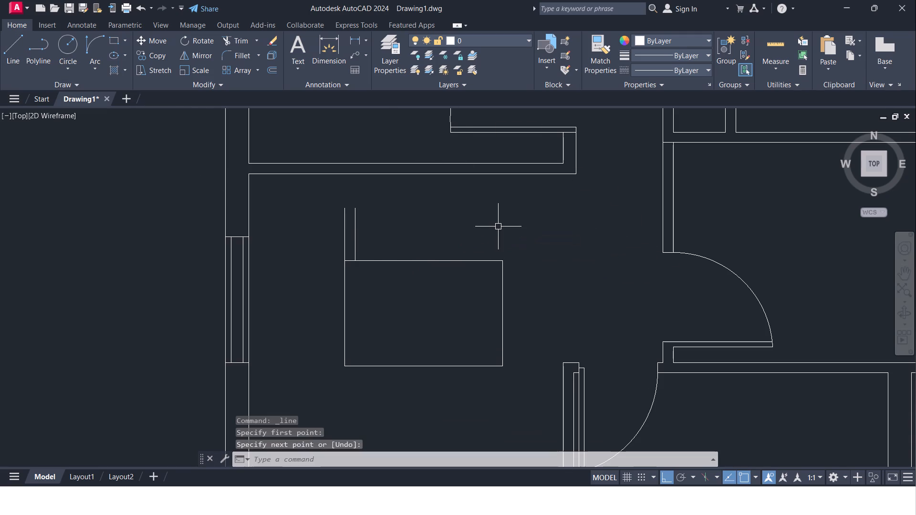
Draw a vertical line upward from the rectangle's northeast corner, shorter than the pair of lines at the northwest corner.
{"action": "left_click", "coordinate": [23, 45]}
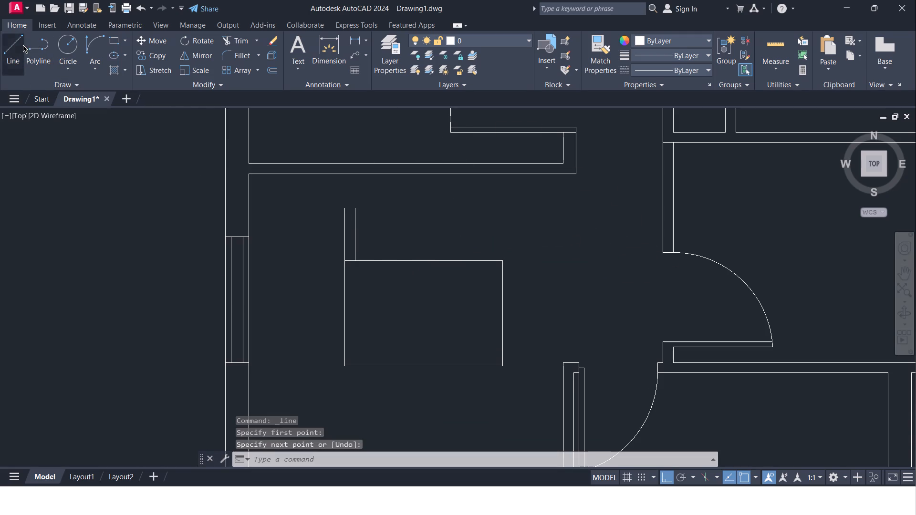
{"action": "left_click", "coordinate": [503, 260]}
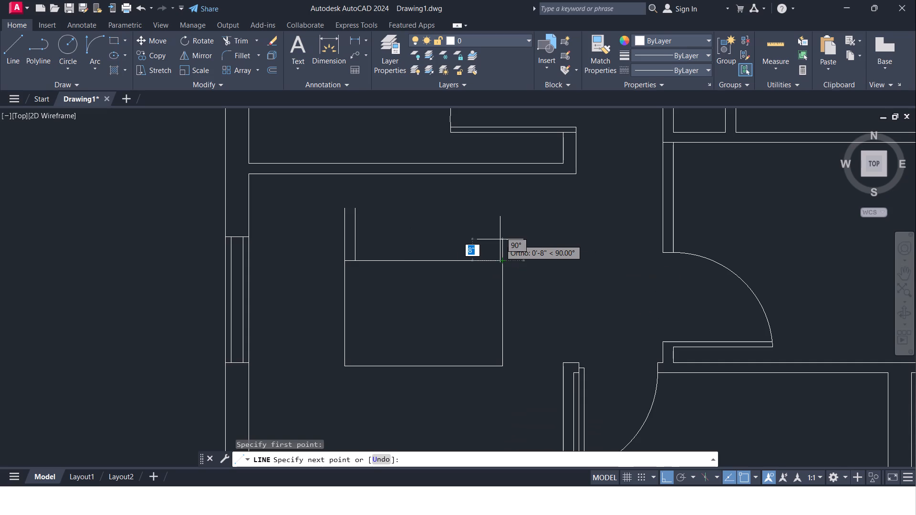
{"action": "left_click", "coordinate": [500, 231]}
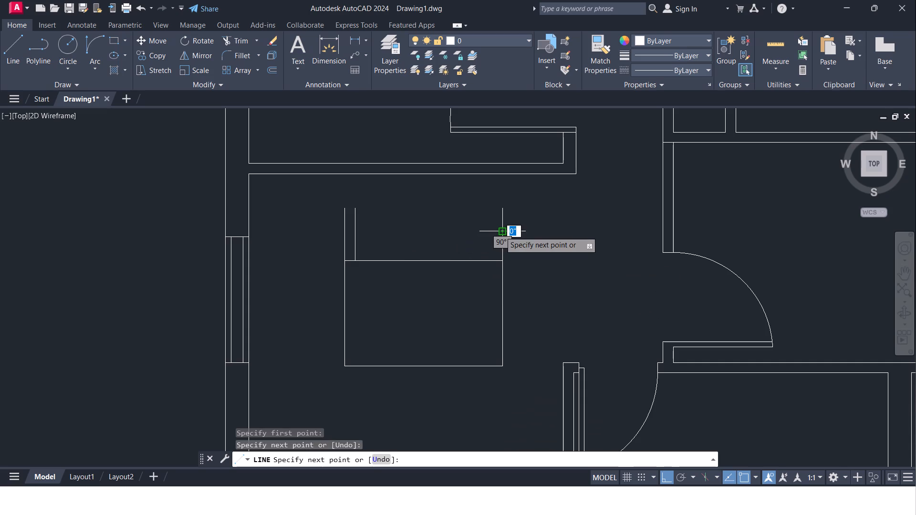
{"action": "key", "text": "Escape"}
Offset the short vertical line above the rectangle's northeast corner 4" to the west.
{"action": "key", "text": "o"}
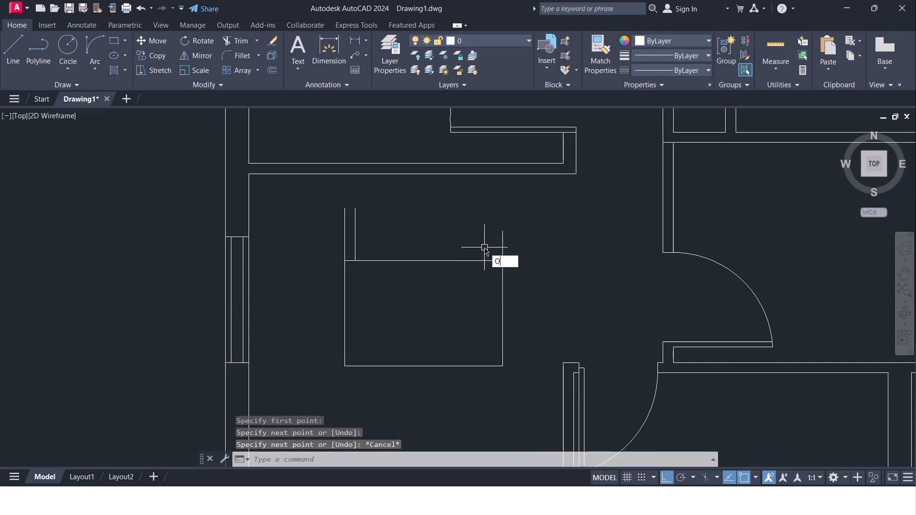
{"action": "key", "text": "Return"}
{"action": "type", "text": "4\""}
{"action": "key", "text": "Return"}
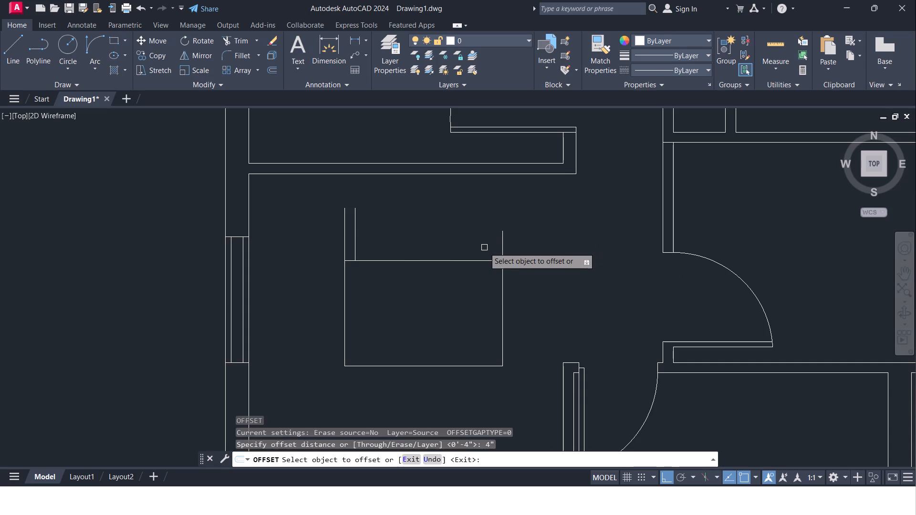
{"action": "left_click", "coordinate": [504, 242]}
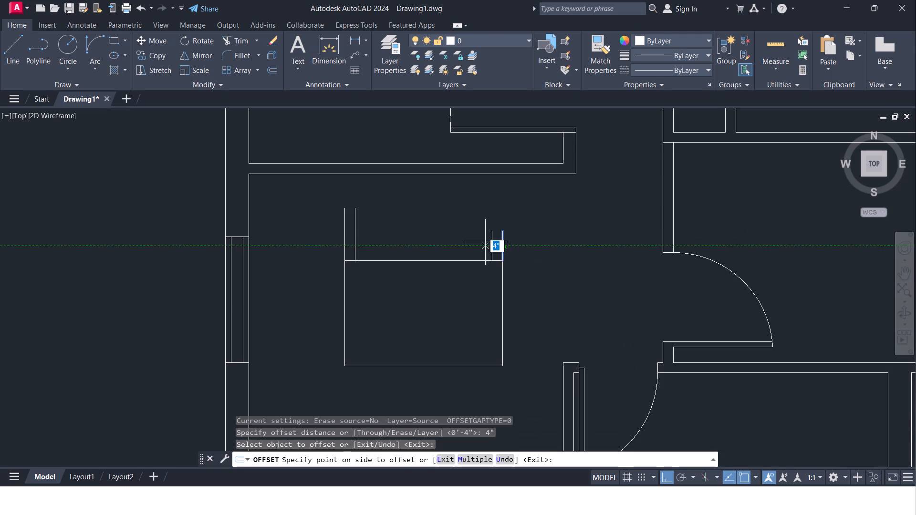
{"action": "left_click", "coordinate": [432, 242]}
{"action": "key", "text": "Escape"}
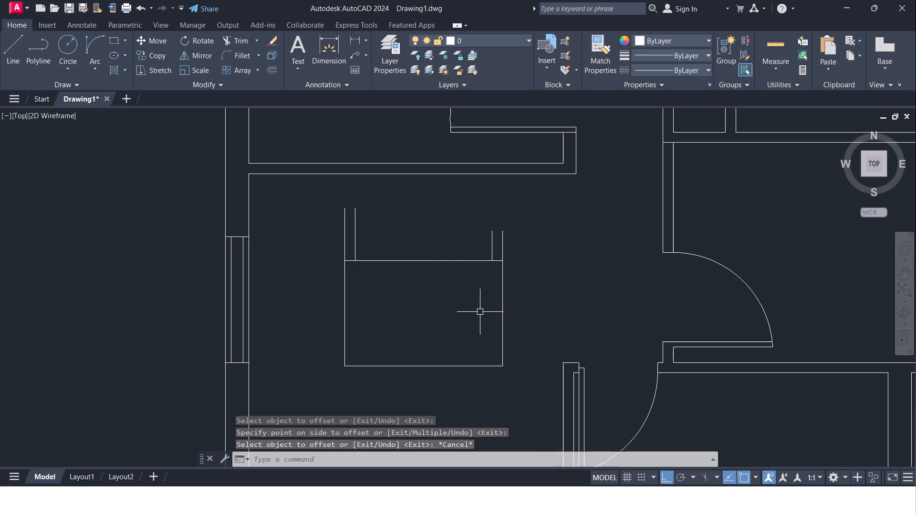
Trim away the outer short vertical line above the rectangle's northeast corner.
{"action": "type", "text": "TR"}
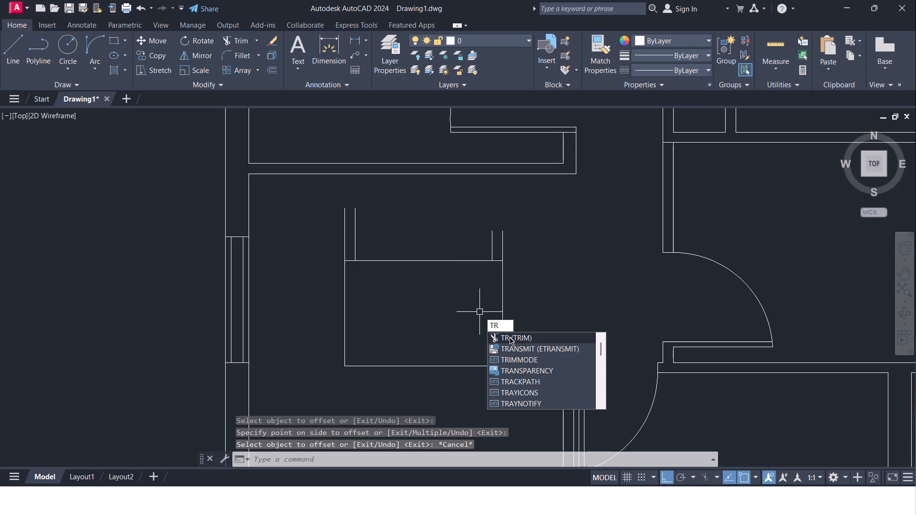
{"action": "left_click", "coordinate": [510, 337]}
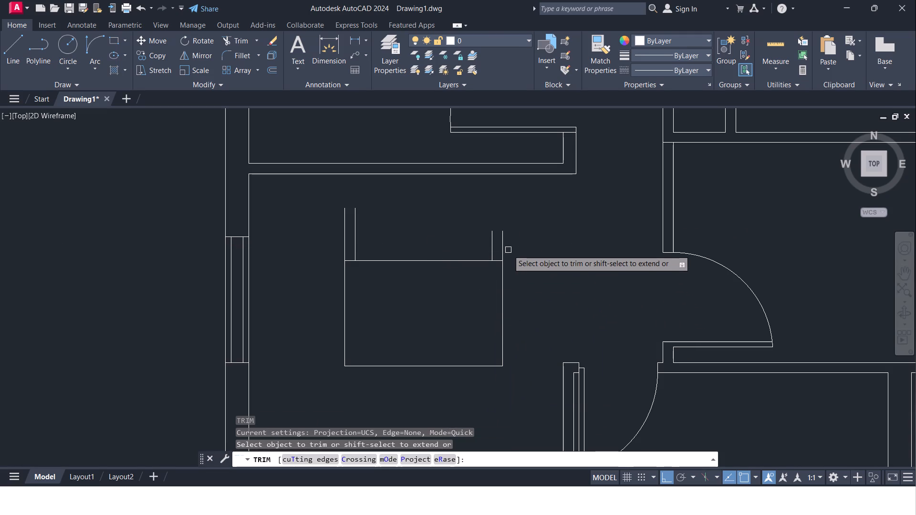
{"action": "left_click", "coordinate": [503, 250]}
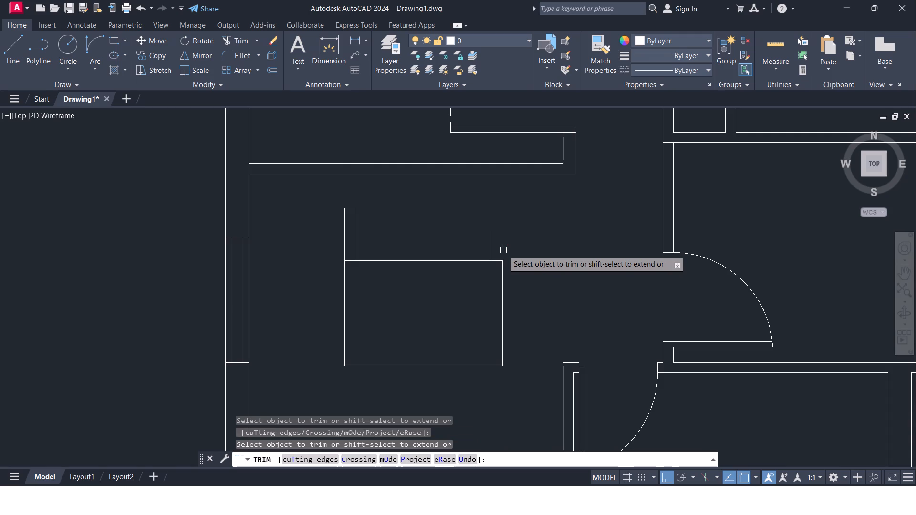
{"action": "key", "text": "Escape"}
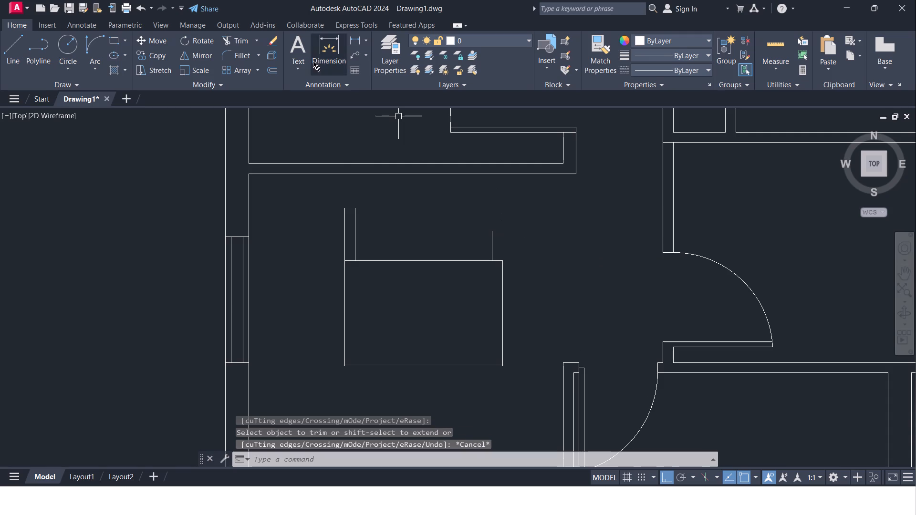
Measure the distance between the two inner vertical lines above the rectangle with a linear dimension, without placing it.
{"action": "left_click", "coordinate": [356, 38]}
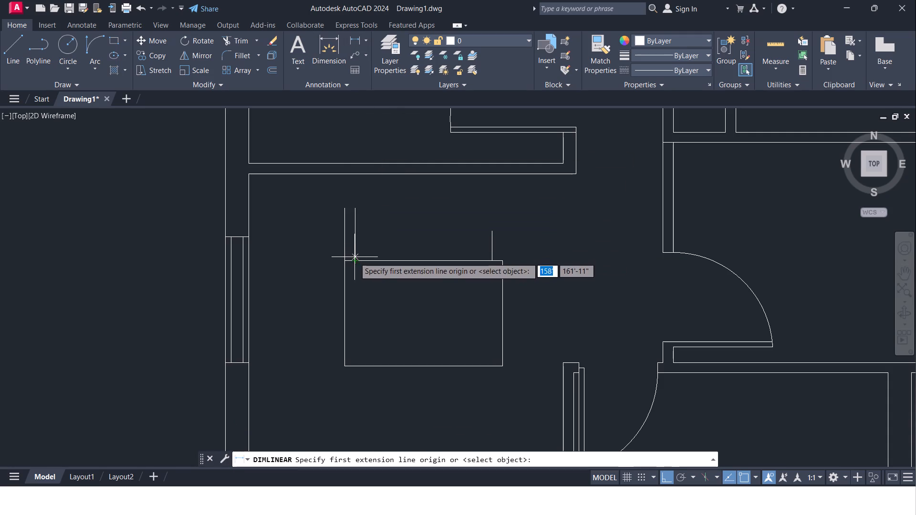
{"action": "left_click", "coordinate": [354, 260]}
{"action": "left_click", "coordinate": [494, 259]}
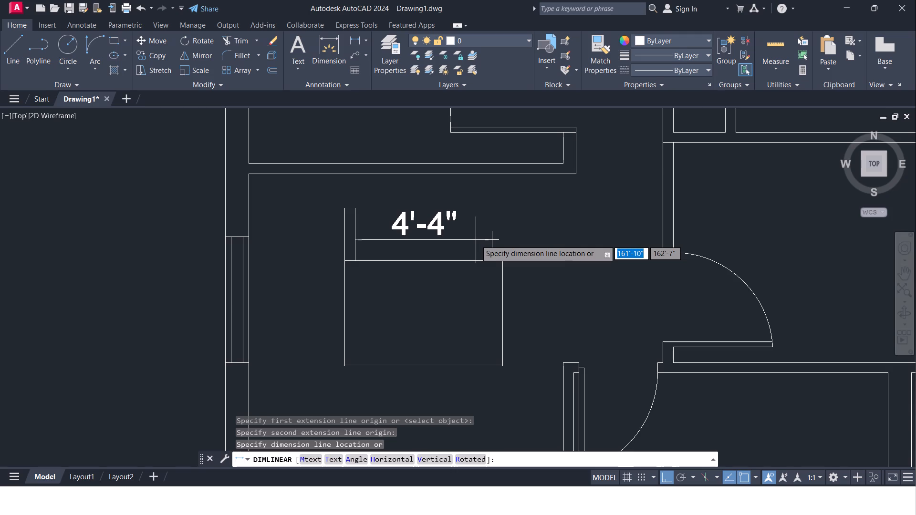
{"action": "key", "text": "Escape"}
Offset the inner vertical line near the rectangle's northwest corner 2'2" to the east.
{"action": "key", "text": "o"}
{"action": "key", "text": "Return"}
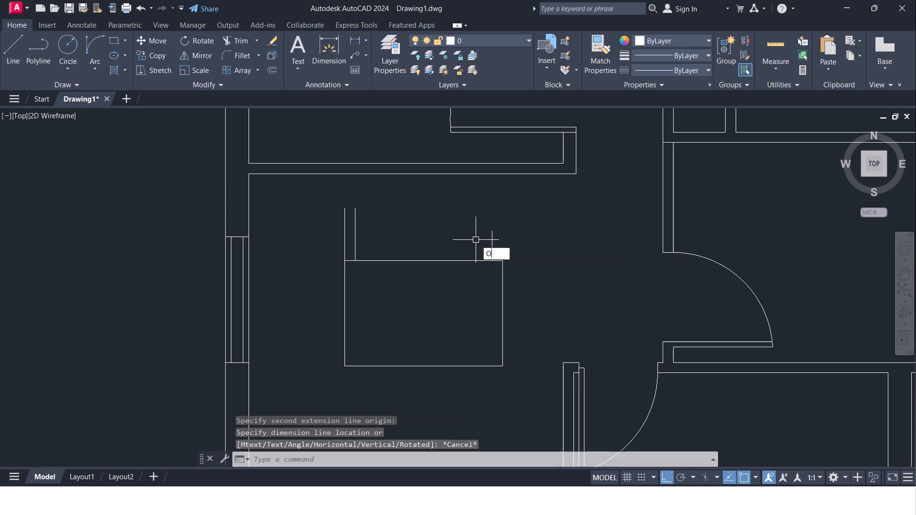
{"action": "type", "text": "2'2\""}
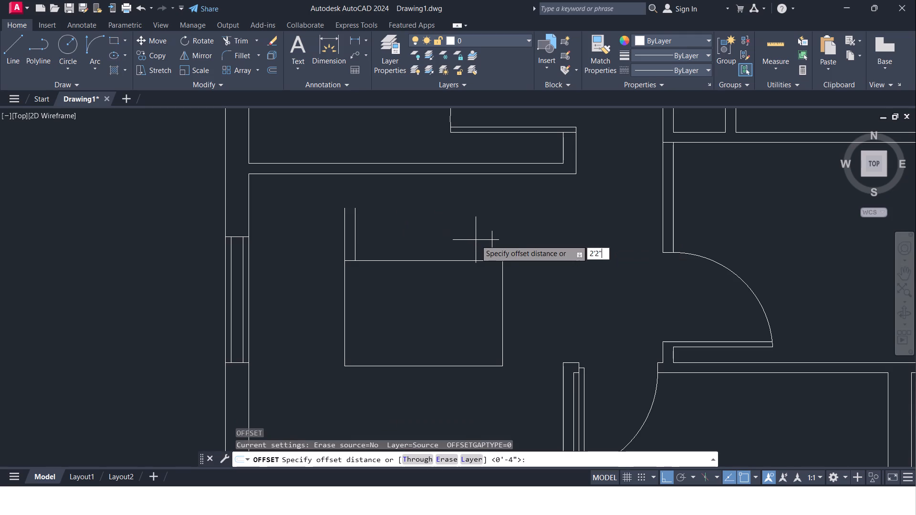
{"action": "key", "text": "Return"}
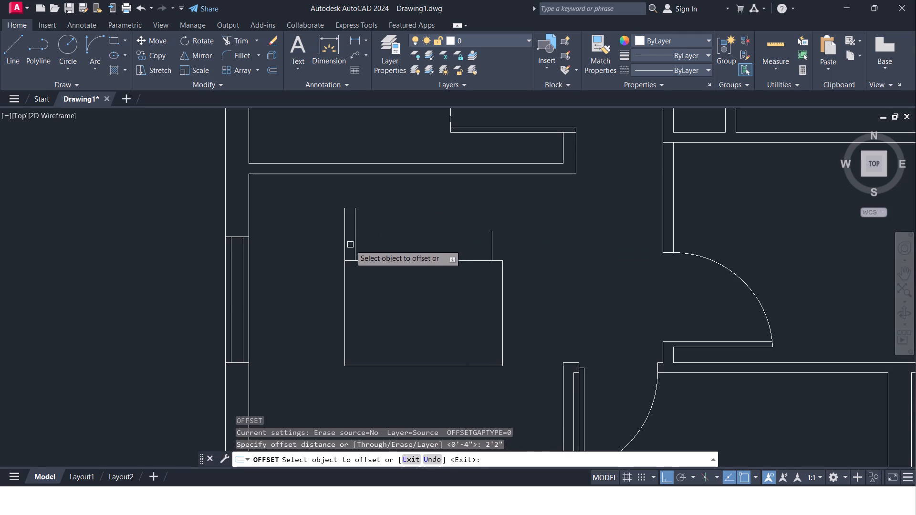
{"action": "left_click", "coordinate": [355, 248]}
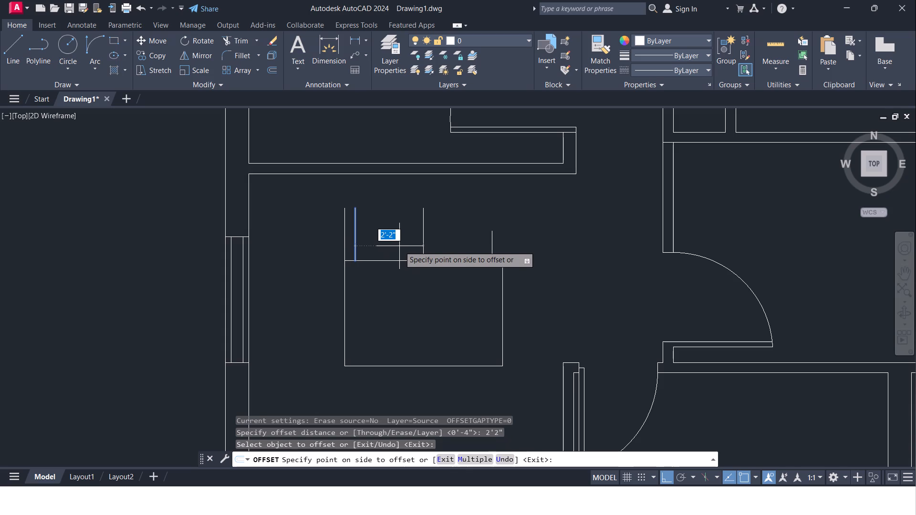
{"action": "left_click", "coordinate": [399, 246]}
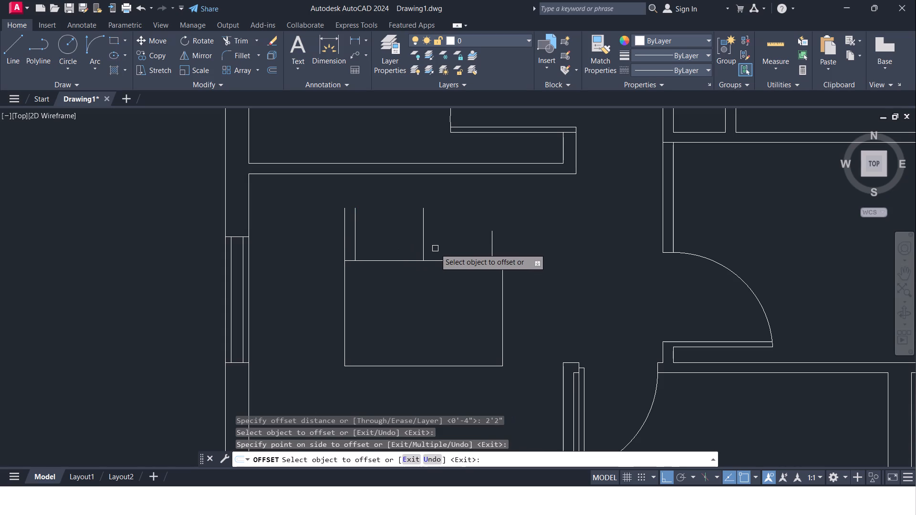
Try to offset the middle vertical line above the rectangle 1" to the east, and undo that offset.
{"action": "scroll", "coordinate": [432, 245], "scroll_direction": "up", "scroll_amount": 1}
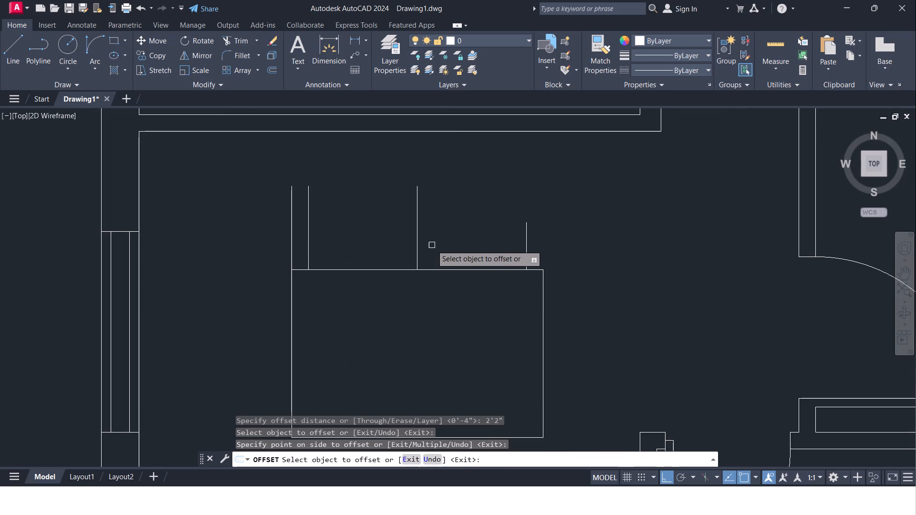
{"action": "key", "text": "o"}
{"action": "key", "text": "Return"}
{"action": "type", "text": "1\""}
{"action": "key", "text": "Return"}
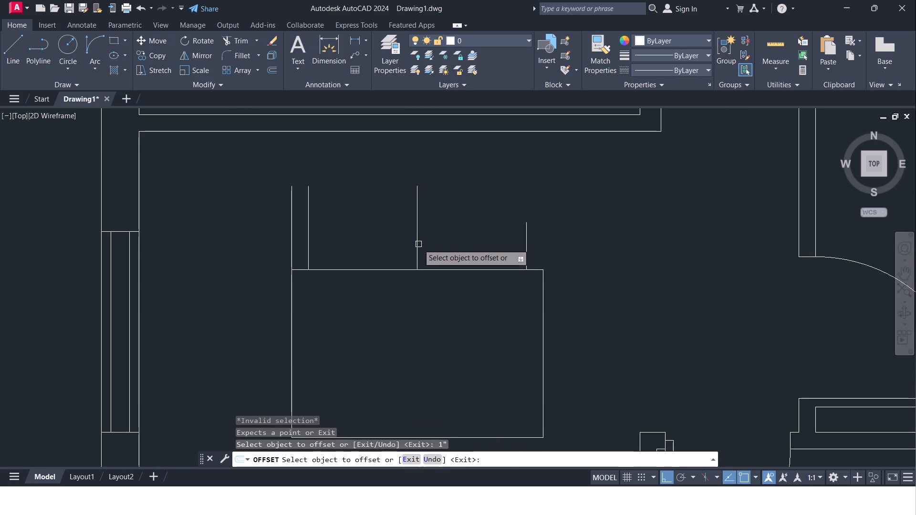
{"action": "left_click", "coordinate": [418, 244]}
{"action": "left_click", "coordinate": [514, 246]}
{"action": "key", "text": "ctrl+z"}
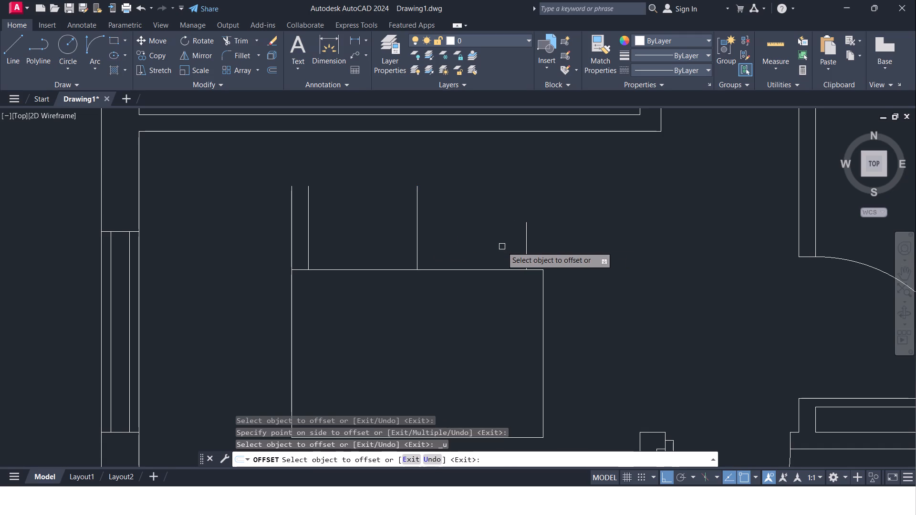
Offset the middle vertical line above the rectangle 1" to the east and 1" to the west.
{"action": "key", "text": "o"}
{"action": "key", "text": "Return"}
{"action": "type", "text": "1\""}
{"action": "key", "text": "Return"}
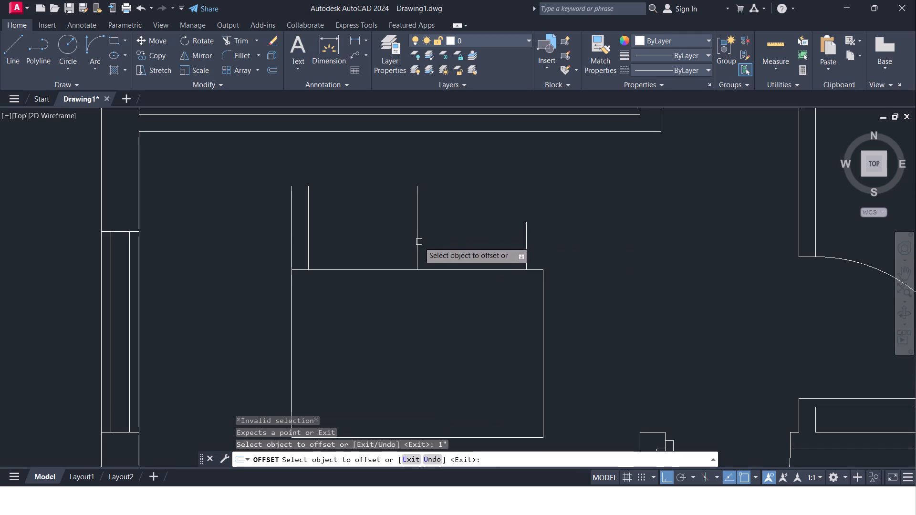
{"action": "left_click", "coordinate": [418, 245]}
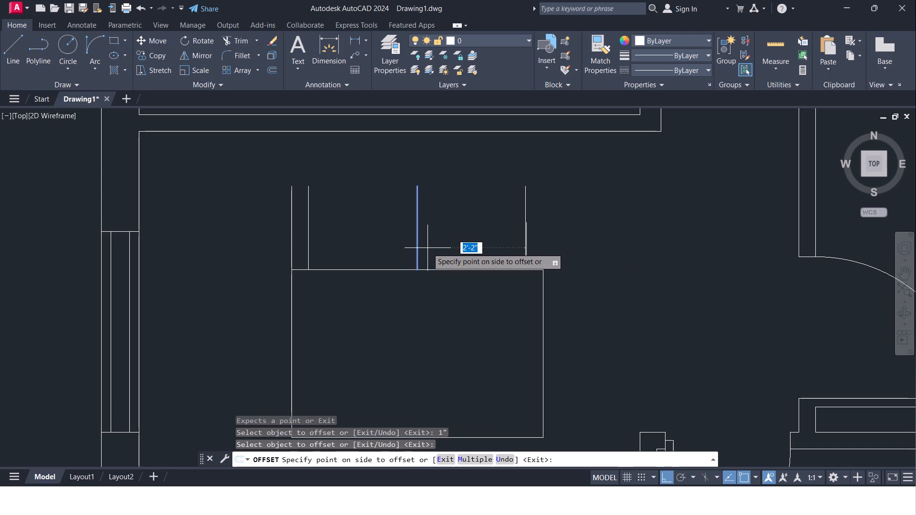
{"action": "type", "text": "1\""}
{"action": "key", "text": "Return"}
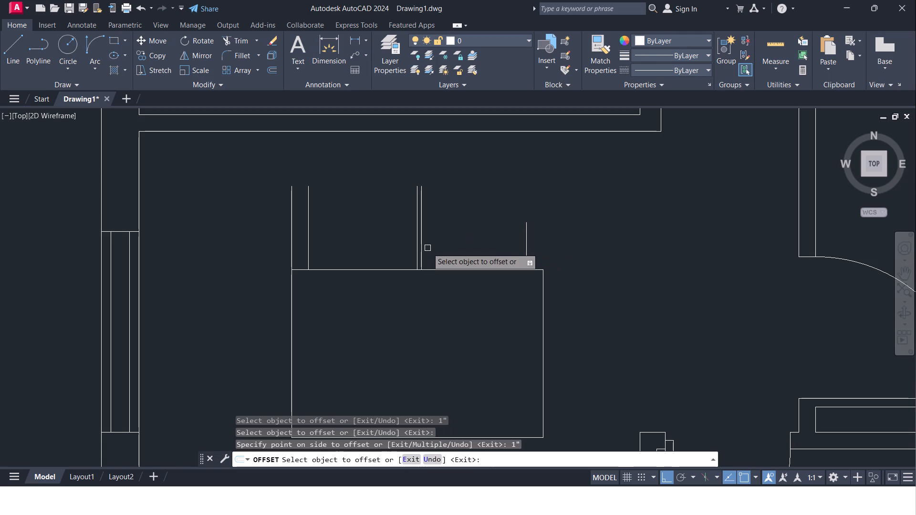
{"action": "left_click", "coordinate": [415, 248]}
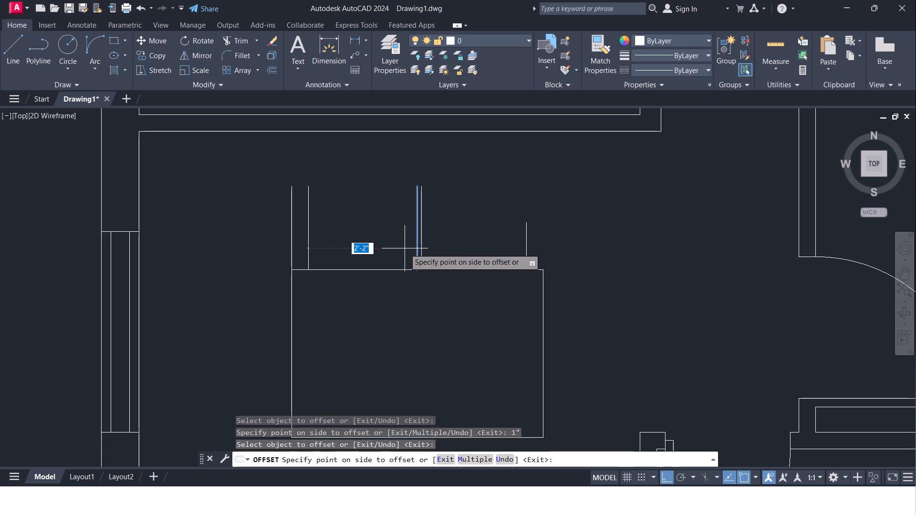
{"action": "type", "text": "1\""}
{"action": "key", "text": "Return"}
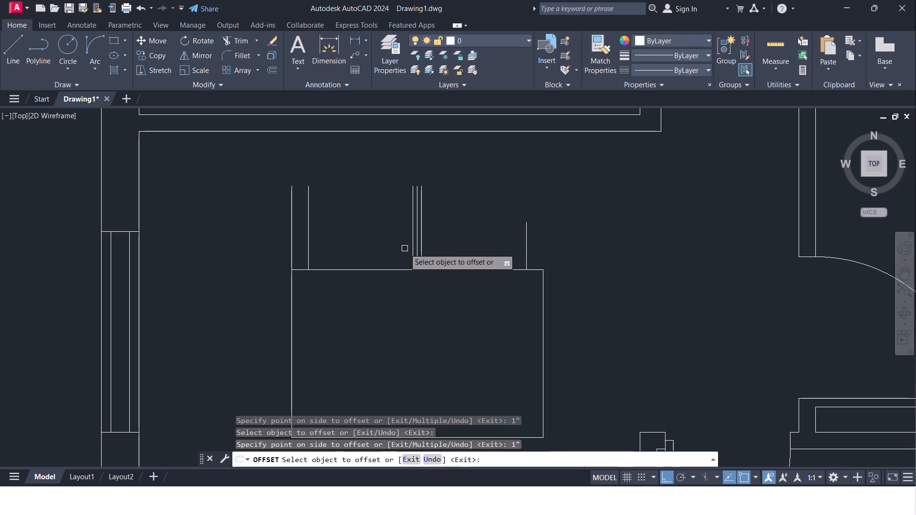
{"action": "left_click", "coordinate": [404, 248]}
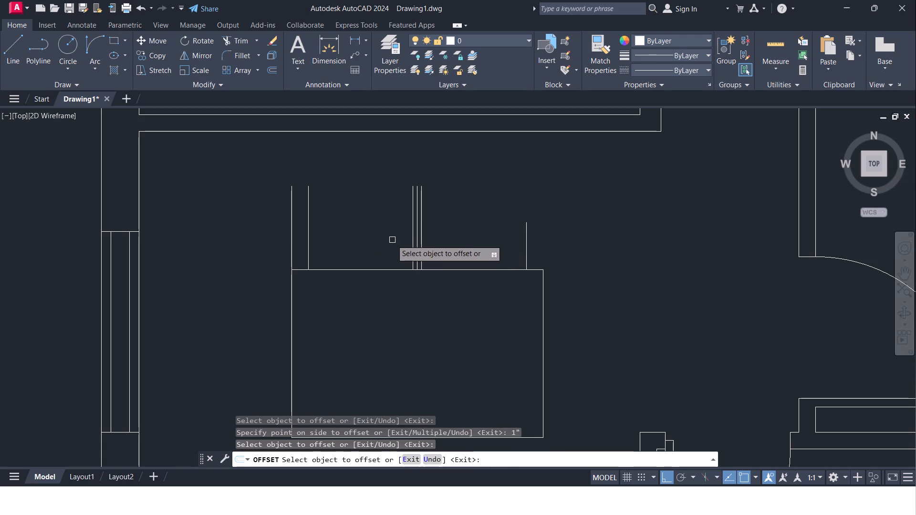
{"action": "key", "text": "Escape"}
{"action": "middle_click_drag", "start_coordinate": [382, 237], "coordinate": [378, 243]}
{"action": "key", "text": "Escape"}
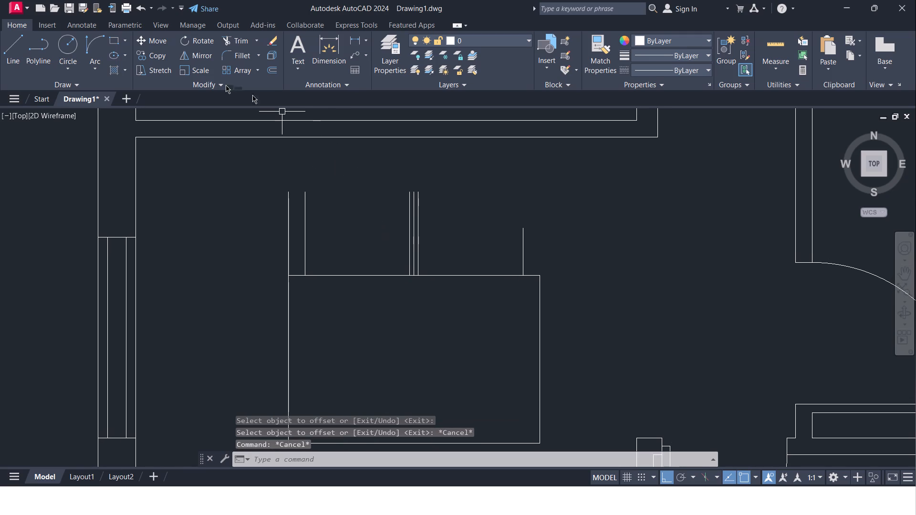
Draw a horizontal line joining the upper ends of the inner northwest vertical line and the westernmost of the three middle lines.
{"action": "left_click", "coordinate": [8, 49]}
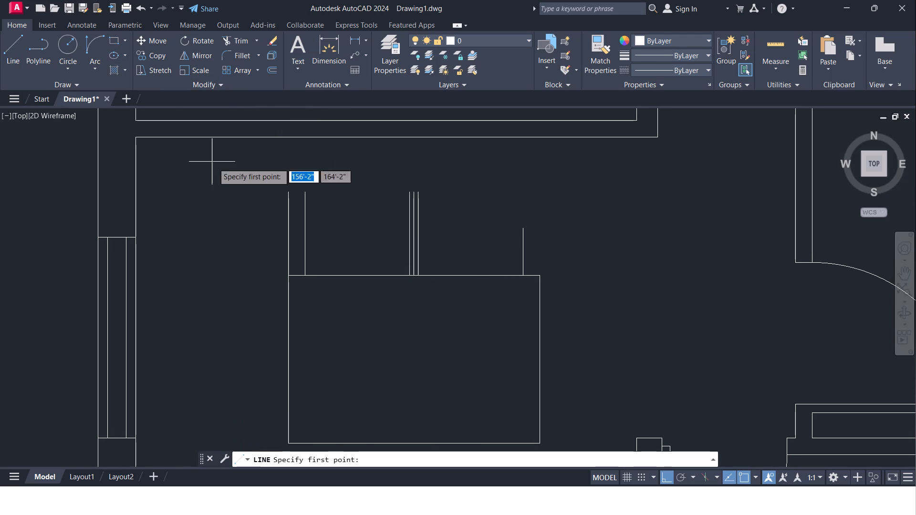
{"action": "left_click", "coordinate": [306, 195]}
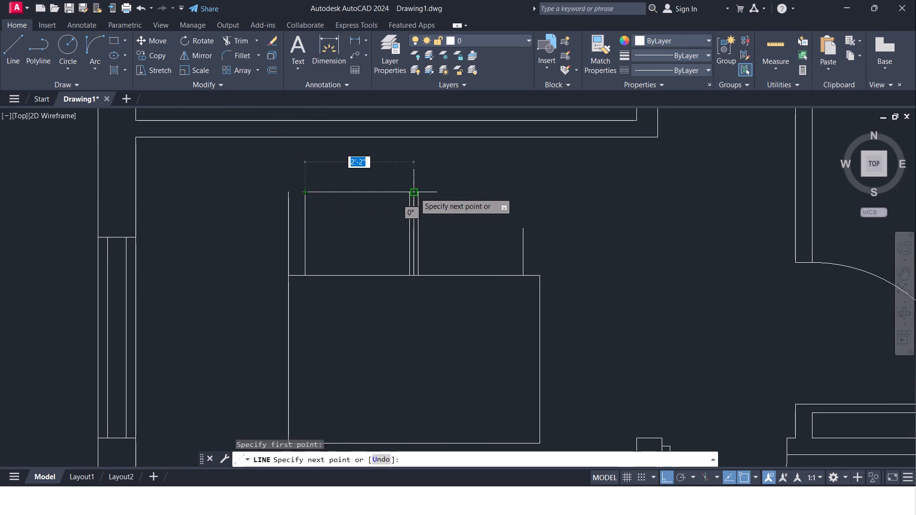
{"action": "left_click", "coordinate": [408, 194]}
{"action": "key", "text": "Escape"}
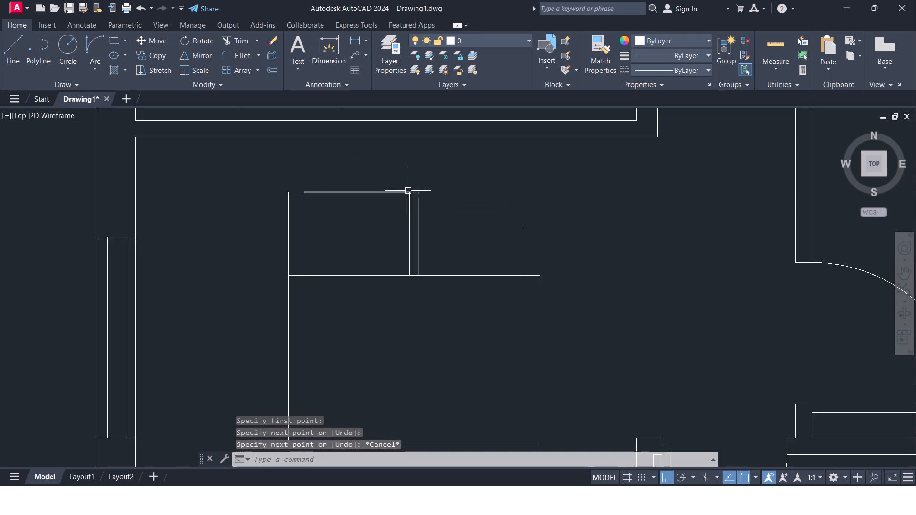
Draw a horizontal line eastward from the upper end of the easternmost middle line, running past the short vertical line.
{"action": "left_click", "coordinate": [15, 43]}
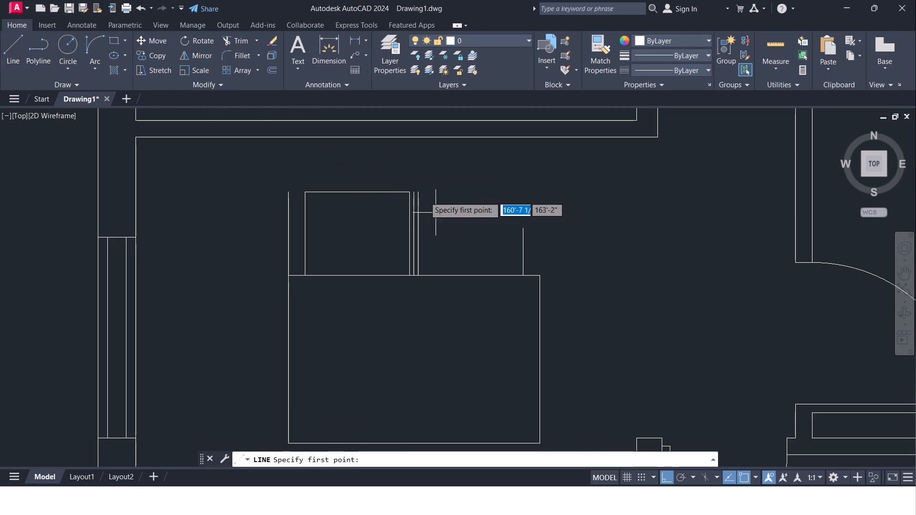
{"action": "left_click", "coordinate": [421, 193]}
{"action": "left_click", "coordinate": [591, 197]}
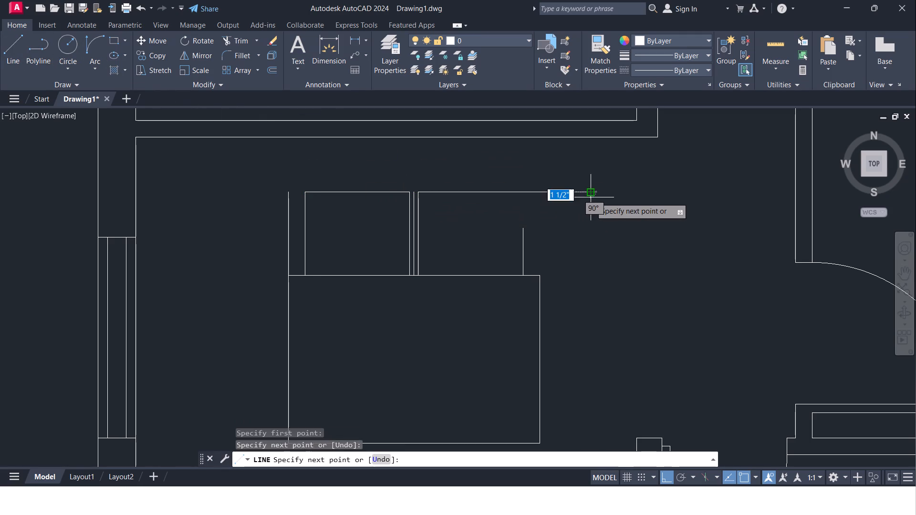
{"action": "key", "text": "Escape"}
Extend the short vertical line near the rectangle's northeast corner up to the horizontal line above it.
{"action": "type", "text": "EX"}
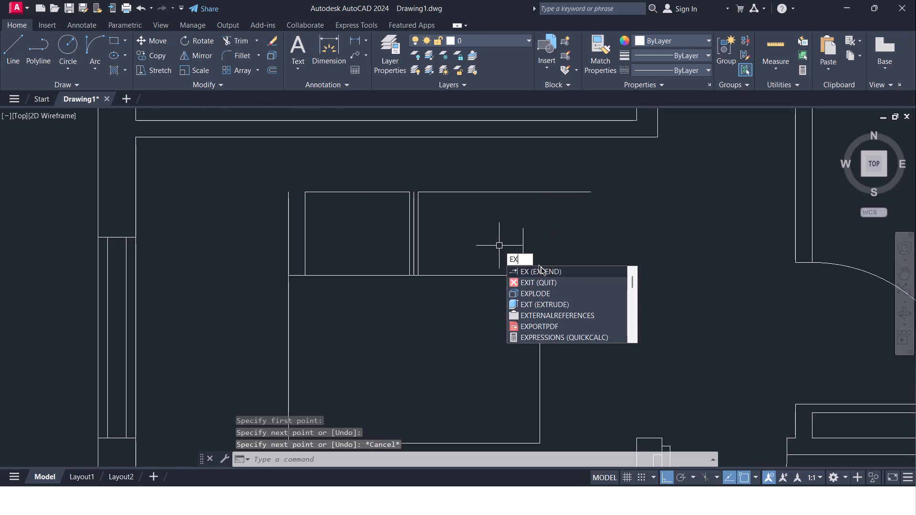
{"action": "left_click", "coordinate": [544, 272]}
{"action": "left_click", "coordinate": [525, 250]}
{"action": "key", "text": "Escape"}
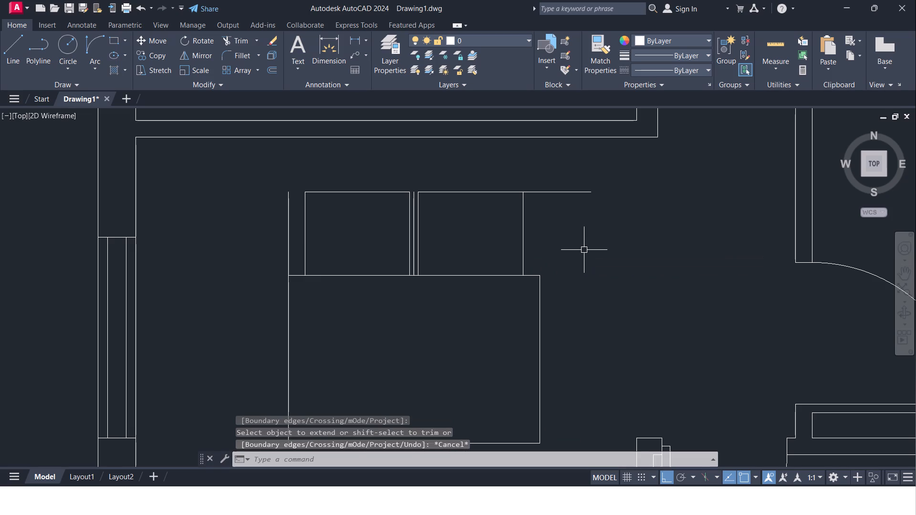
Trim away the horizontal line's eastern overhang, the center line between the two boxes, and the outermost western vertical line.
{"action": "type", "text": "TR"}
{"action": "left_click", "coordinate": [603, 273]}
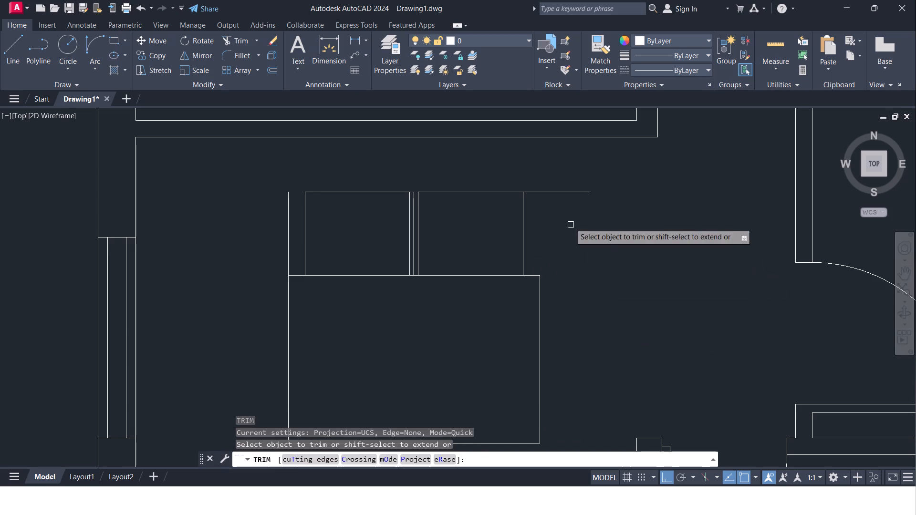
{"action": "left_click", "coordinate": [558, 194]}
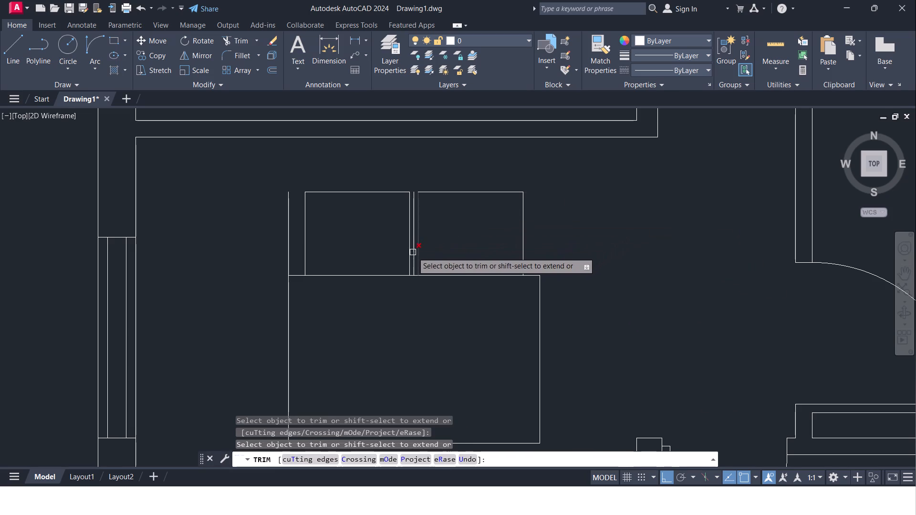
{"action": "left_click", "coordinate": [413, 252]}
{"action": "left_click", "coordinate": [288, 227]}
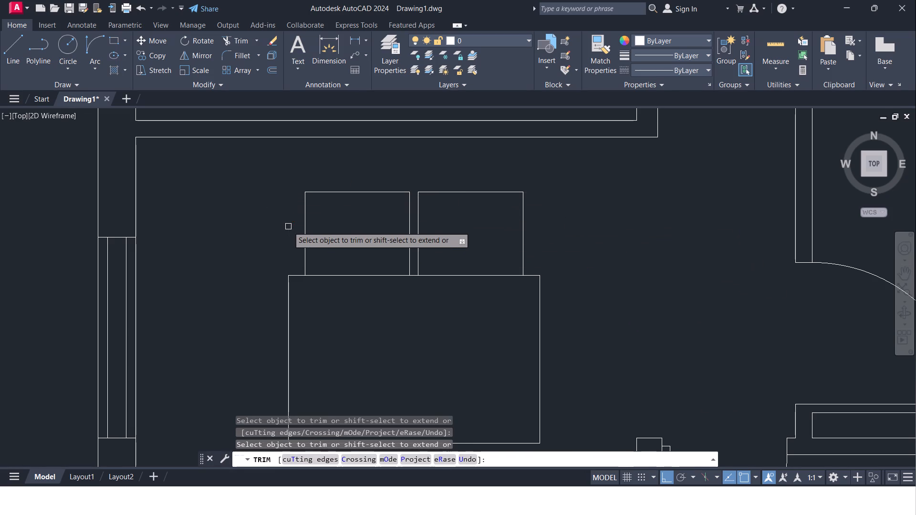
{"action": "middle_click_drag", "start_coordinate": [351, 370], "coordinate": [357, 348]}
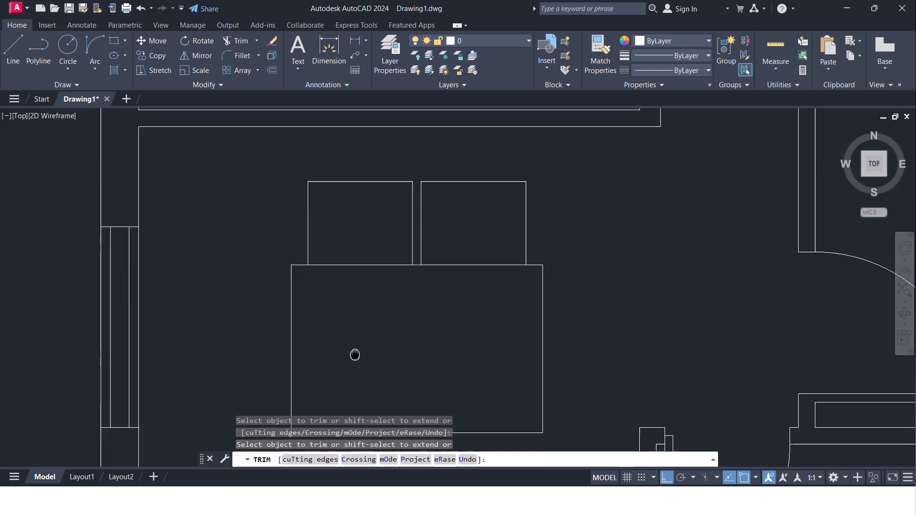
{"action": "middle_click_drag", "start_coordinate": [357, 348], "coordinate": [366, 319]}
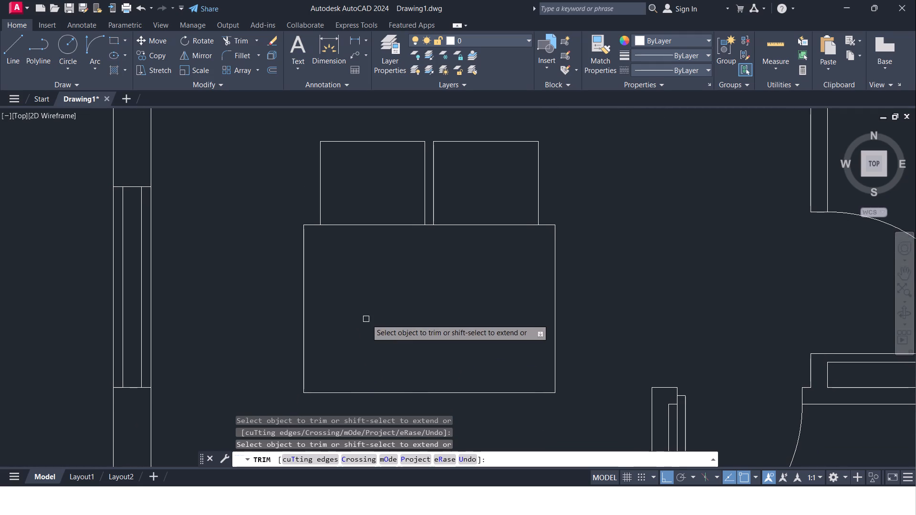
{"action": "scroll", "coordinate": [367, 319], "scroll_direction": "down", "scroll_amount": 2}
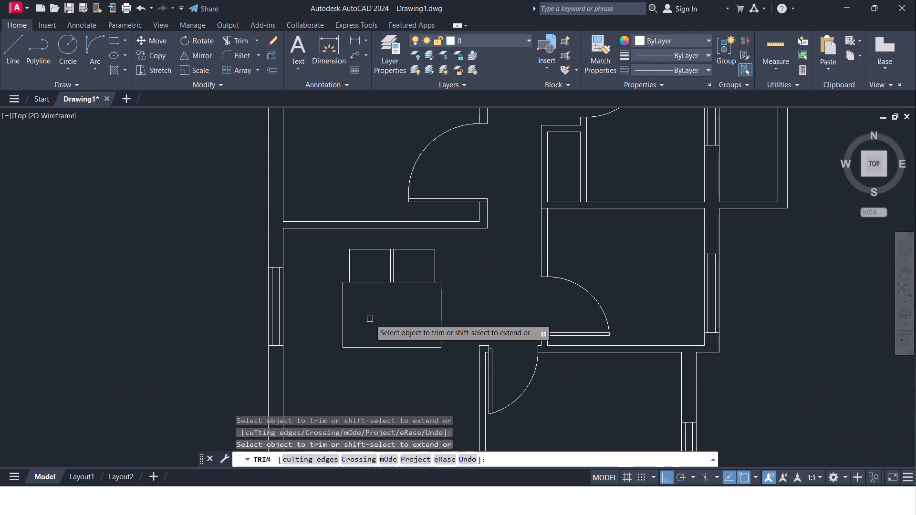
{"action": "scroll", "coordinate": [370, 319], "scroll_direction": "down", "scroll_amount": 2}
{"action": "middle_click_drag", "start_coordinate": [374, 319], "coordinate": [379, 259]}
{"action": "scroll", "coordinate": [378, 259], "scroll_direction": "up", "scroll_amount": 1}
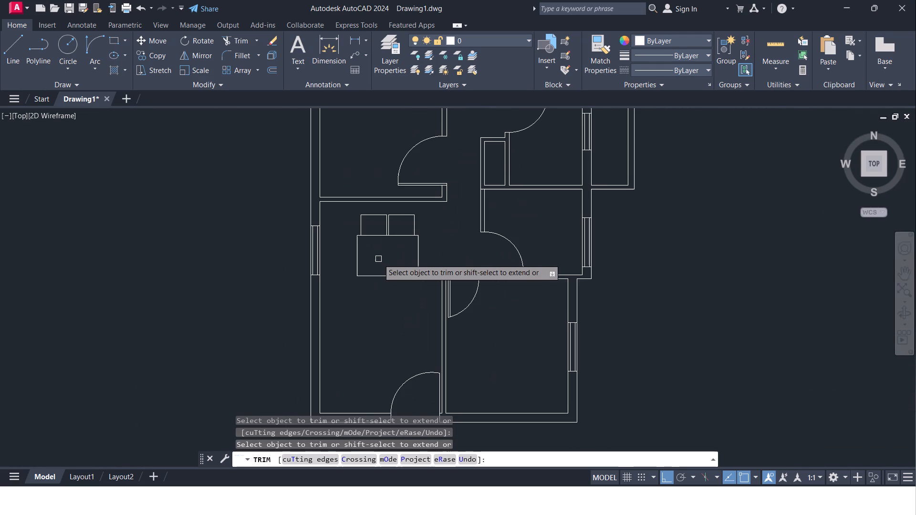
Mirror the two boxes across the rectangle's north edge, keeping the originals.
{"action": "middle_click_drag", "start_coordinate": [378, 259], "coordinate": [377, 266]}
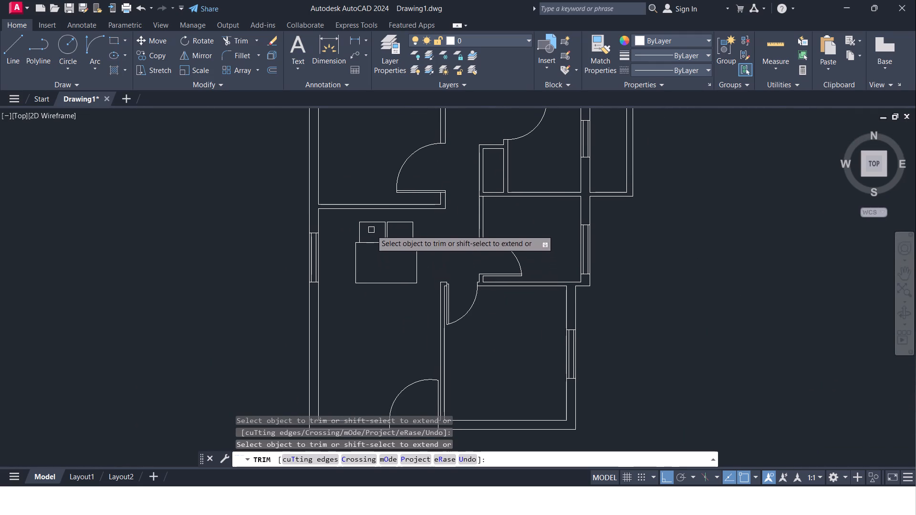
{"action": "key", "text": "Escape"}
{"action": "left_click", "coordinate": [356, 219]}
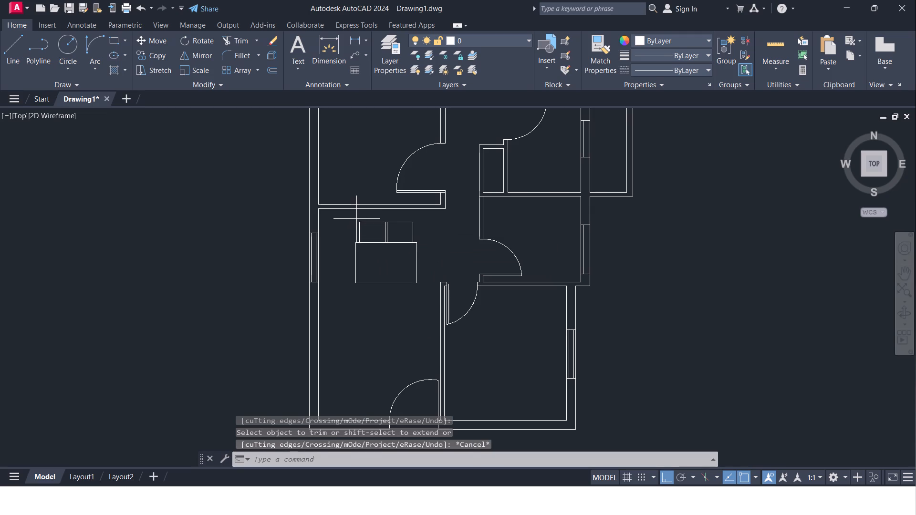
{"action": "left_click", "coordinate": [415, 253]}
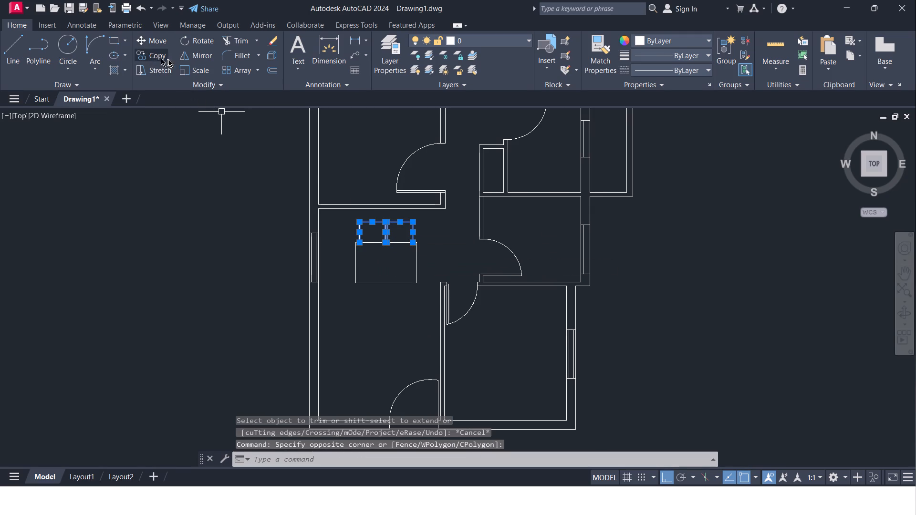
{"action": "left_click", "coordinate": [188, 57]}
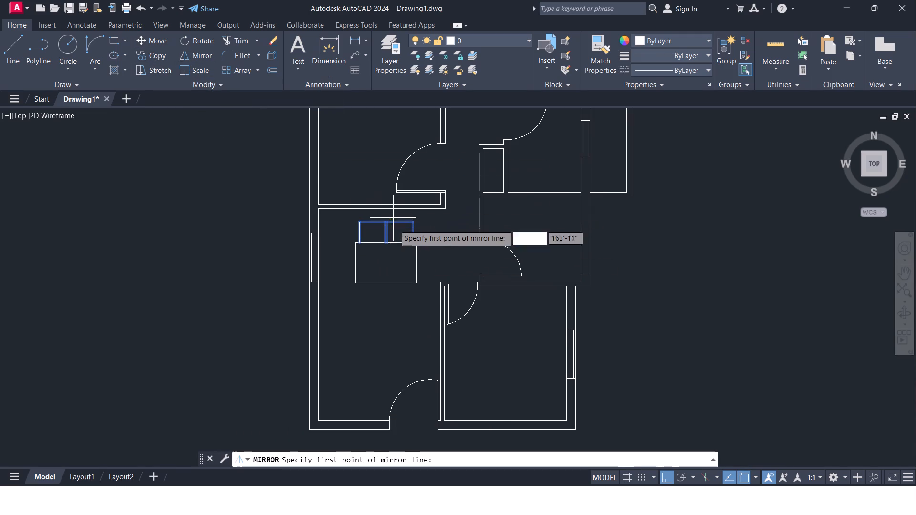
{"action": "left_click", "coordinate": [382, 244]}
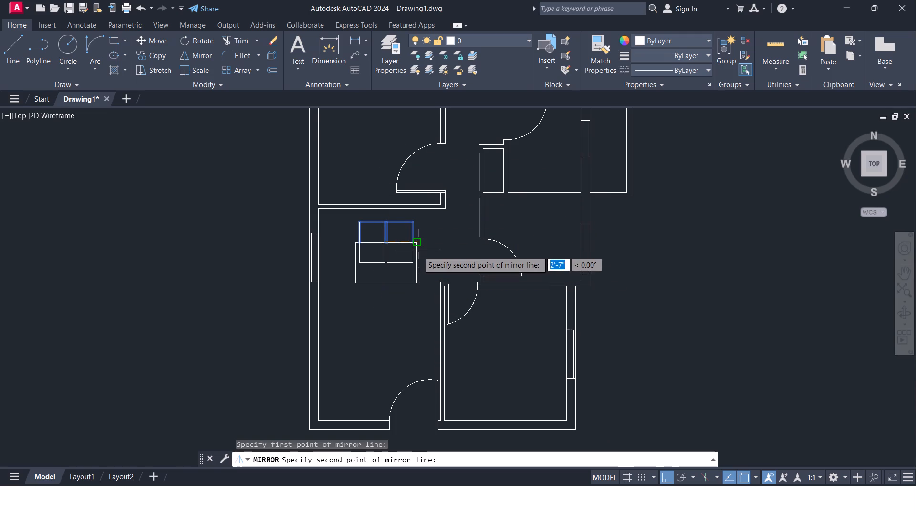
{"action": "left_click", "coordinate": [418, 251]}
{"action": "left_click_drag", "start_coordinate": [437, 289], "coordinate": [418, 251]}
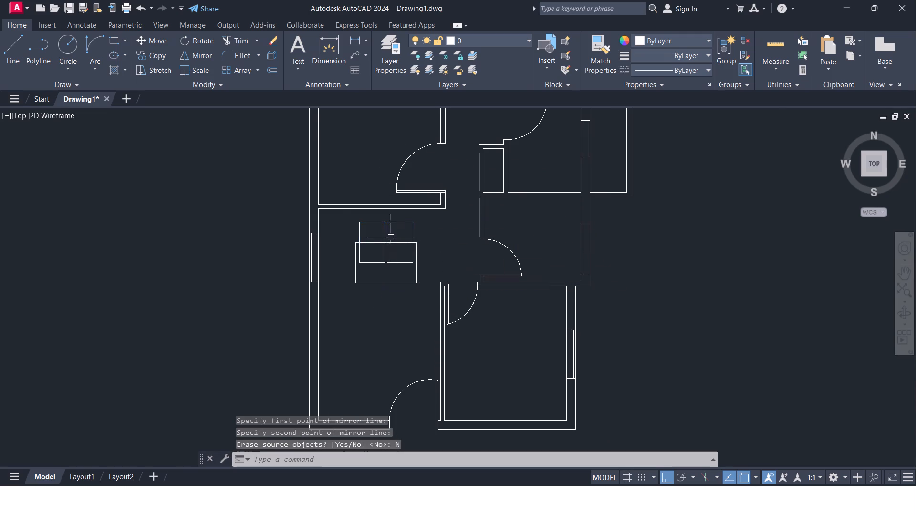
Move the two mirrored boxes straight south so their northern ends meet the rectangle's south edge.
{"action": "scroll", "coordinate": [385, 249], "scroll_direction": "up", "scroll_amount": 1}
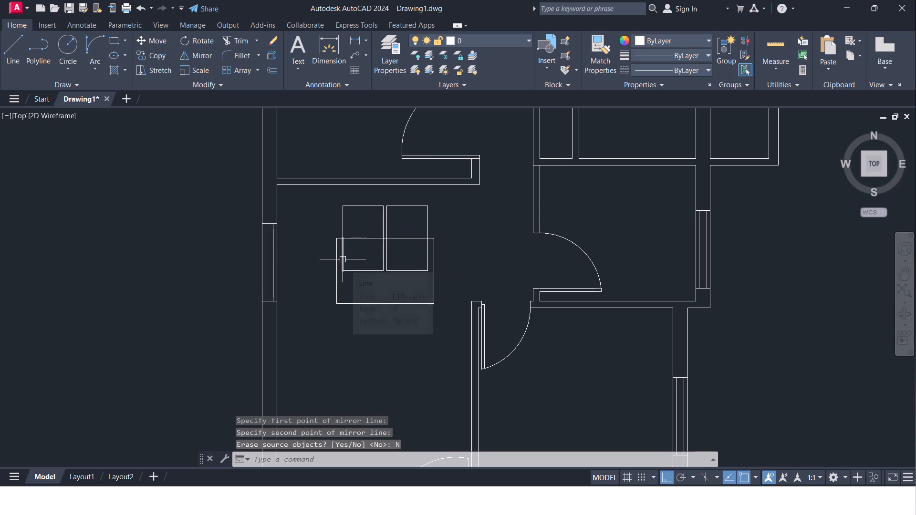
{"action": "left_click", "coordinate": [329, 232]}
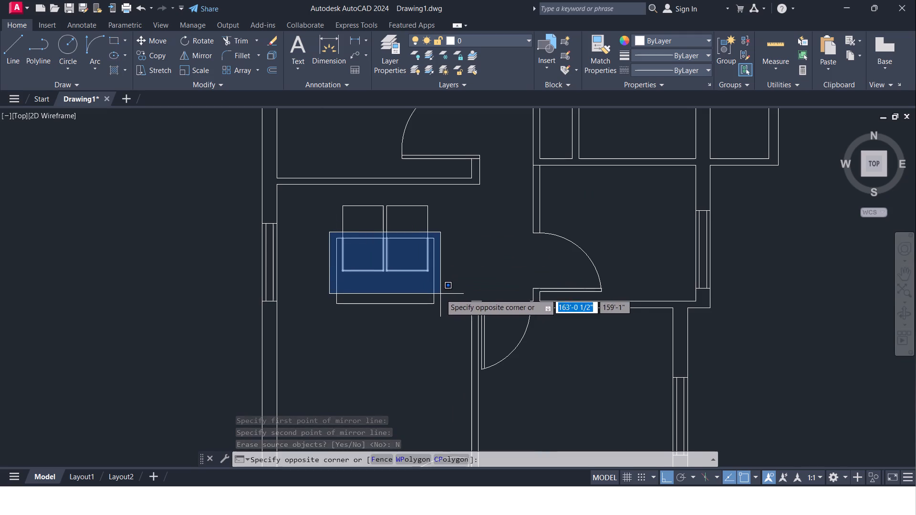
{"action": "left_click", "coordinate": [440, 294]}
{"action": "left_click", "coordinate": [162, 42]}
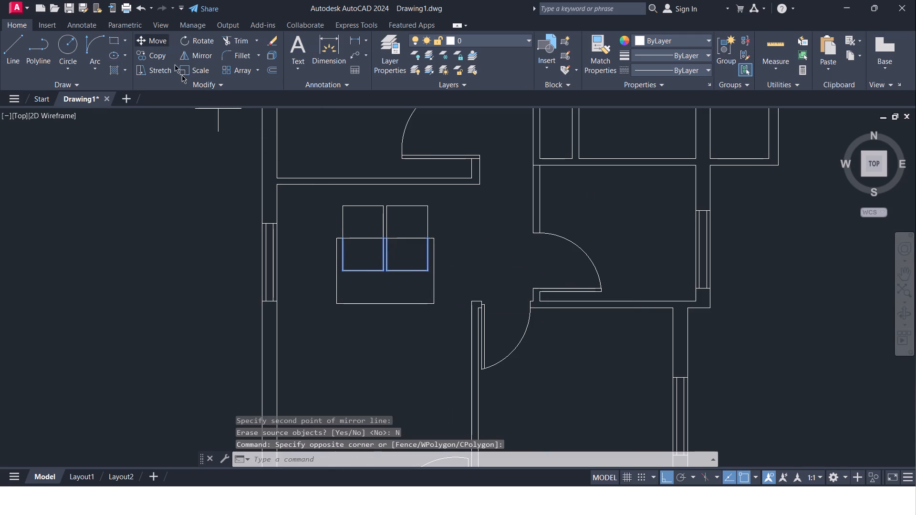
{"action": "scroll", "coordinate": [385, 244], "scroll_direction": "up", "scroll_amount": 1}
{"action": "left_click", "coordinate": [381, 237]}
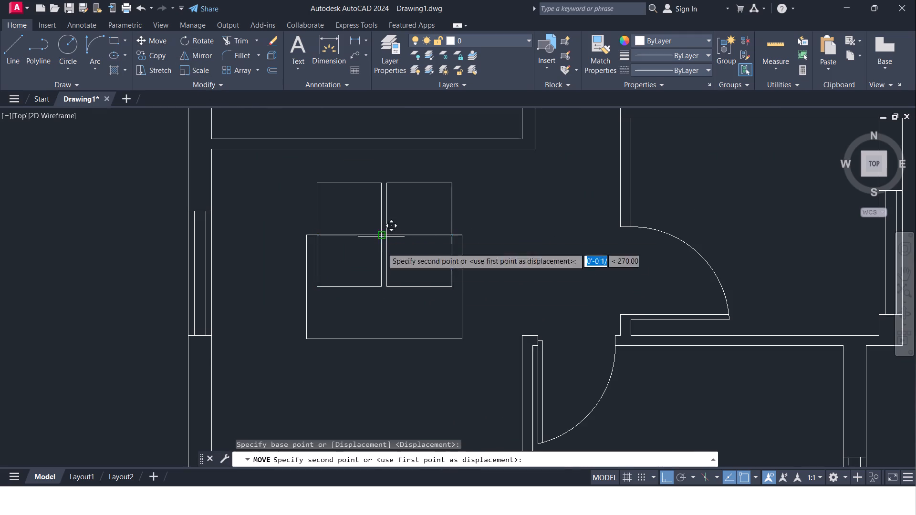
{"action": "middle_click", "coordinate": [389, 319]}
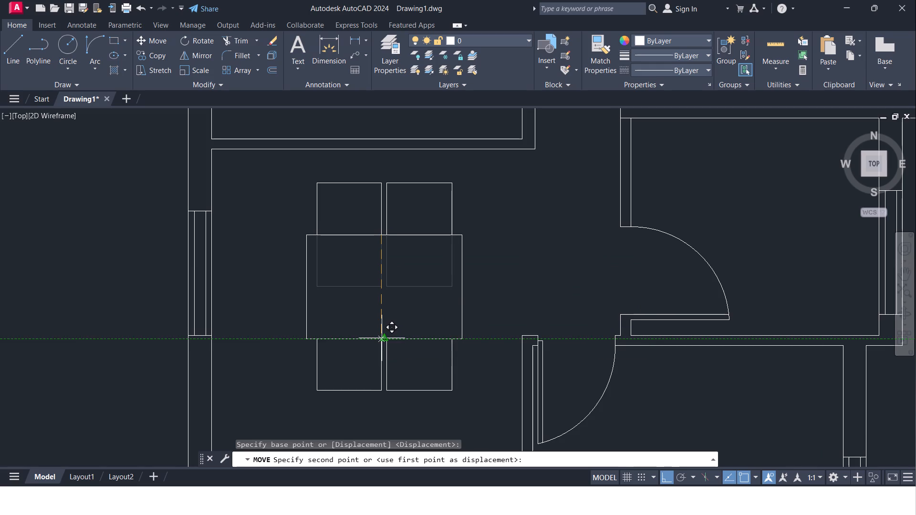
{"action": "left_click", "coordinate": [382, 338]}
{"action": "middle_click", "coordinate": [384, 318]}
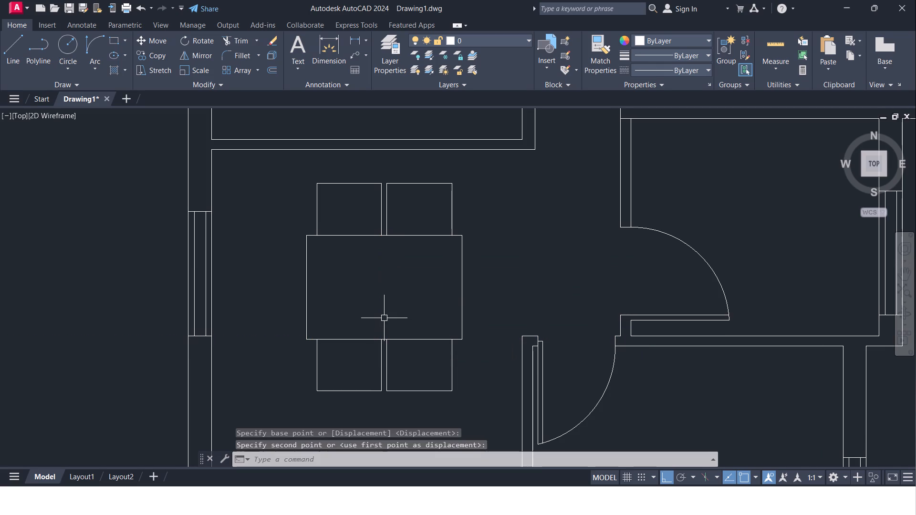
{"action": "key", "text": "Escape"}
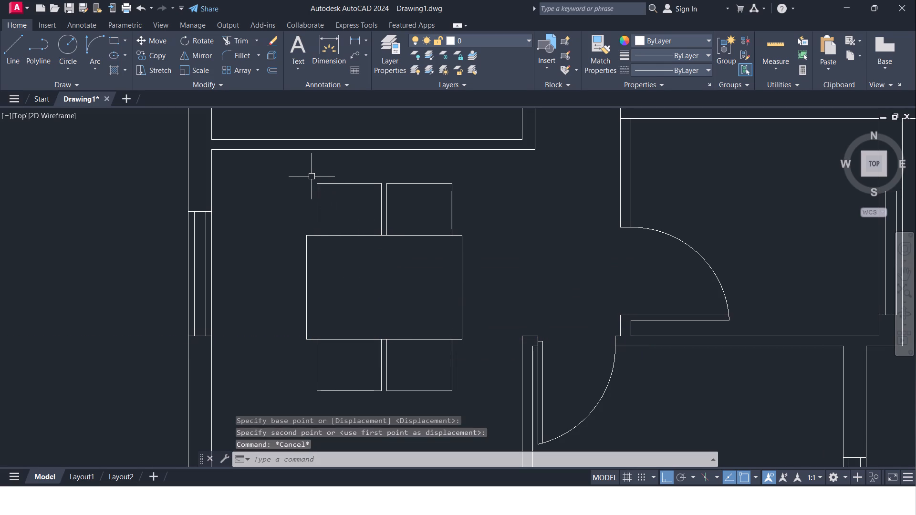
Copy the northwest box's three lines to the midpoint of the rectangle's west edge.
{"action": "left_click", "coordinate": [310, 175]}
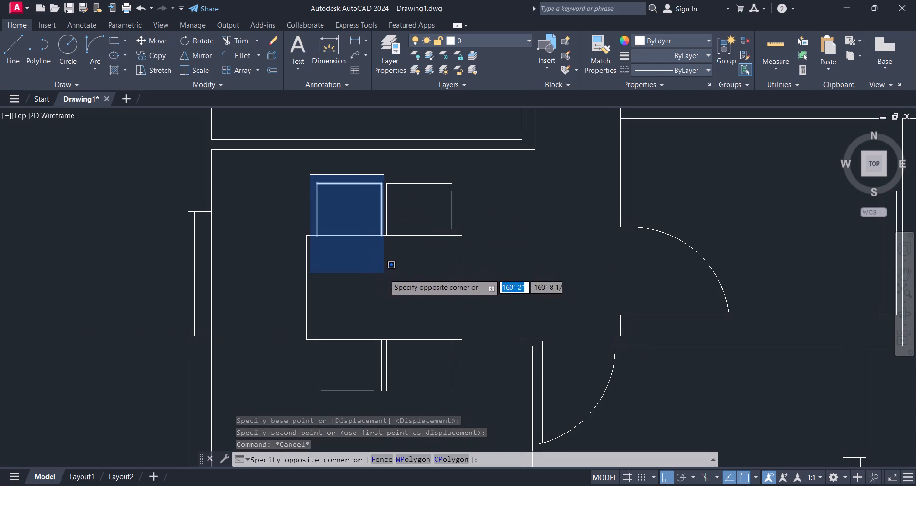
{"action": "left_click", "coordinate": [385, 275]}
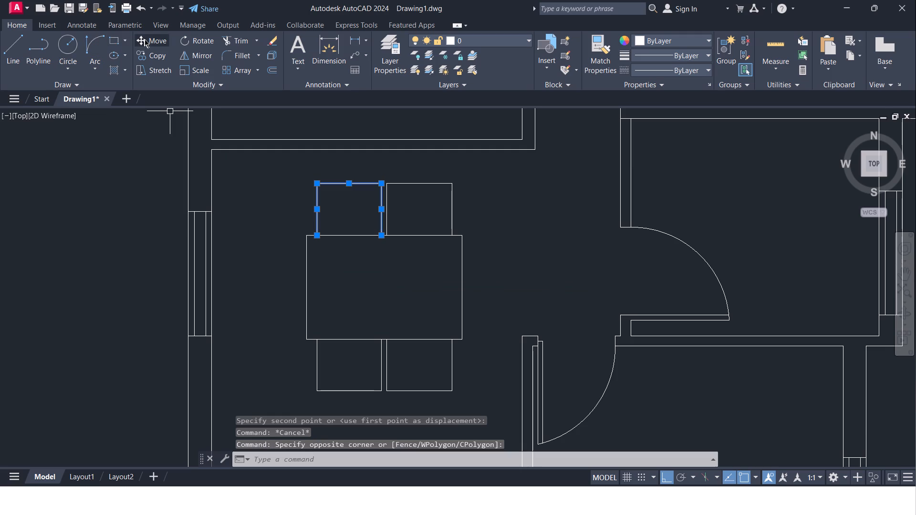
{"action": "left_click", "coordinate": [152, 54]}
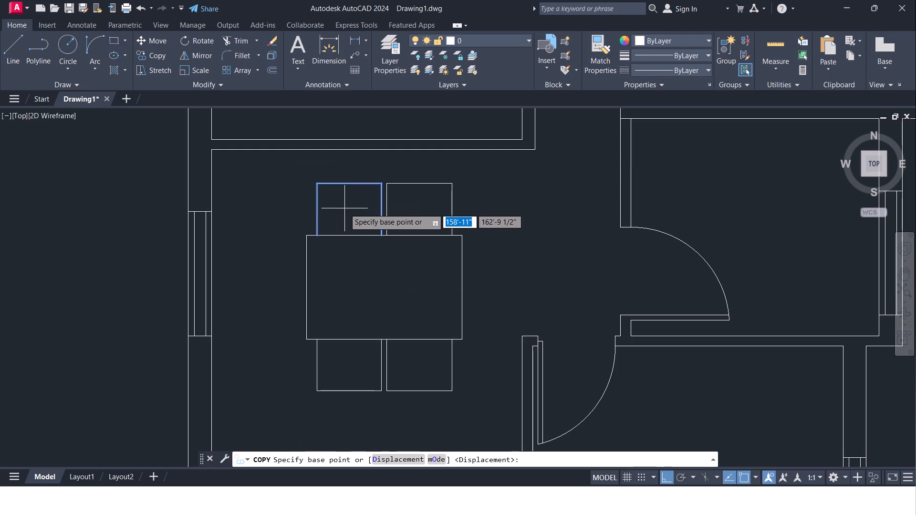
{"action": "left_click_drag", "start_coordinate": [345, 209], "coordinate": [343, 214]}
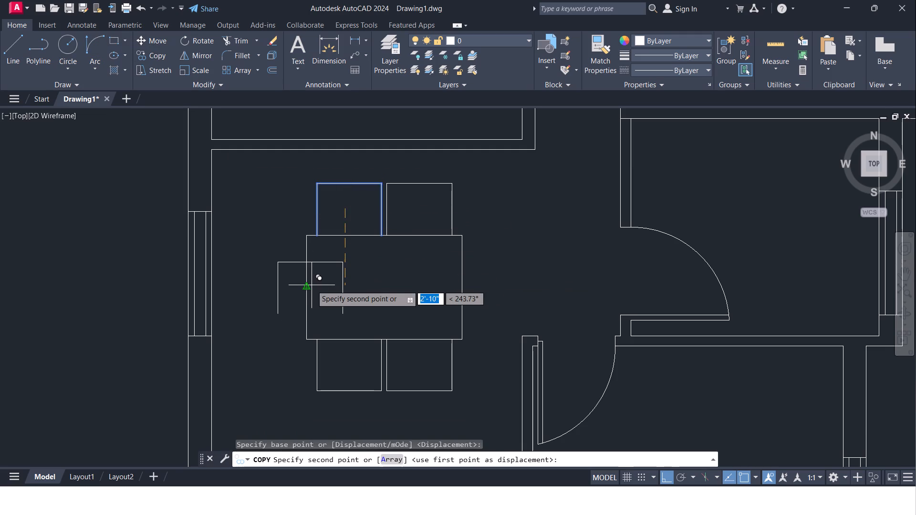
{"action": "left_click", "coordinate": [304, 286]}
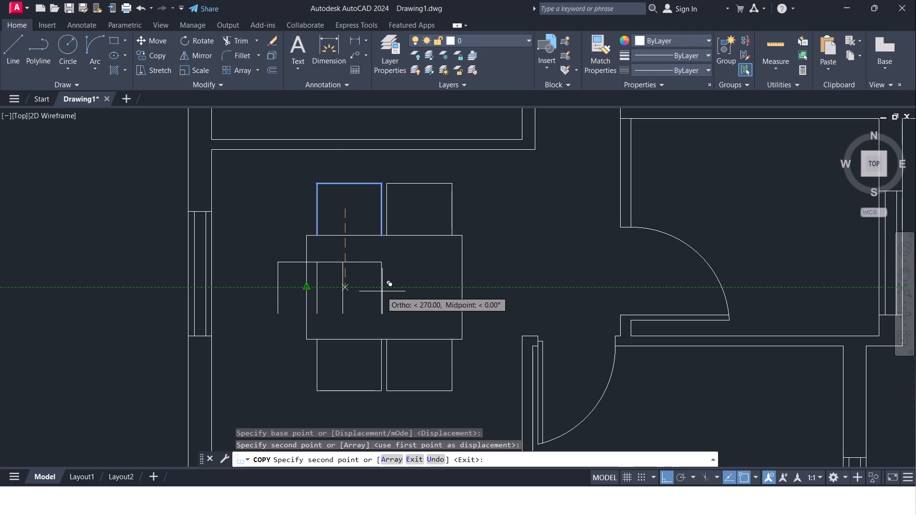
{"action": "key", "text": "Escape"}
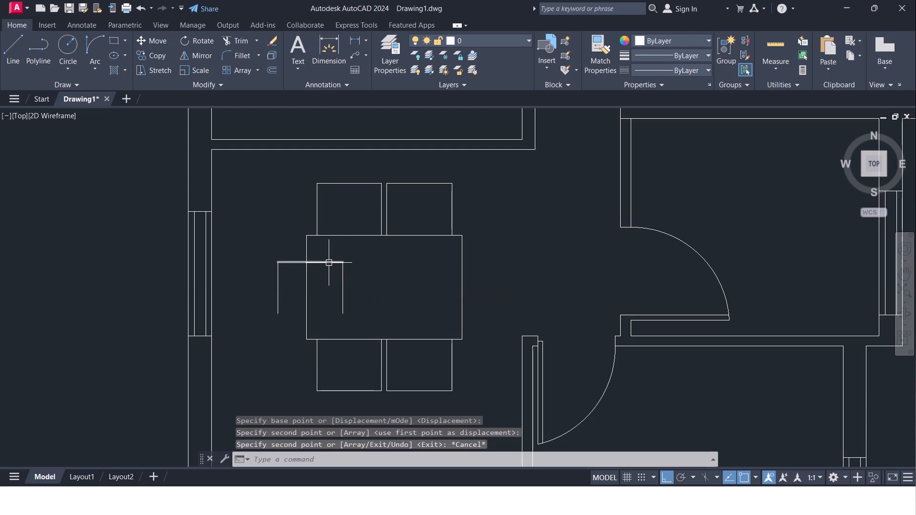
Rotate the copied three-line box 90° about its southeast endpoint so its open side faces east.
{"action": "left_click", "coordinate": [263, 252]}
{"action": "left_click", "coordinate": [366, 322]}
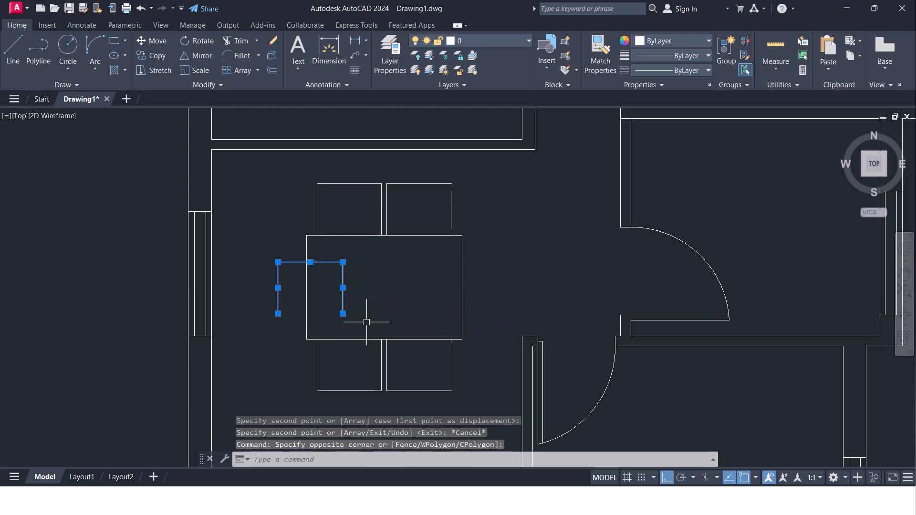
{"action": "left_click", "coordinate": [194, 40]}
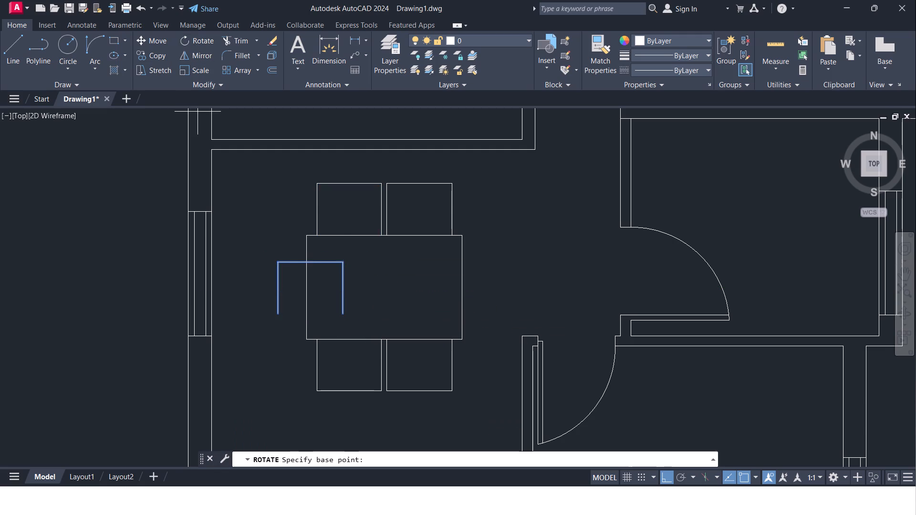
{"action": "left_click", "coordinate": [343, 314]}
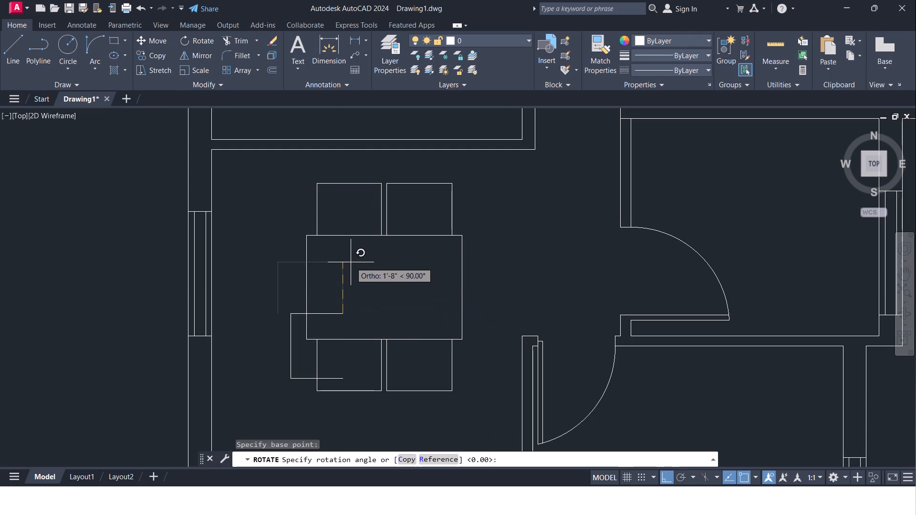
{"action": "left_click", "coordinate": [351, 262]}
Move the rotated box by its west side's midpoint onto the midpoint of the rectangle's west edge.
{"action": "left_click_drag", "start_coordinate": [258, 299], "coordinate": [271, 311]}
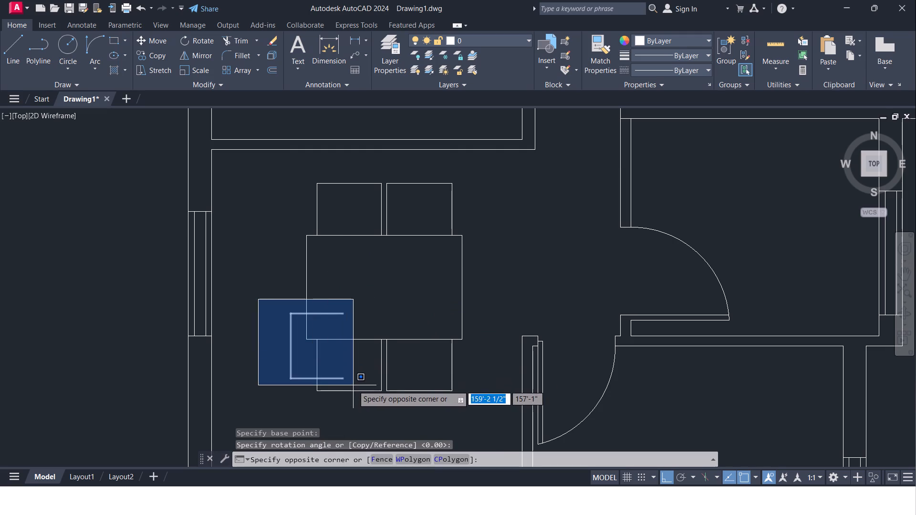
{"action": "left_click", "coordinate": [353, 385]}
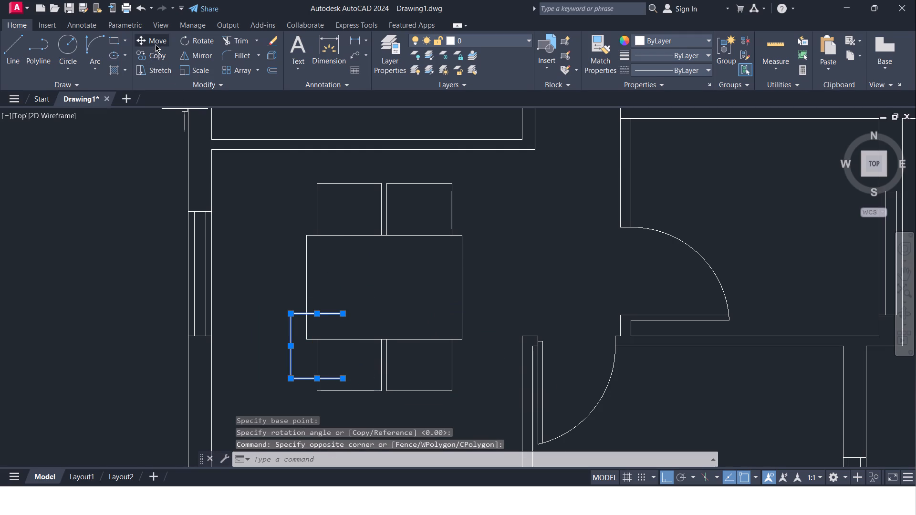
{"action": "left_click", "coordinate": [156, 44]}
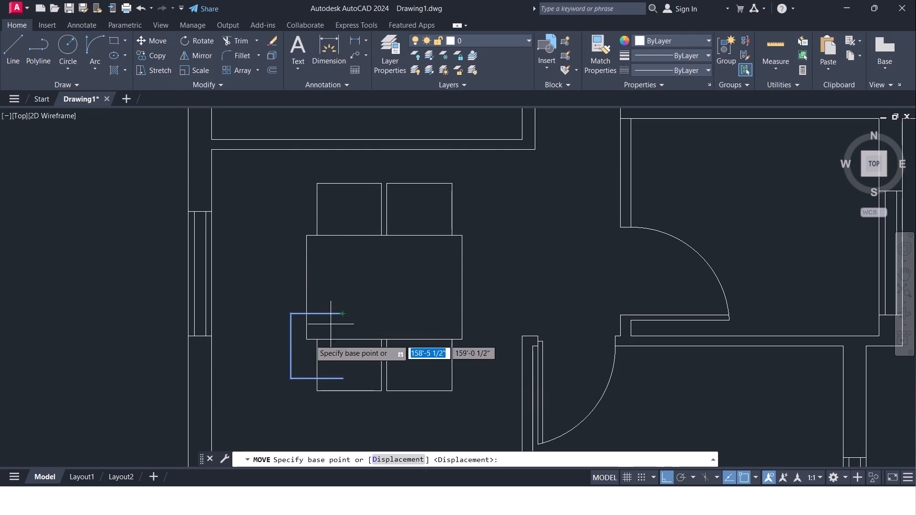
{"action": "left_click", "coordinate": [288, 347]}
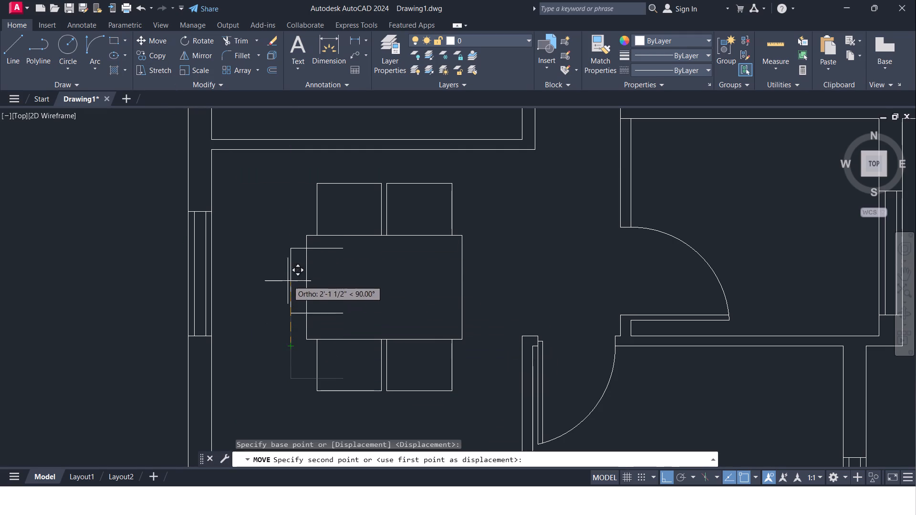
{"action": "left_click", "coordinate": [308, 288]}
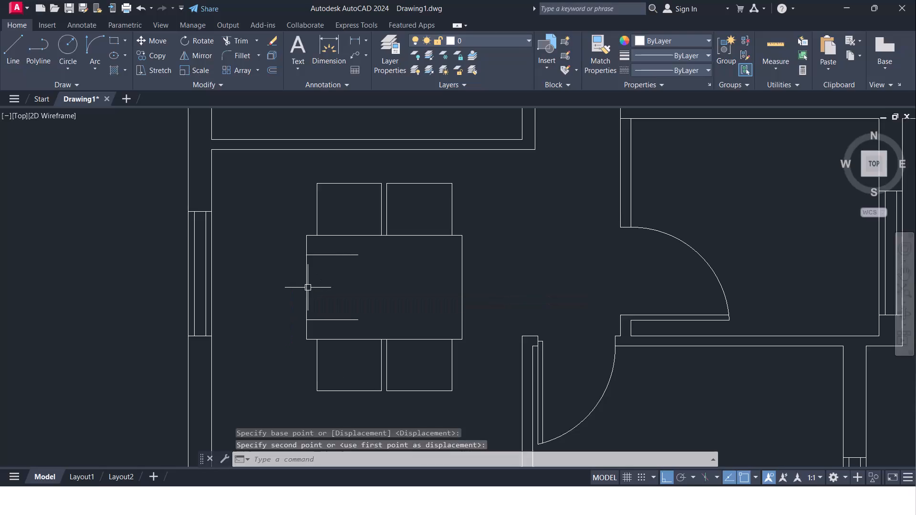
{"action": "key", "text": "Escape"}
Move the rotated box 1'-8" west so its open ends meet the rectangle's west edge.
{"action": "scroll", "coordinate": [342, 292], "scroll_direction": "up", "scroll_amount": 1}
{"action": "middle_click_drag", "start_coordinate": [342, 292], "coordinate": [342, 287]}
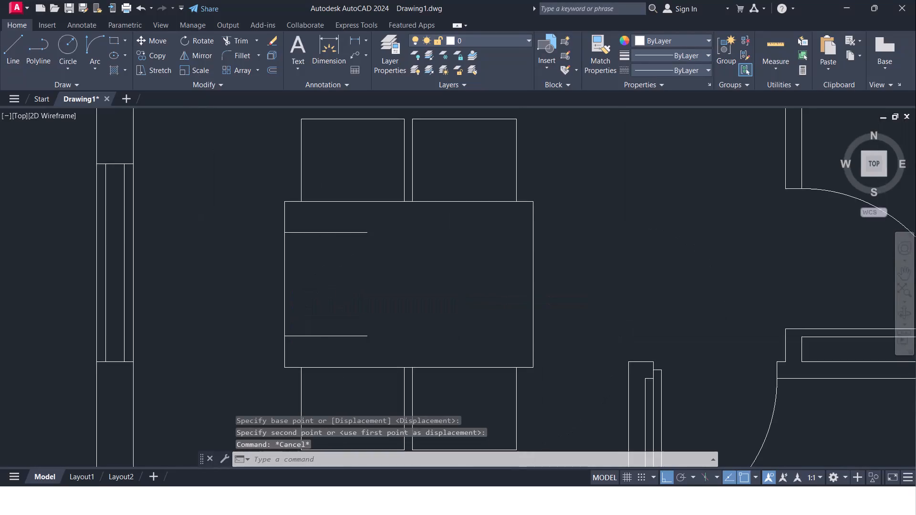
{"action": "middle_click_drag", "start_coordinate": [342, 287], "coordinate": [343, 269]}
{"action": "left_click", "coordinate": [259, 196]}
{"action": "left_click", "coordinate": [393, 333]}
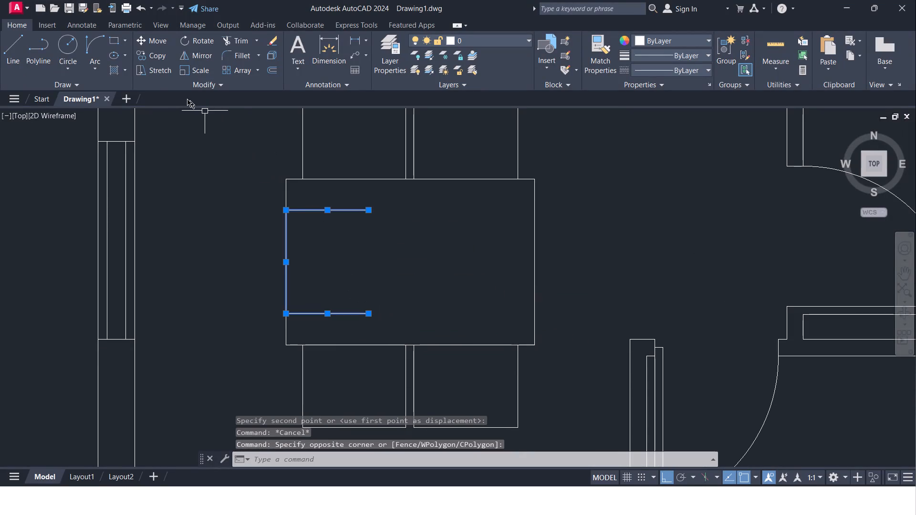
{"action": "left_click", "coordinate": [145, 41]}
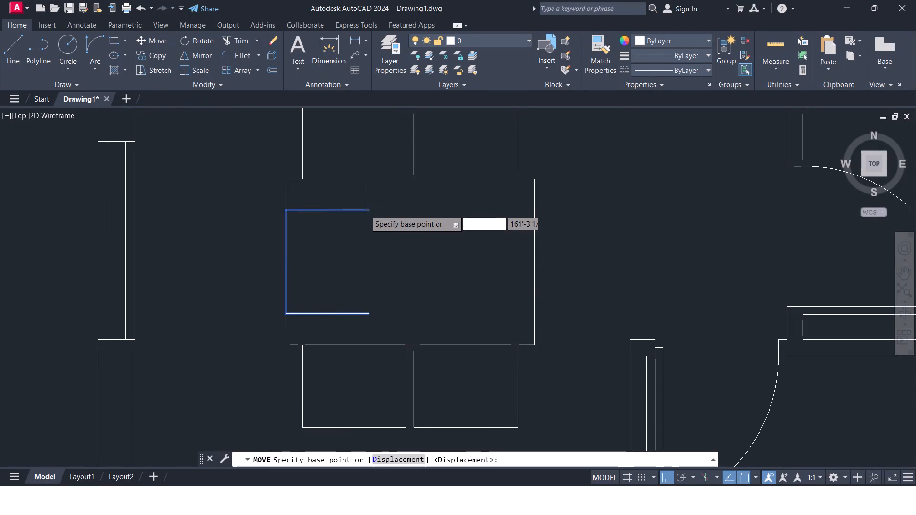
{"action": "left_click", "coordinate": [365, 214]}
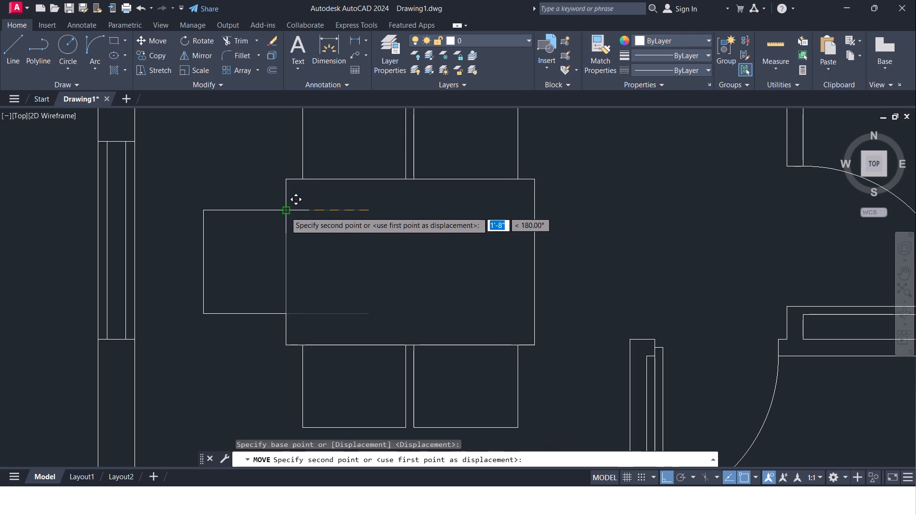
{"action": "left_click", "coordinate": [285, 212]}
{"action": "key", "text": "Escape"}
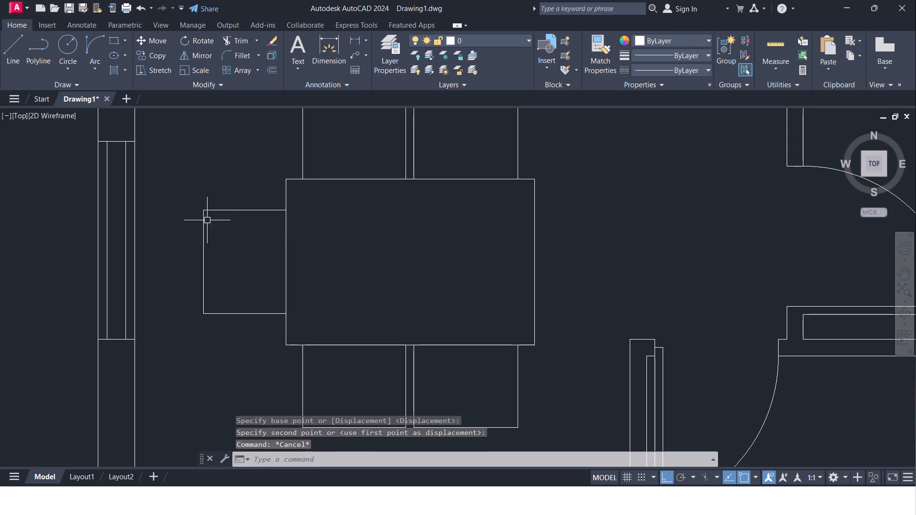
Mirror the west box across the rectangle's west edge, keeping the original.
{"action": "left_click_drag", "start_coordinate": [180, 195], "coordinate": [183, 204]}
{"action": "left_click", "coordinate": [299, 332]}
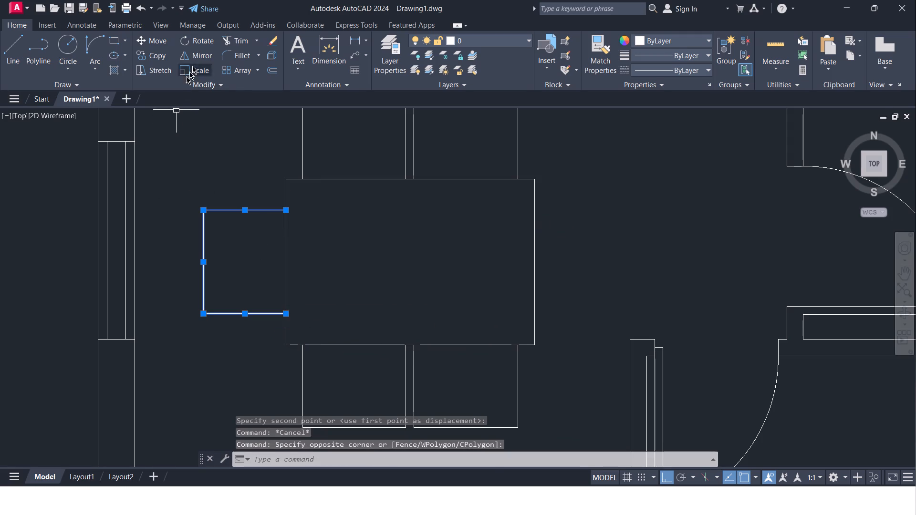
{"action": "left_click", "coordinate": [194, 58]}
{"action": "left_click", "coordinate": [286, 214]}
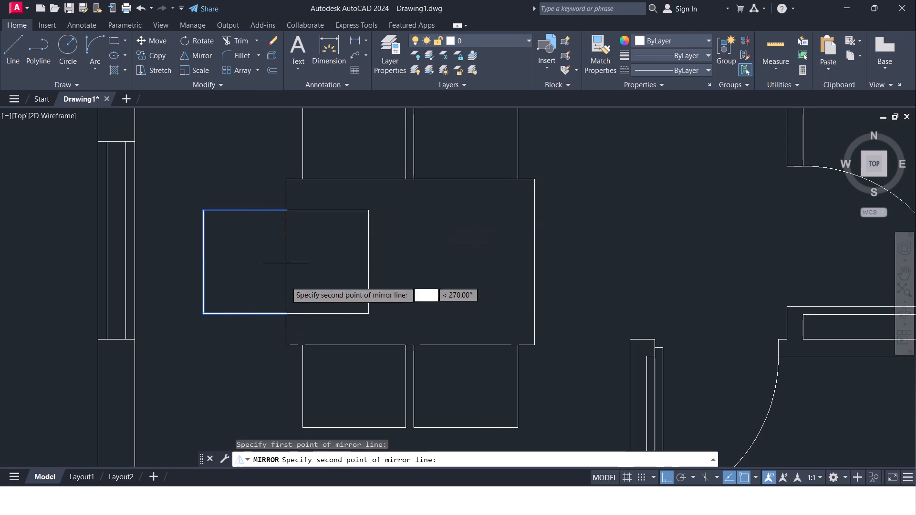
{"action": "left_click", "coordinate": [288, 323]}
{"action": "left_click_drag", "start_coordinate": [314, 365], "coordinate": [288, 323]}
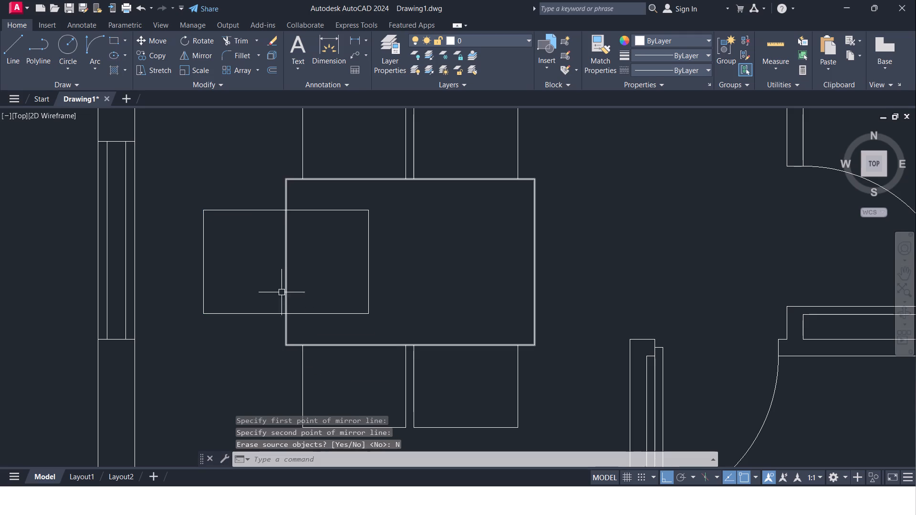
Move the mirrored three-line box about 4'-7" east from its northwest endpoint, toward the table rectangle's east edge.
{"action": "left_click", "coordinate": [282, 194]}
{"action": "left_click", "coordinate": [364, 334]}
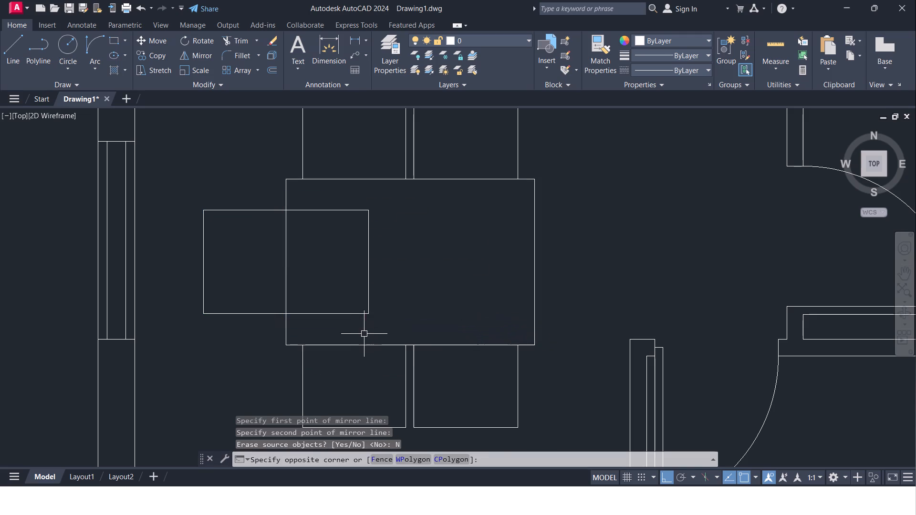
{"action": "left_click", "coordinate": [256, 194]}
{"action": "left_click", "coordinate": [424, 329]}
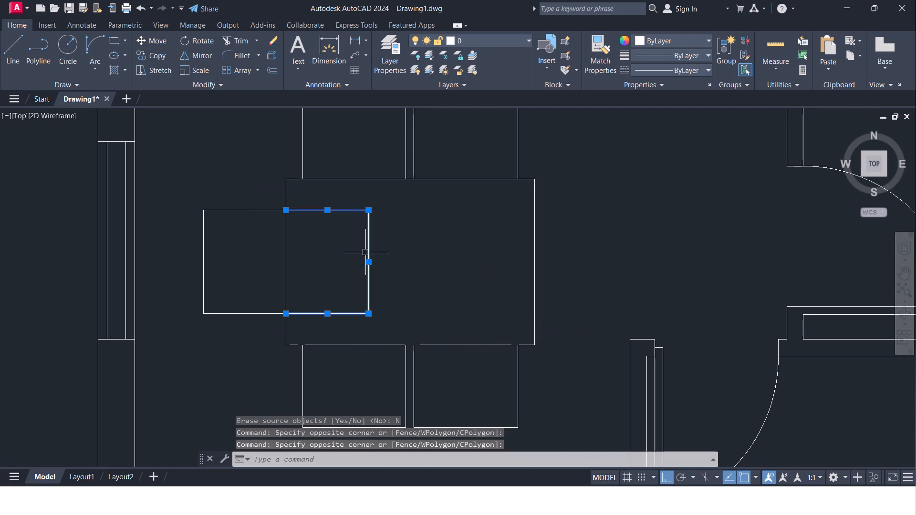
{"action": "left_click", "coordinate": [165, 40]}
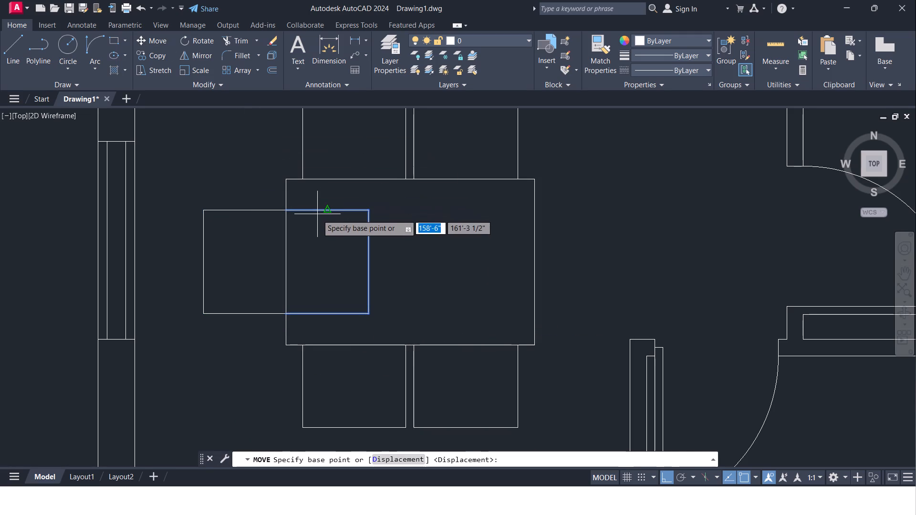
{"action": "left_click", "coordinate": [284, 210]}
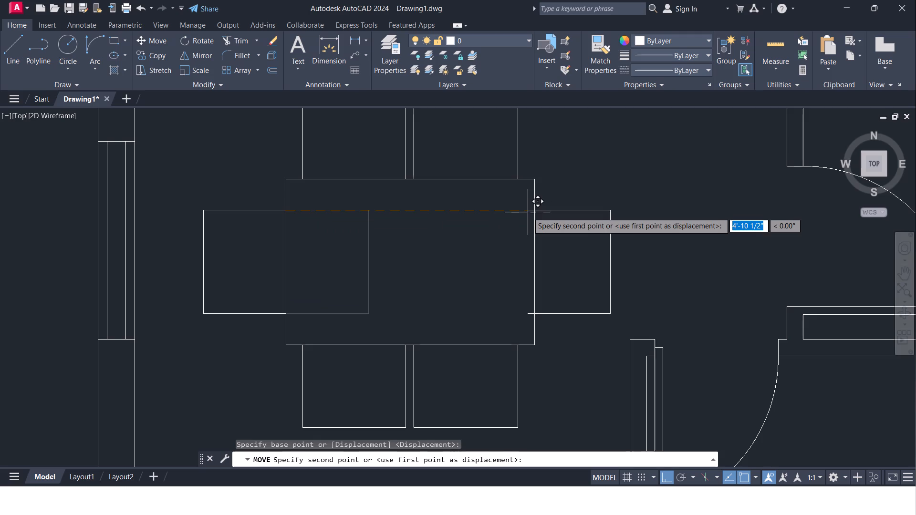
{"action": "scroll", "coordinate": [539, 223], "scroll_direction": "up", "scroll_amount": 3}
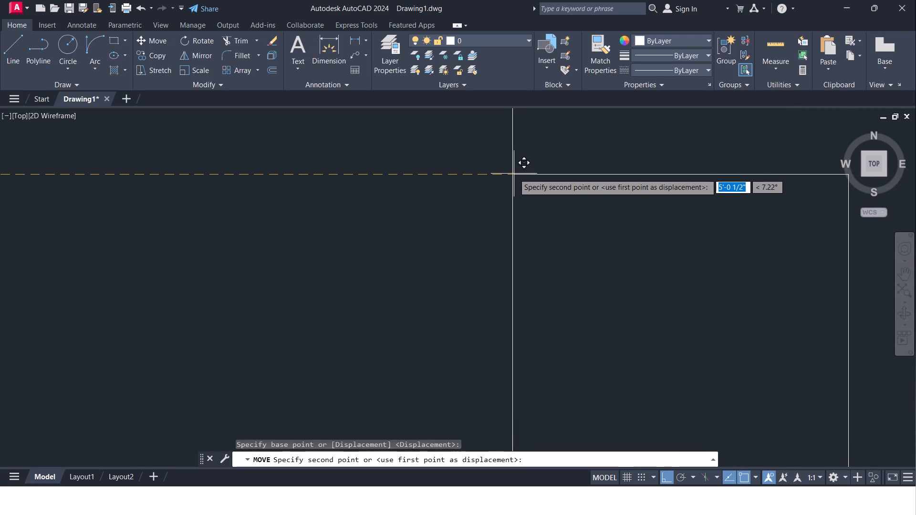
{"action": "scroll", "coordinate": [438, 188], "scroll_direction": "down", "scroll_amount": 4}
{"action": "scroll", "coordinate": [438, 193], "scroll_direction": "up", "scroll_amount": 1}
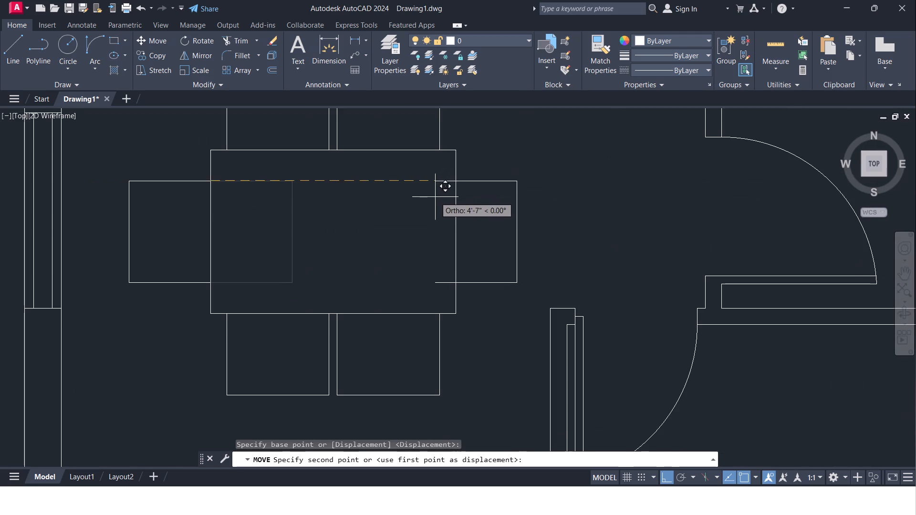
{"action": "left_click", "coordinate": [435, 197]}
Move the east box farther east by its northwest endpoint so its open ends meet the rectangle's east edge.
{"action": "left_click", "coordinate": [416, 168]}
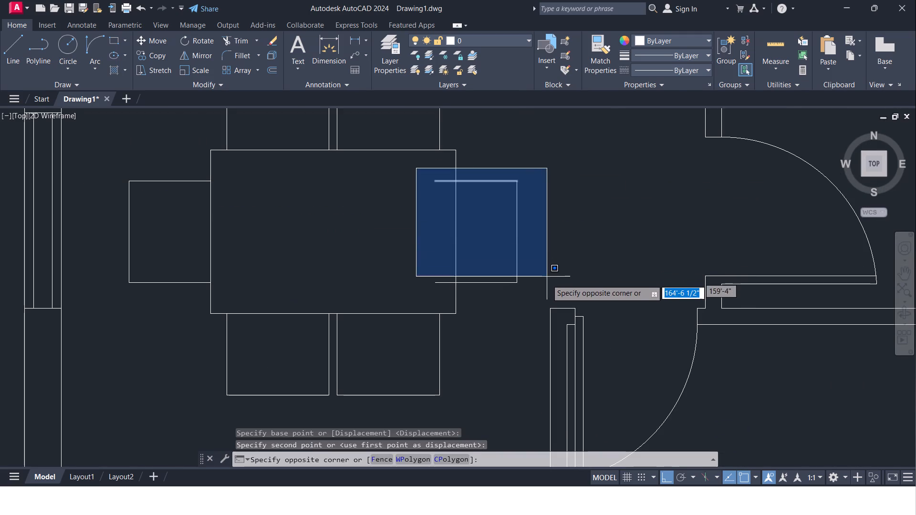
{"action": "left_click", "coordinate": [545, 290]}
{"action": "left_click", "coordinate": [156, 40]}
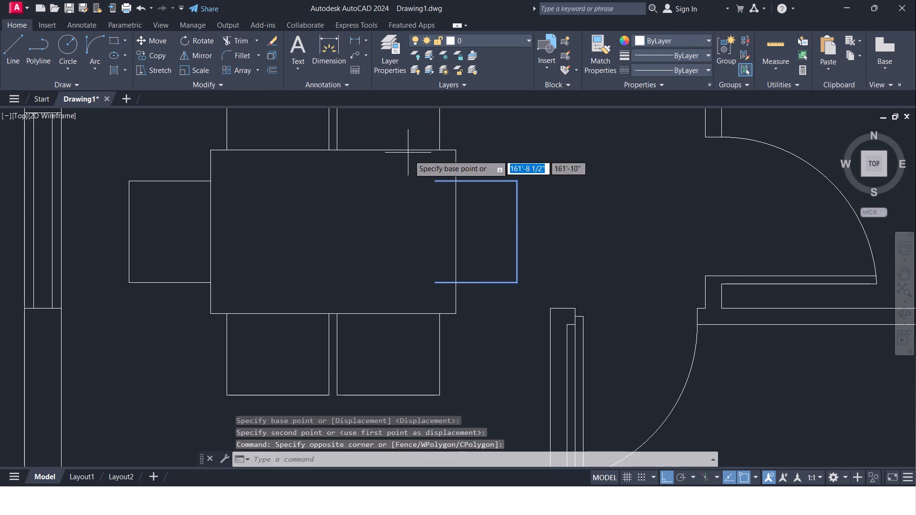
{"action": "left_click", "coordinate": [439, 180]}
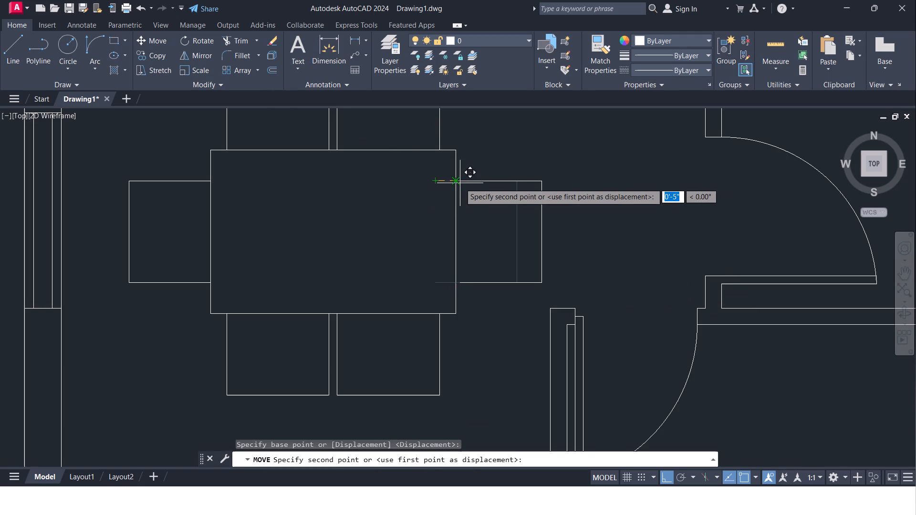
{"action": "left_click", "coordinate": [457, 181]}
Offset the outer north sides of the two chairs north of the table 2" inward to form backrests.
{"action": "scroll", "coordinate": [458, 184], "scroll_direction": "down", "scroll_amount": 2}
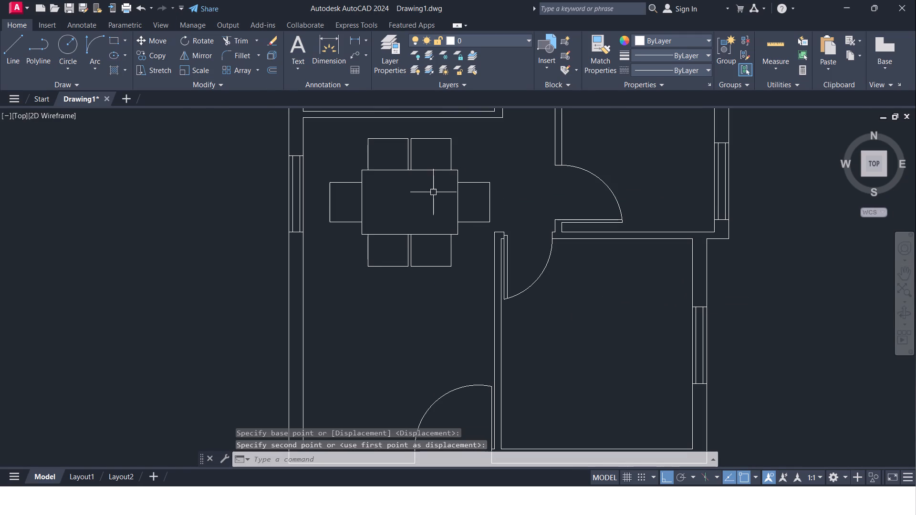
{"action": "scroll", "coordinate": [401, 137], "scroll_direction": "up", "scroll_amount": 2}
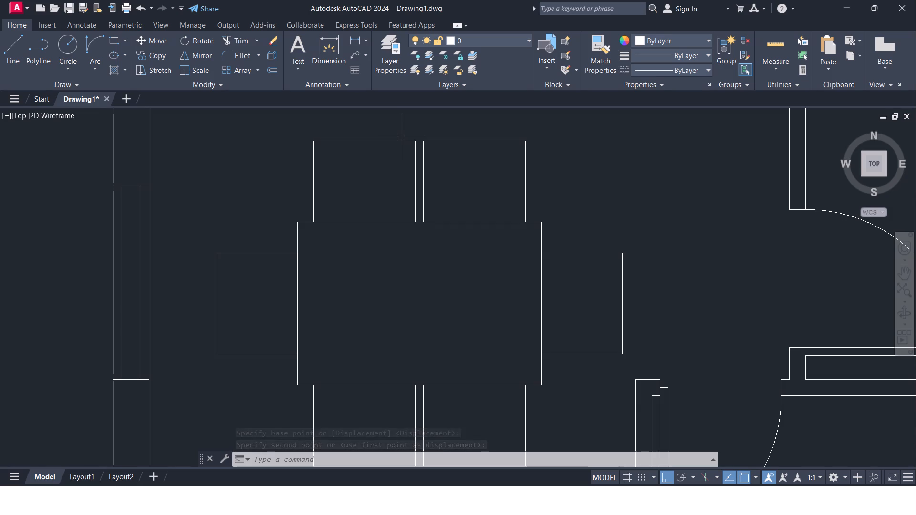
{"action": "key", "text": "o"}
{"action": "key", "text": "Return"}
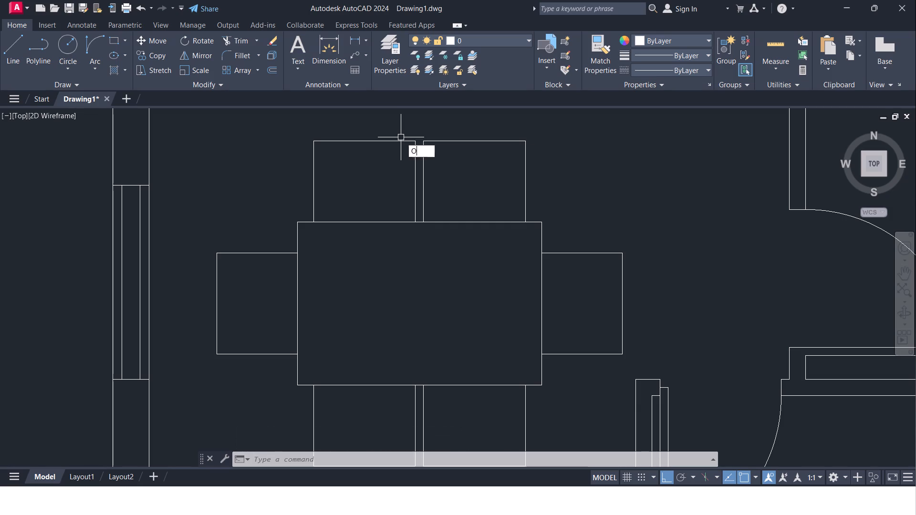
{"action": "key", "text": "2"}
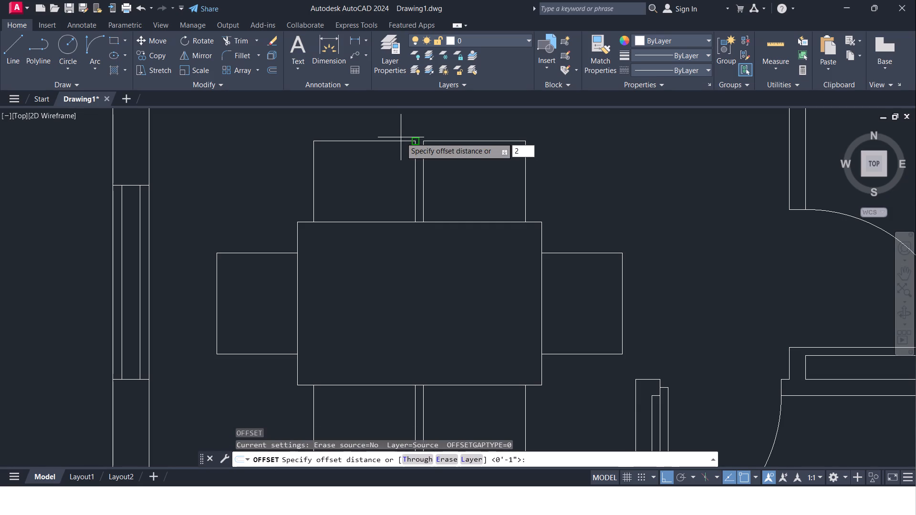
{"action": "key", "text": "shift+quotedbl"}
{"action": "key", "text": "Return"}
{"action": "left_click", "coordinate": [398, 143]}
{"action": "left_click", "coordinate": [399, 164]}
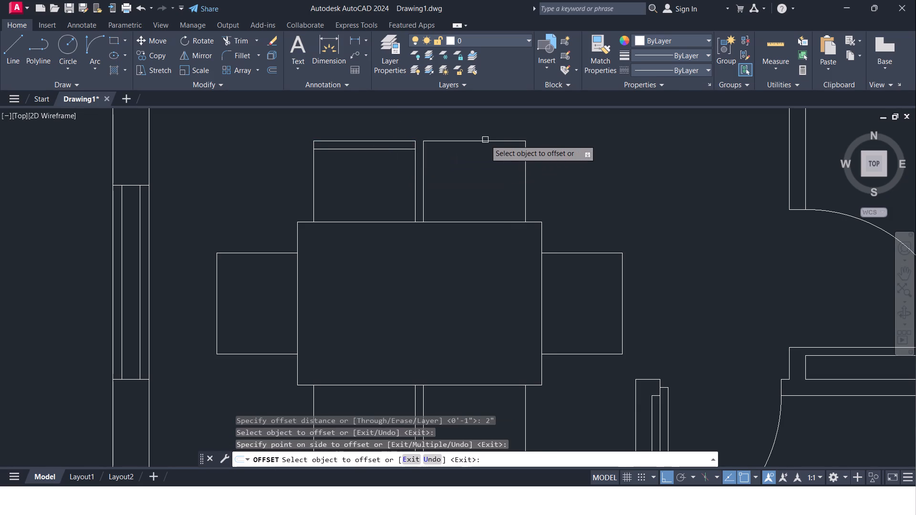
{"action": "left_click", "coordinate": [485, 140]}
{"action": "left_click", "coordinate": [477, 174]}
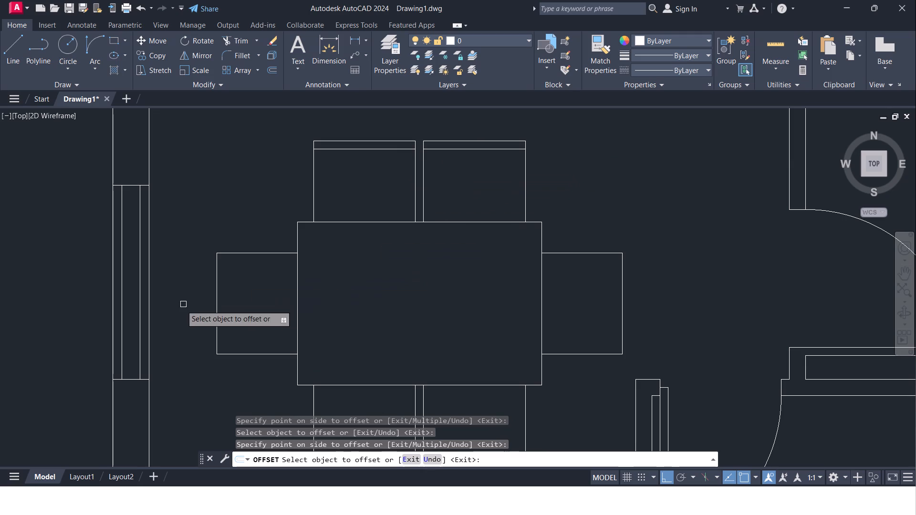
Offset the outer edges of the left, right and two lower chairs inward to form backrest lines.
{"action": "left_click", "coordinate": [217, 313]}
{"action": "left_click", "coordinate": [240, 313]}
{"action": "middle_click_drag", "start_coordinate": [243, 313], "coordinate": [249, 170]}
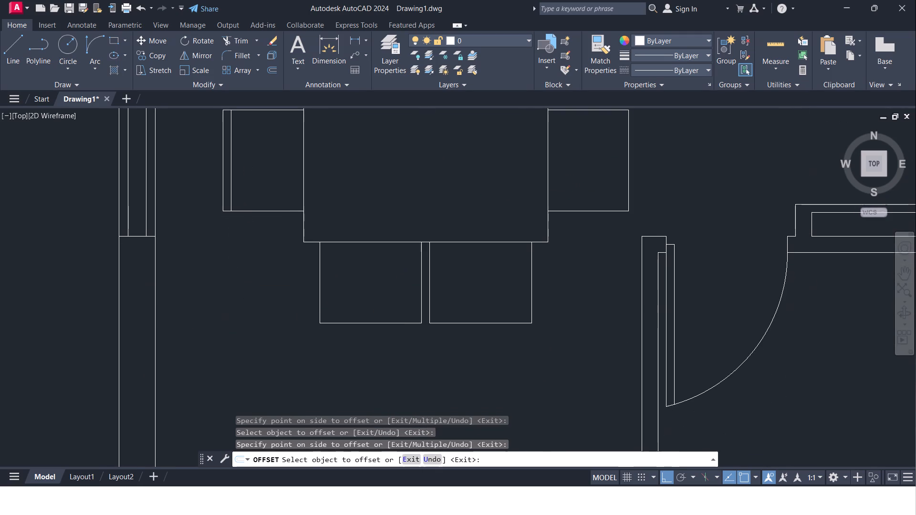
{"action": "left_click", "coordinate": [372, 323]}
{"action": "left_click", "coordinate": [370, 284]}
{"action": "left_click", "coordinate": [472, 324]}
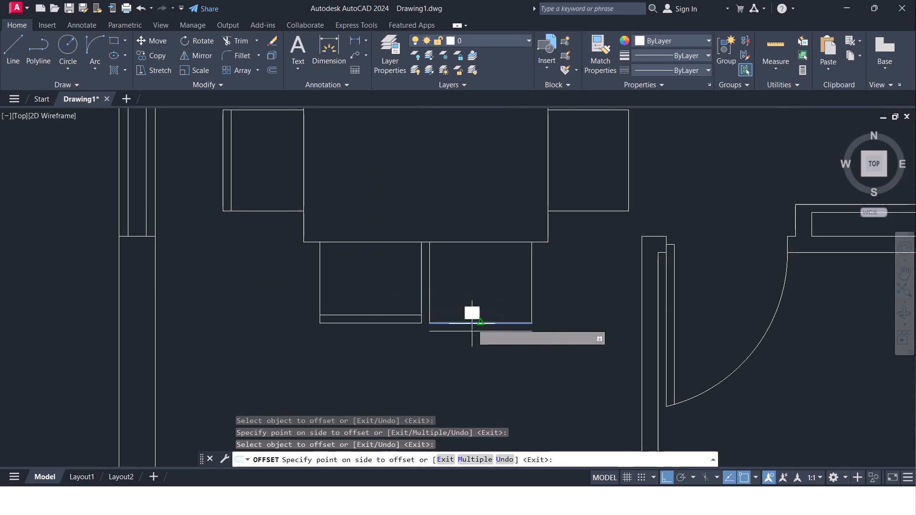
{"action": "left_click", "coordinate": [473, 285]}
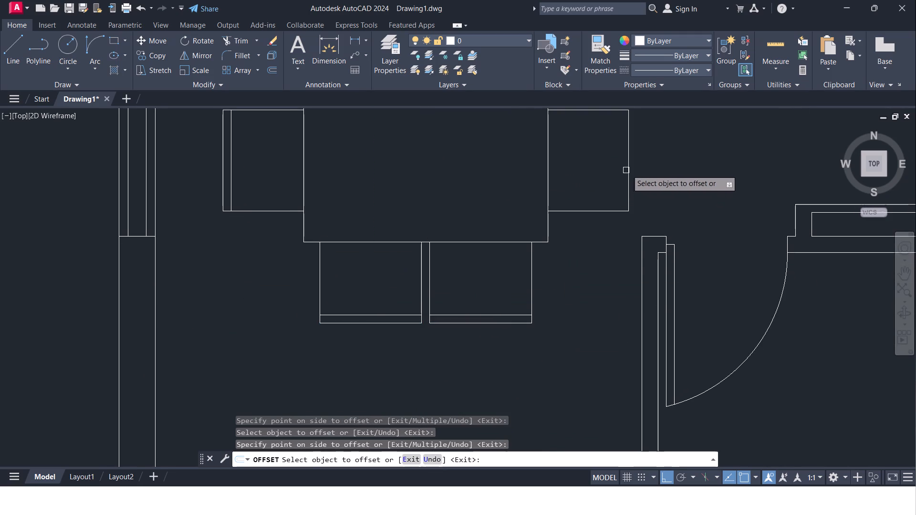
{"action": "left_click", "coordinate": [629, 169]}
{"action": "left_click", "coordinate": [596, 165]}
{"action": "middle_click_drag", "start_coordinate": [598, 175], "coordinate": [619, 288]}
{"action": "middle_click_drag", "start_coordinate": [430, 146], "coordinate": [444, 223]}
{"action": "scroll", "coordinate": [355, 215], "scroll_direction": "up", "scroll_amount": 1}
{"action": "key", "text": "Escape"}
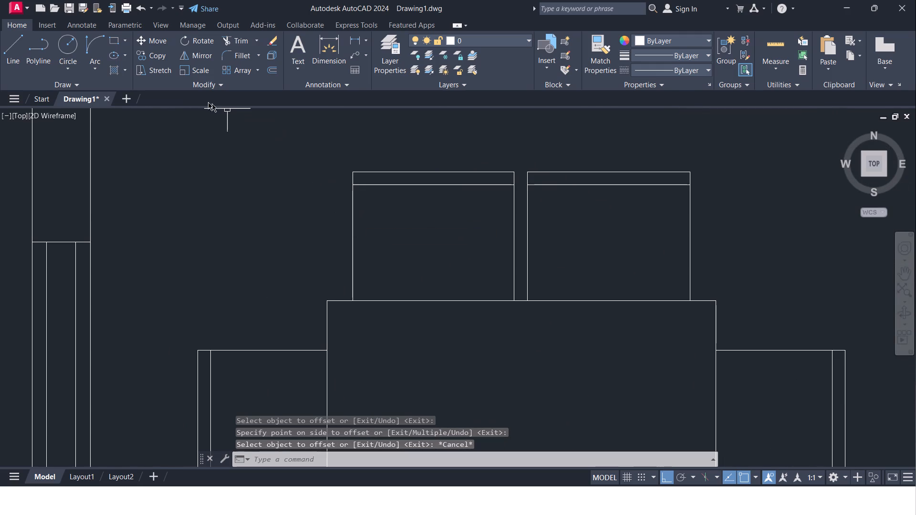
Draw a three-point arc through both ends of the upper-left chair's inner backrest line, ending freely over the neighbouring chair.
{"action": "left_click", "coordinate": [103, 71]}
{"action": "left_click", "coordinate": [112, 86]}
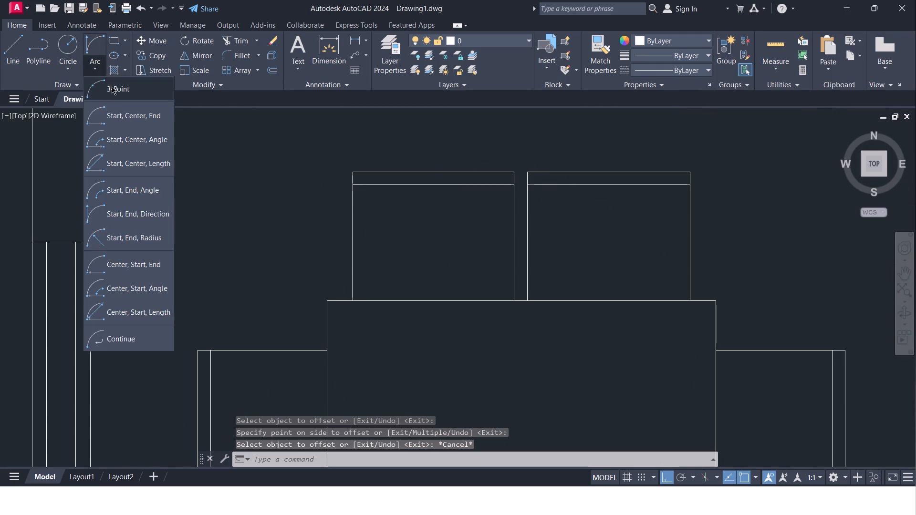
{"action": "left_click", "coordinate": [354, 184]}
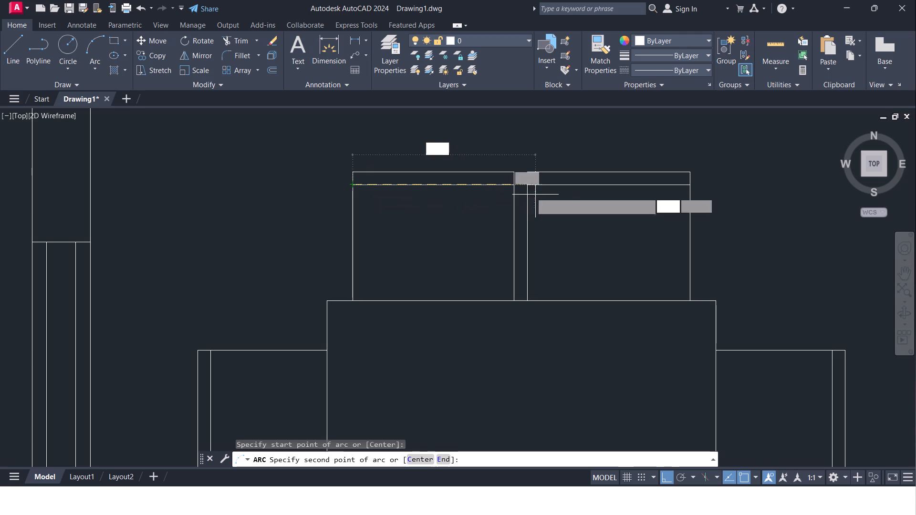
{"action": "left_click", "coordinate": [514, 185]}
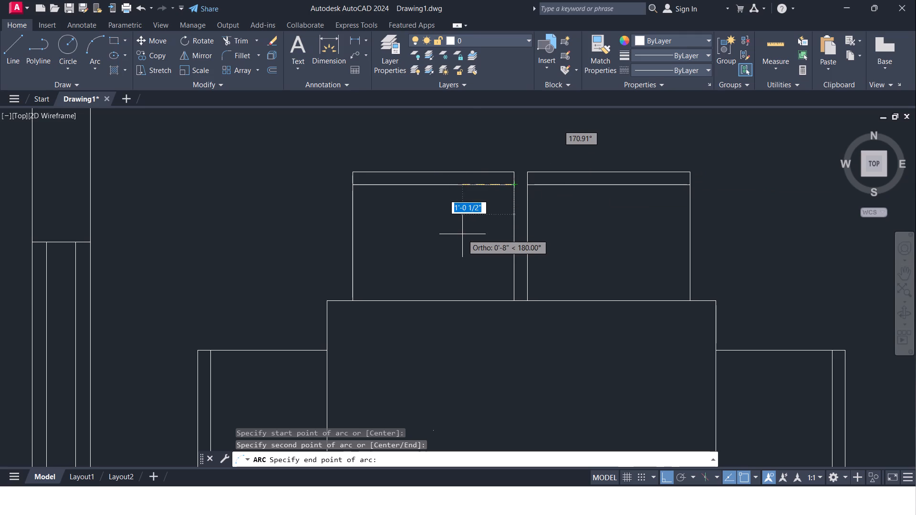
{"action": "left_click", "coordinate": [663, 474]}
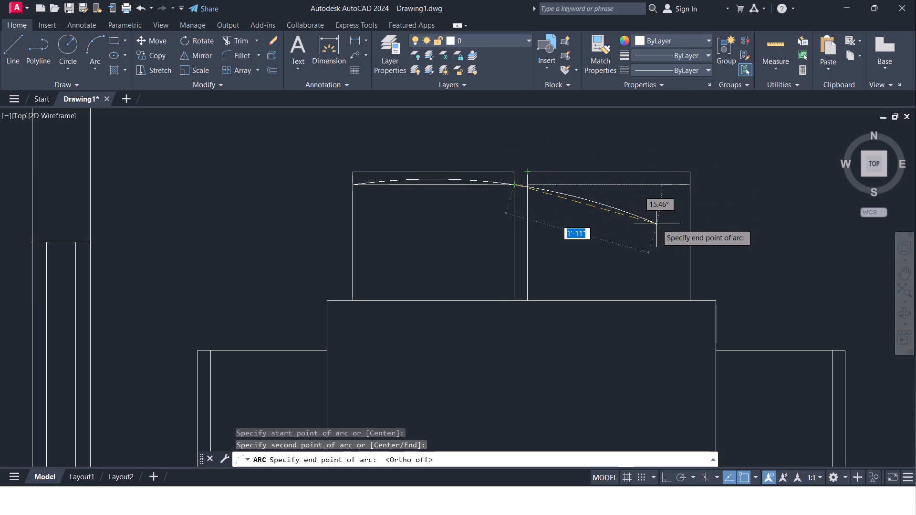
{"action": "left_click", "coordinate": [639, 271]}
{"action": "key", "text": "Escape"}
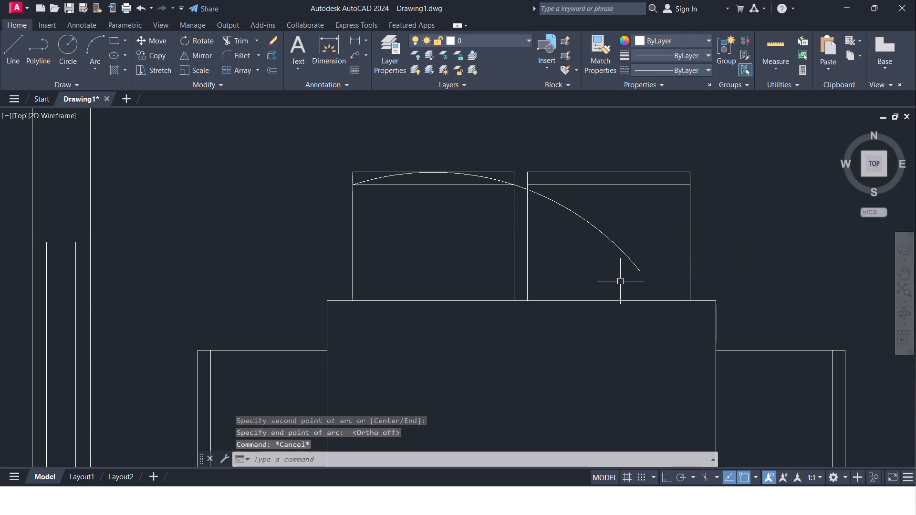
Trim the arc's excess beyond the upper-left chair and remove the straight backrest edges outside the curve.
{"action": "type", "text": "TR"}
{"action": "left_click", "coordinate": [629, 308]}
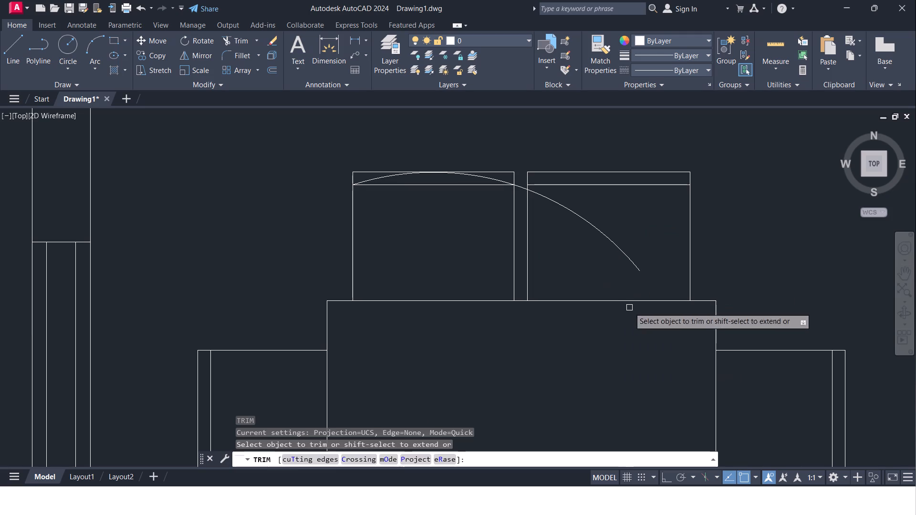
{"action": "left_click", "coordinate": [522, 190]}
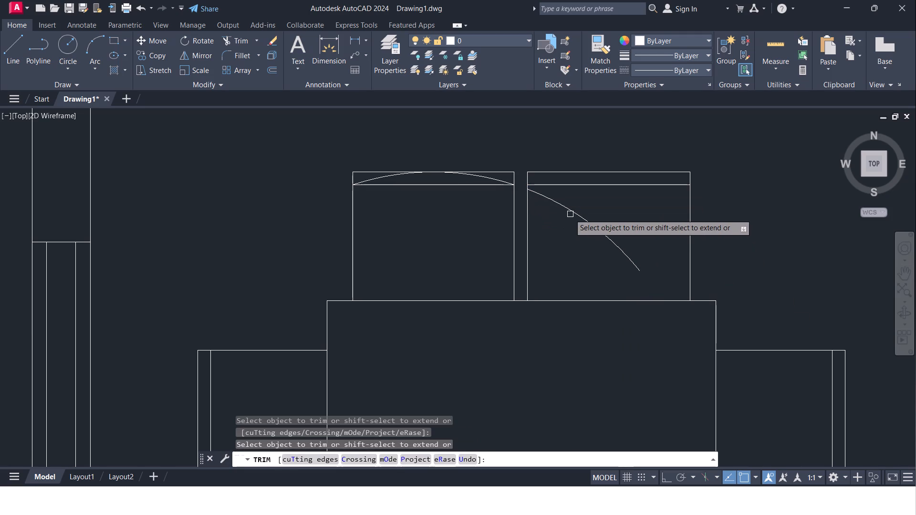
{"action": "left_click", "coordinate": [568, 211]}
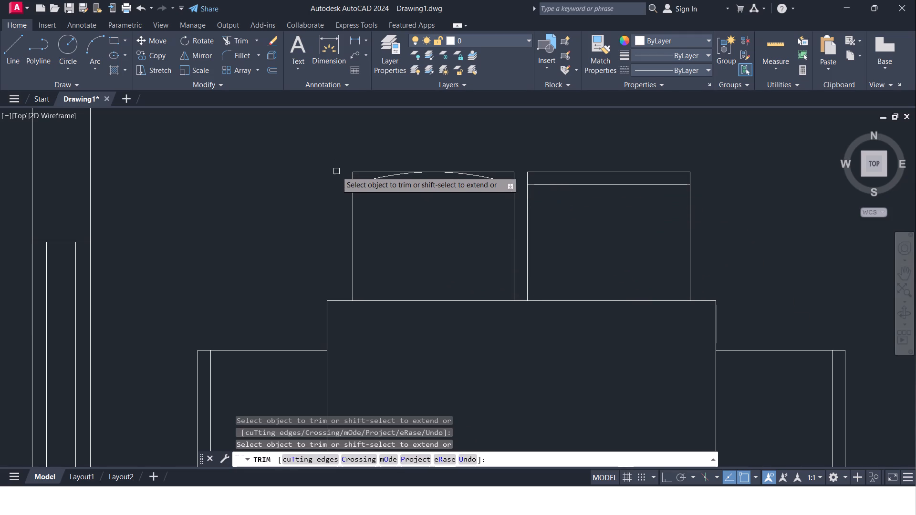
{"action": "scroll", "coordinate": [353, 171], "scroll_direction": "up", "scroll_amount": 2}
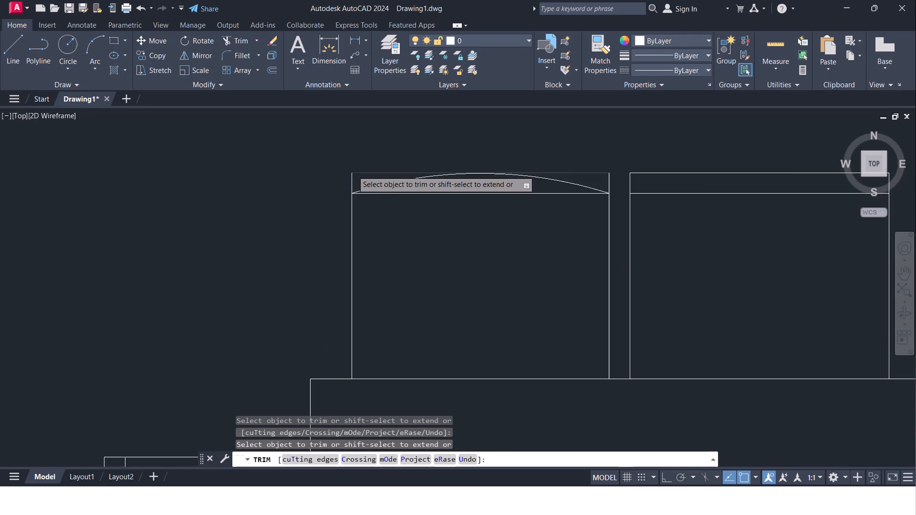
{"action": "left_click", "coordinate": [353, 197]}
{"action": "left_click", "coordinate": [346, 197]}
{"action": "left_click", "coordinate": [382, 176]}
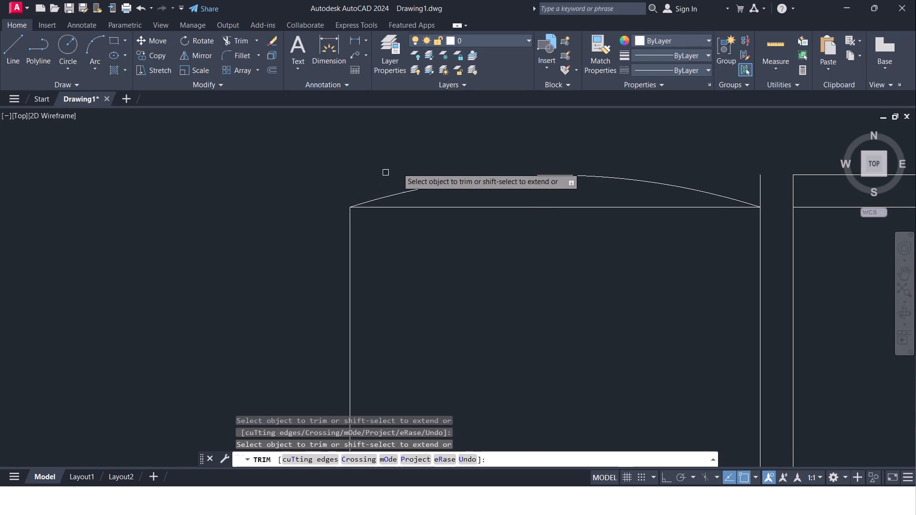
{"action": "middle_click_drag", "start_coordinate": [666, 164], "coordinate": [426, 151]}
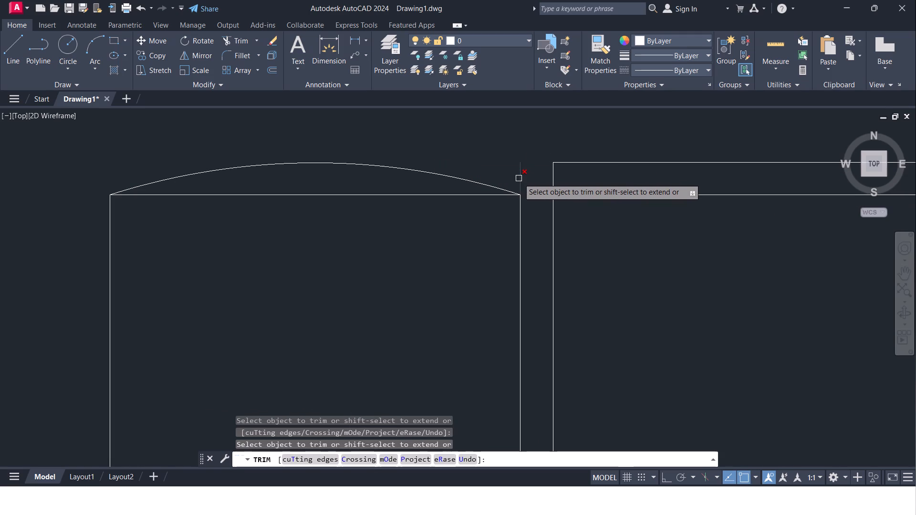
{"action": "left_click", "coordinate": [519, 178]}
{"action": "middle_click_drag", "start_coordinate": [519, 179], "coordinate": [521, 171]}
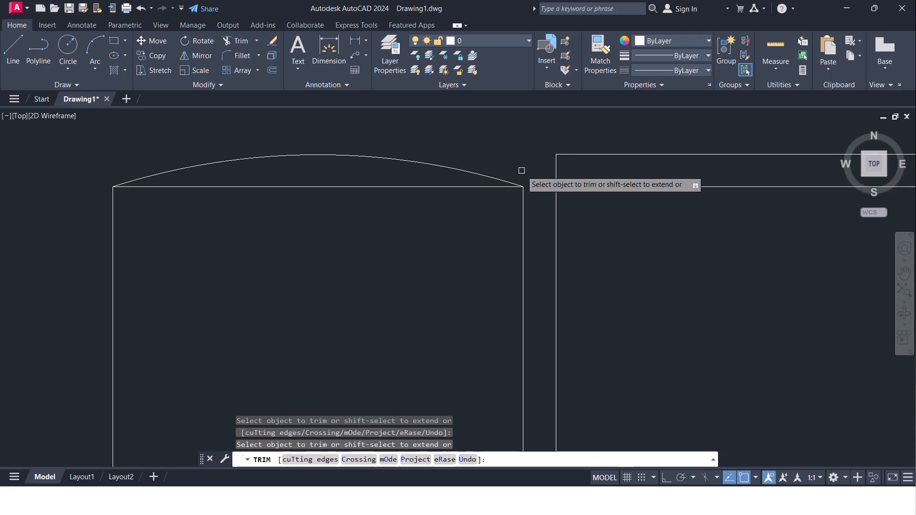
{"action": "key", "text": "Escape"}
Copy the backrest arc horizontally from the upper-left chair to the matching corner of the upper-right chair's inner backrest line.
{"action": "left_click", "coordinate": [379, 158]}
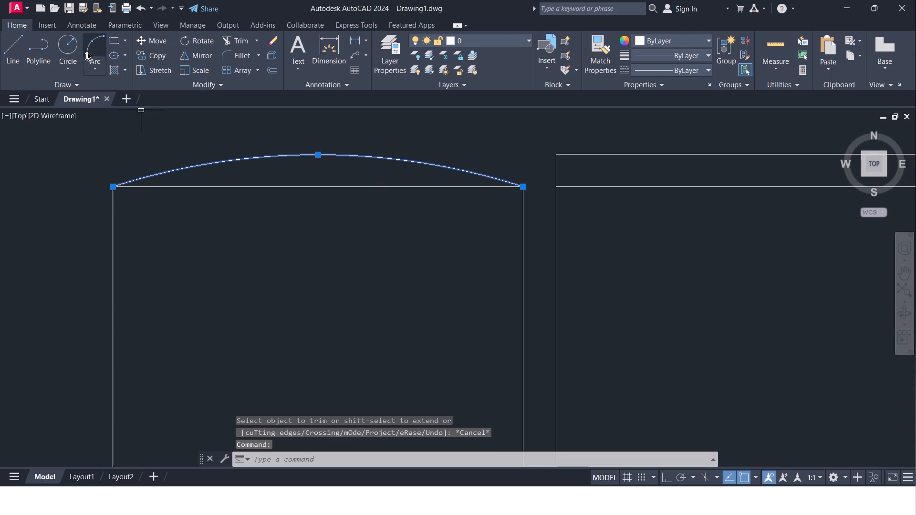
{"action": "left_click", "coordinate": [164, 56]}
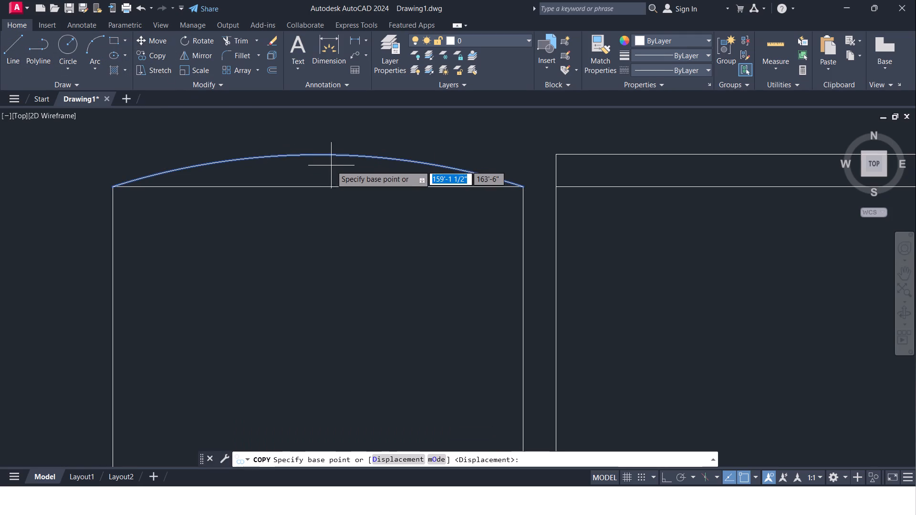
{"action": "scroll", "coordinate": [331, 165], "scroll_direction": "down", "scroll_amount": 1}
{"action": "left_click", "coordinate": [196, 178]}
{"action": "middle_click_drag", "start_coordinate": [560, 159], "coordinate": [502, 164]}
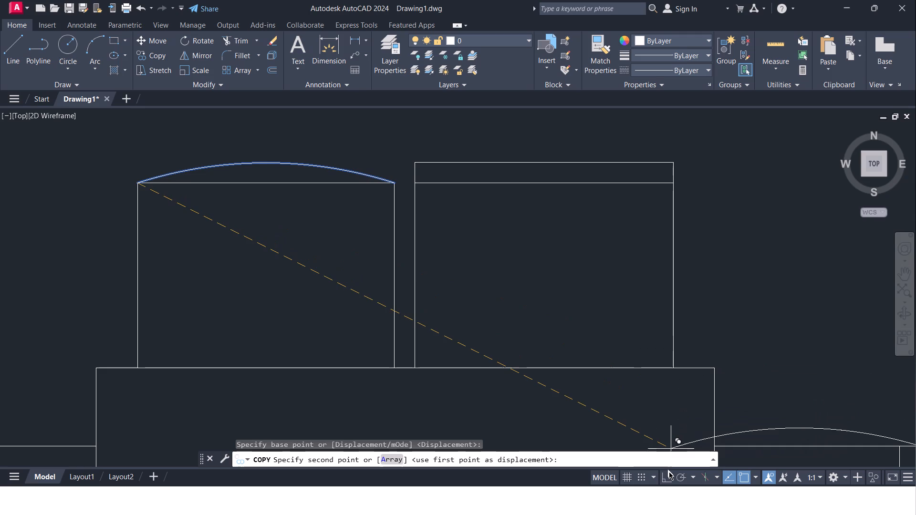
{"action": "left_click", "coordinate": [666, 475]}
{"action": "left_click", "coordinate": [416, 181]}
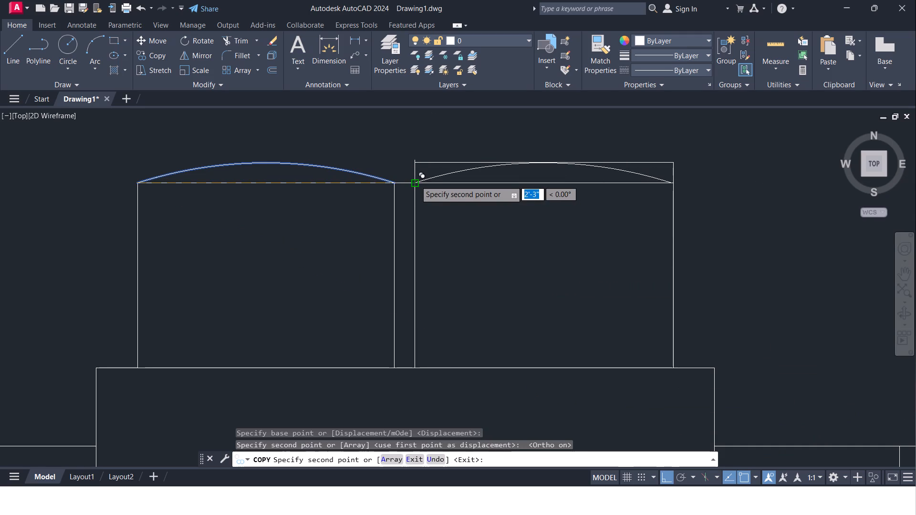
{"action": "key", "text": "Escape"}
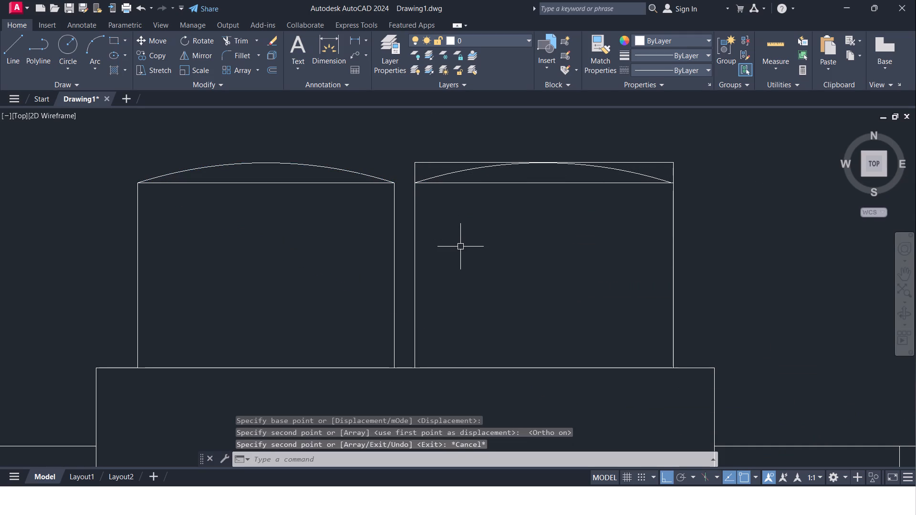
Trim the straight outer backrest edges around the arc on the upper-right chair.
{"action": "key", "text": "t"}
{"action": "key", "text": "r"}
{"action": "left_click", "coordinate": [497, 272]}
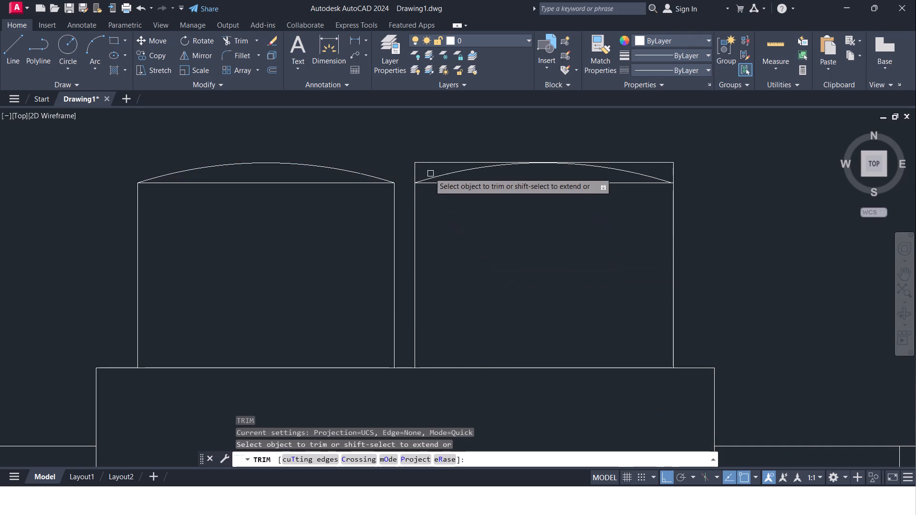
{"action": "left_click", "coordinate": [416, 171]}
{"action": "left_click", "coordinate": [426, 164]}
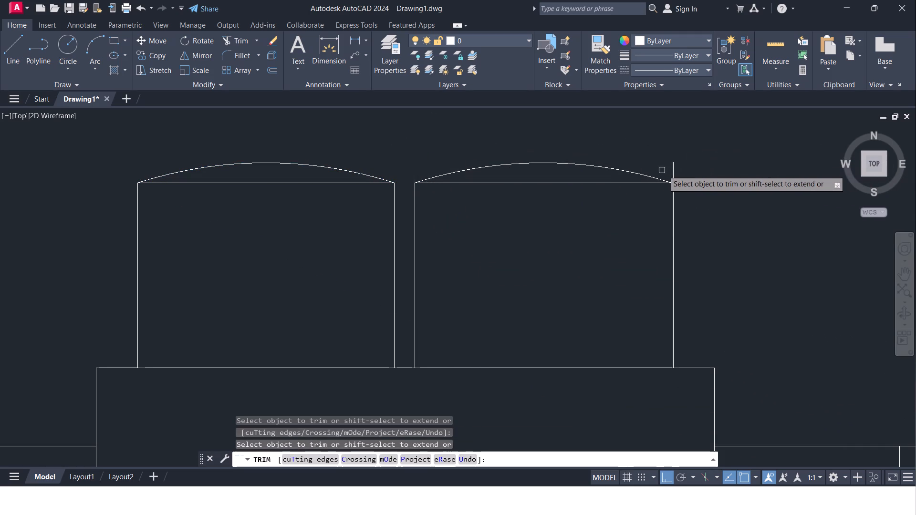
{"action": "left_click", "coordinate": [672, 175]}
{"action": "middle_click_drag", "start_coordinate": [672, 172], "coordinate": [651, 105]}
{"action": "scroll", "coordinate": [651, 105], "scroll_direction": "down", "scroll_amount": 2}
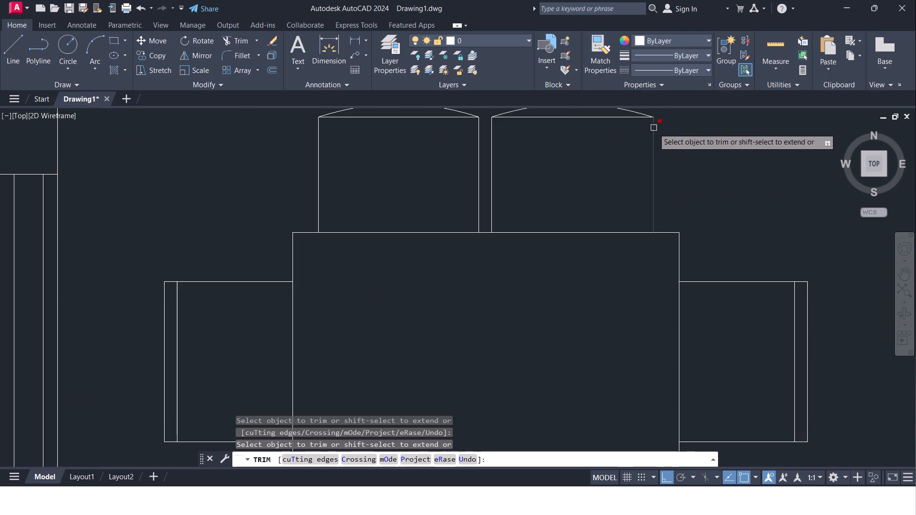
{"action": "scroll", "coordinate": [654, 129], "scroll_direction": "down", "scroll_amount": 1}
{"action": "middle_click_drag", "start_coordinate": [619, 158], "coordinate": [616, 171]}
{"action": "key", "text": "Escape"}
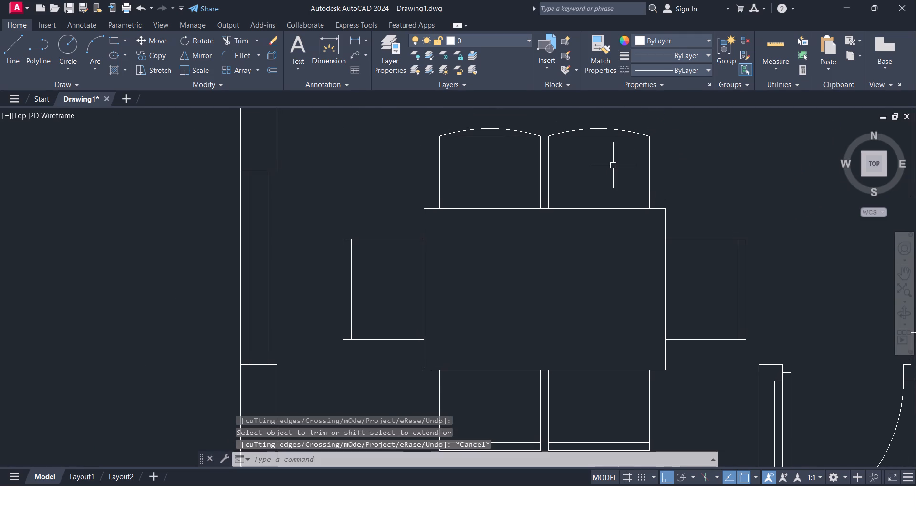
Mirror the upper-right chair's backrest arc about its horizontal backrest line, keeping the original arc.
{"action": "left_click", "coordinate": [594, 128]}
{"action": "left_click", "coordinate": [195, 56]}
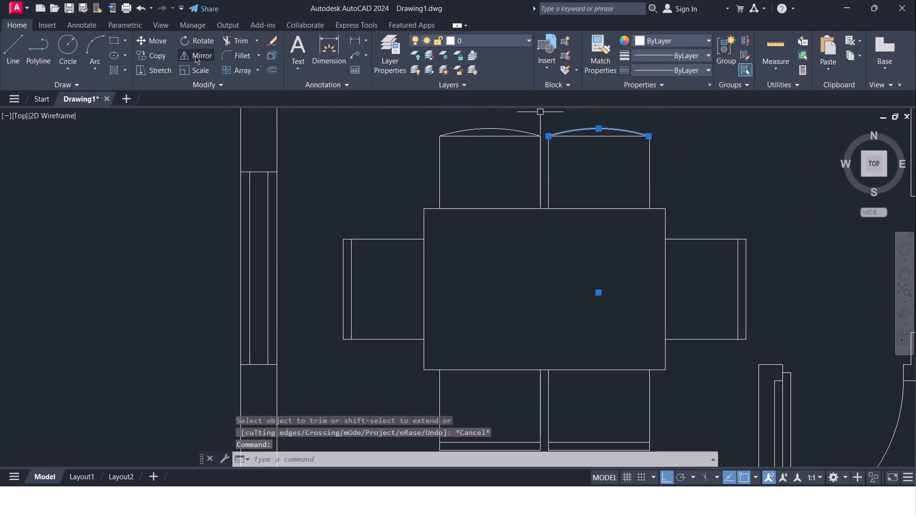
{"action": "left_click_drag", "start_coordinate": [647, 140], "coordinate": [544, 154]}
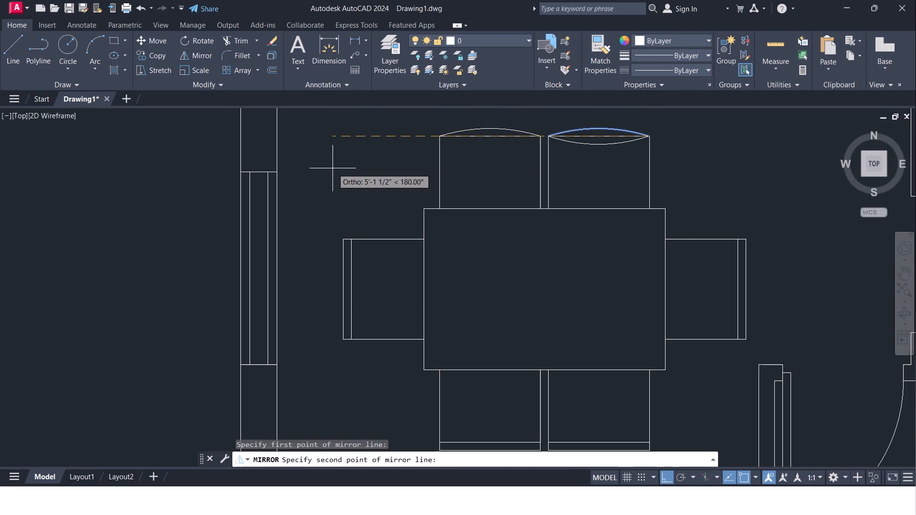
{"action": "left_click", "coordinate": [333, 168]}
{"action": "left_click_drag", "start_coordinate": [361, 212], "coordinate": [333, 168]}
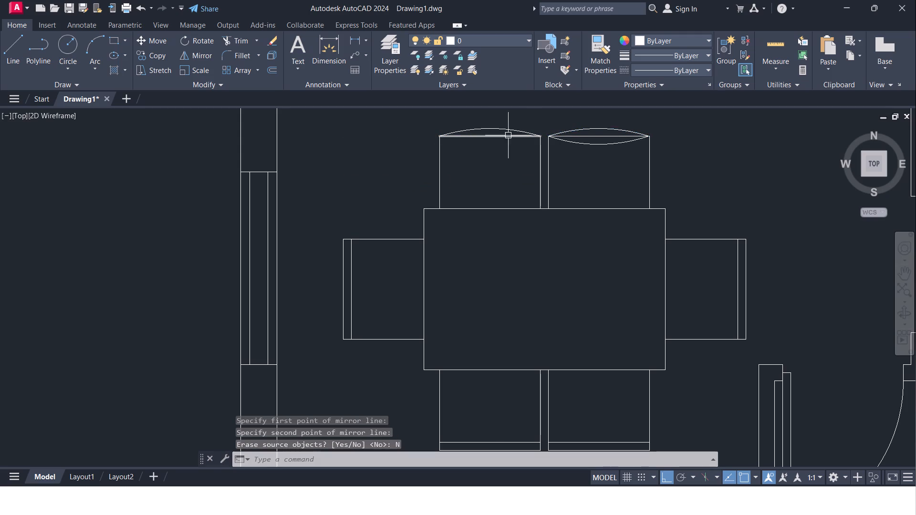
Move the mirrored arc by its right endpoint straight down onto the lower-right chair's inner backrest line.
{"action": "left_click", "coordinate": [588, 145]}
{"action": "left_click_drag", "start_coordinate": [150, 37], "coordinate": [170, 52]}
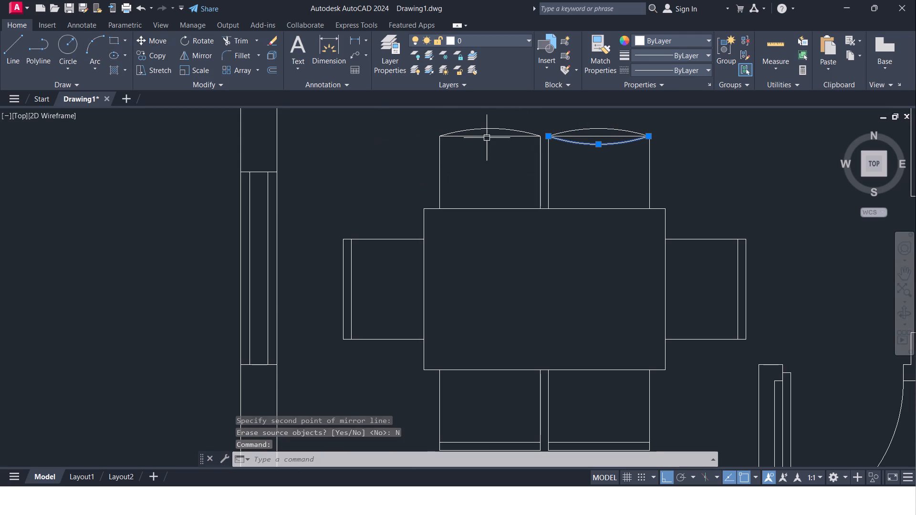
{"action": "left_click", "coordinate": [163, 44]}
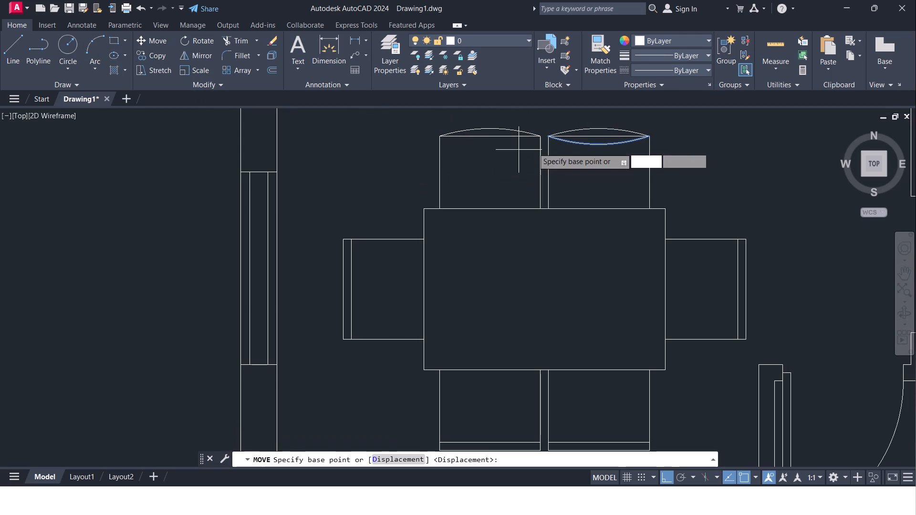
{"action": "left_click", "coordinate": [647, 138]}
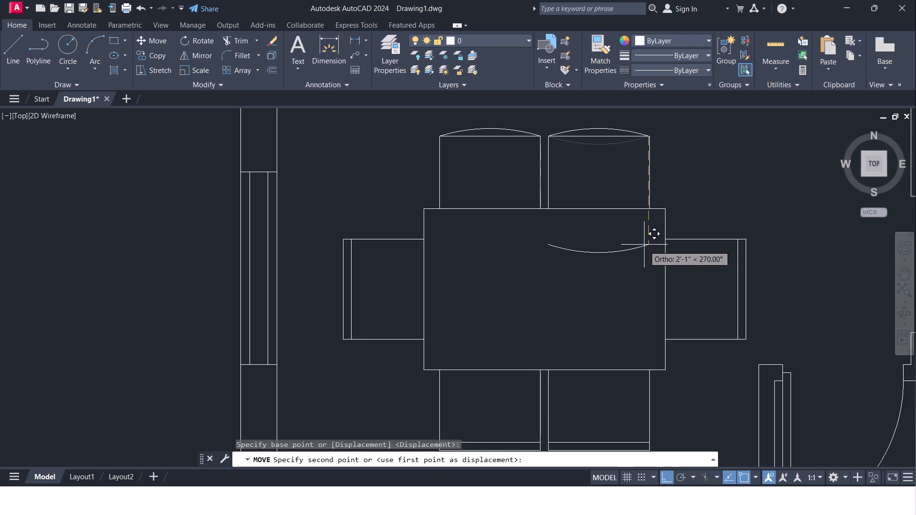
{"action": "middle_click_drag", "start_coordinate": [645, 246], "coordinate": [597, 99]}
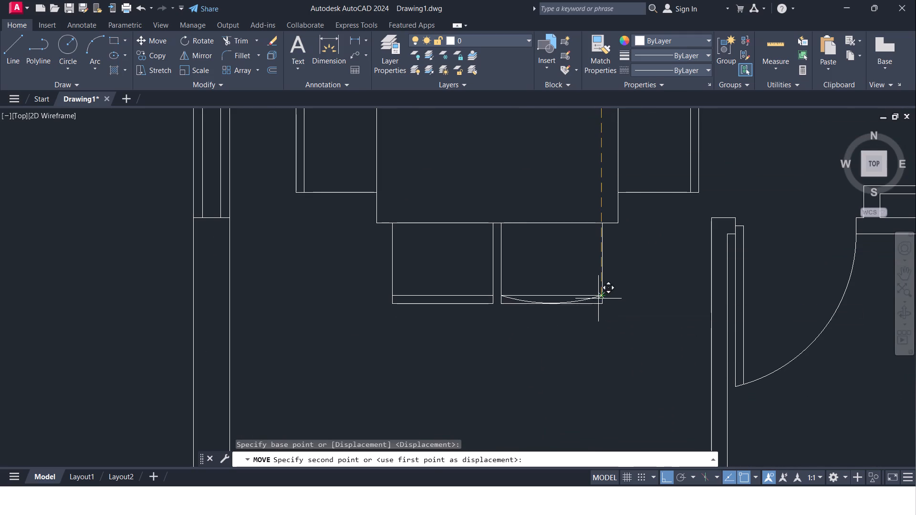
{"action": "scroll", "coordinate": [599, 297], "scroll_direction": "up", "scroll_amount": 2}
{"action": "left_click", "coordinate": [606, 294]}
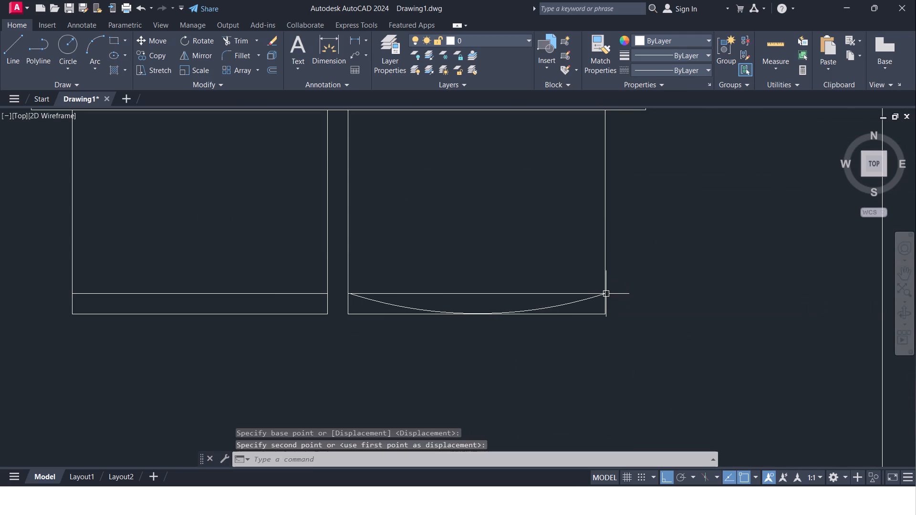
{"action": "key", "text": "Escape"}
Copy the backrest arc horizontally from the lower-right chair to the matching corner of the lower-left chair's inner backrest line.
{"action": "left_click", "coordinate": [547, 308]}
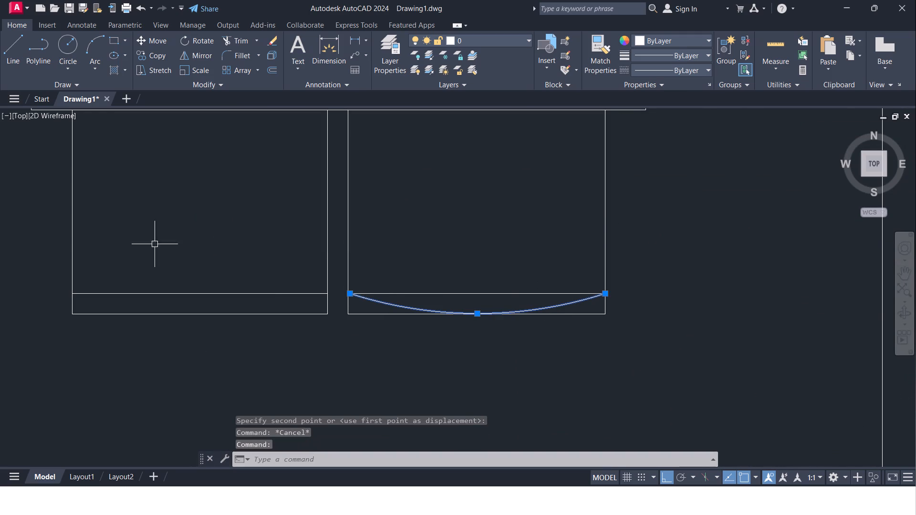
{"action": "left_click", "coordinate": [148, 58]}
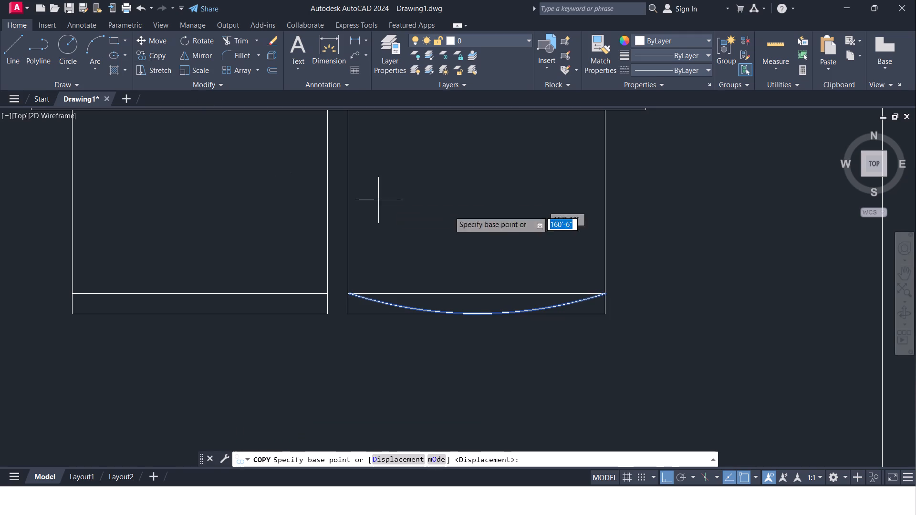
{"action": "left_click", "coordinate": [604, 291]}
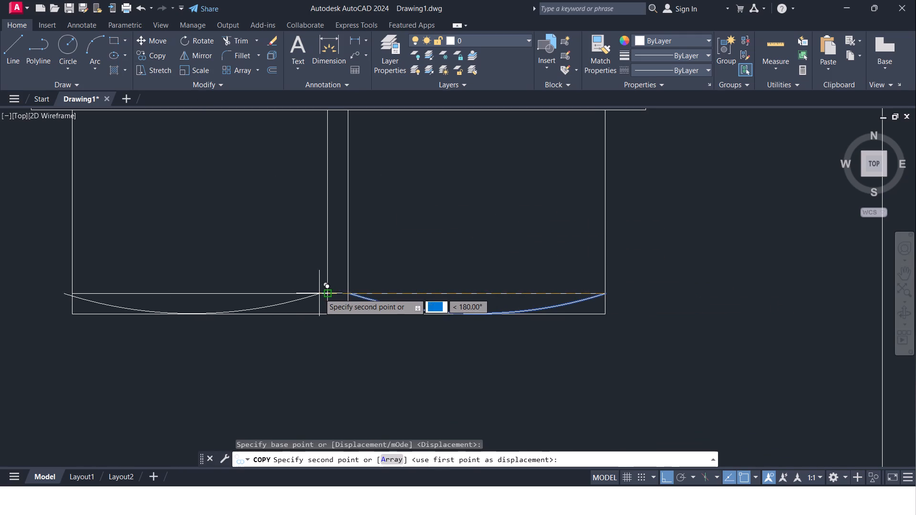
{"action": "left_click", "coordinate": [328, 293]}
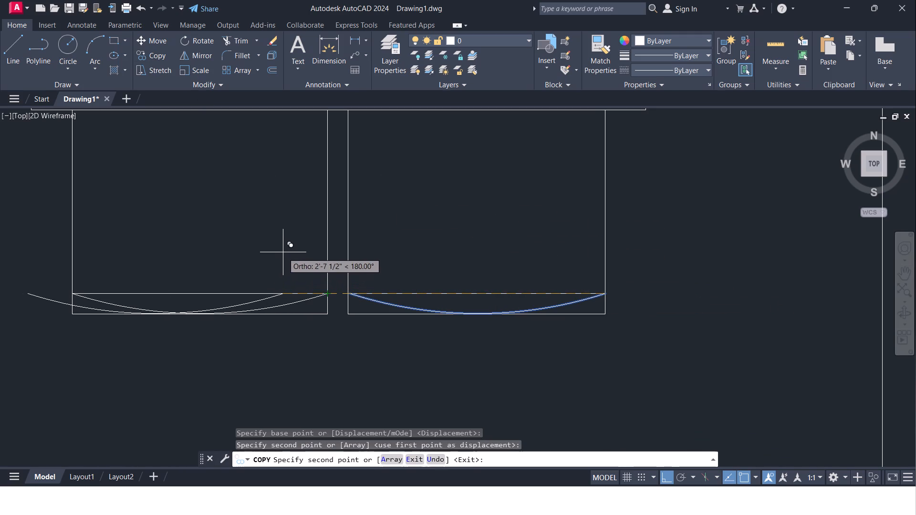
{"action": "key", "text": "Escape"}
Trim the straight outer backrest edges around the arc on the lower-left chair.
{"action": "key", "text": "t"}
{"action": "key", "text": "r"}
{"action": "left_click", "coordinate": [319, 279]}
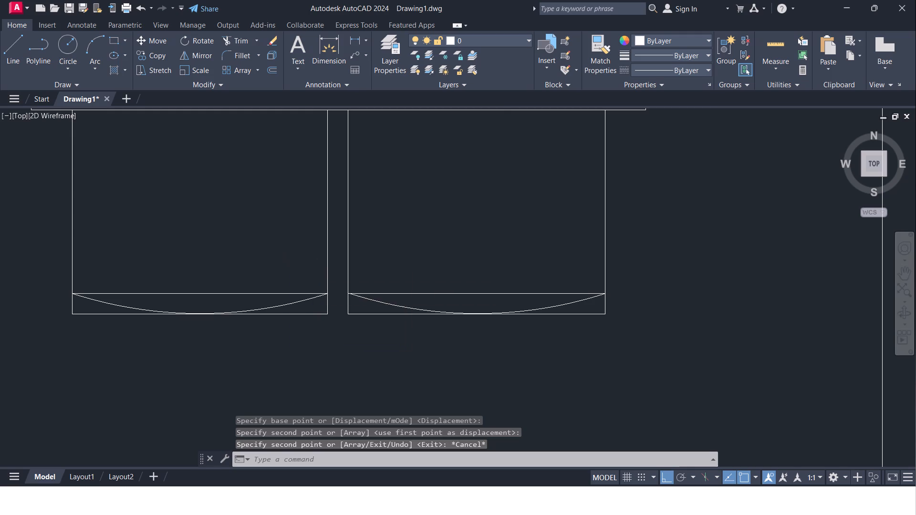
{"action": "left_click", "coordinate": [326, 303]}
{"action": "left_click", "coordinate": [321, 315]}
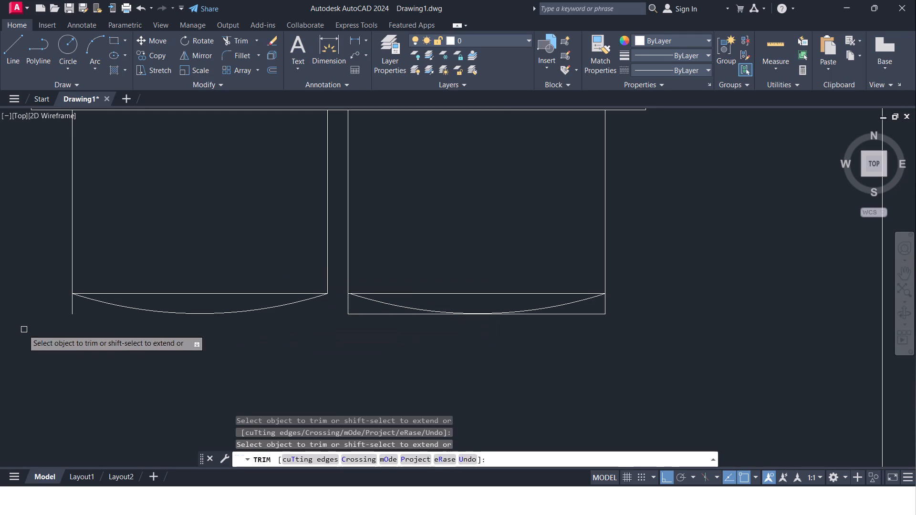
{"action": "left_click", "coordinate": [71, 306]}
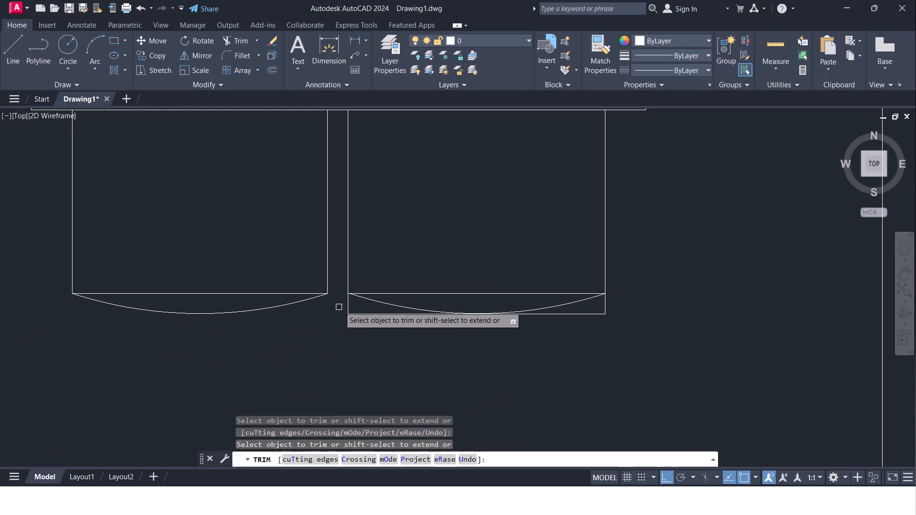
Trim the straight outer backrest edges around the arc on the lower-right chair.
{"action": "left_click", "coordinate": [345, 303]}
{"action": "left_click", "coordinate": [359, 316]}
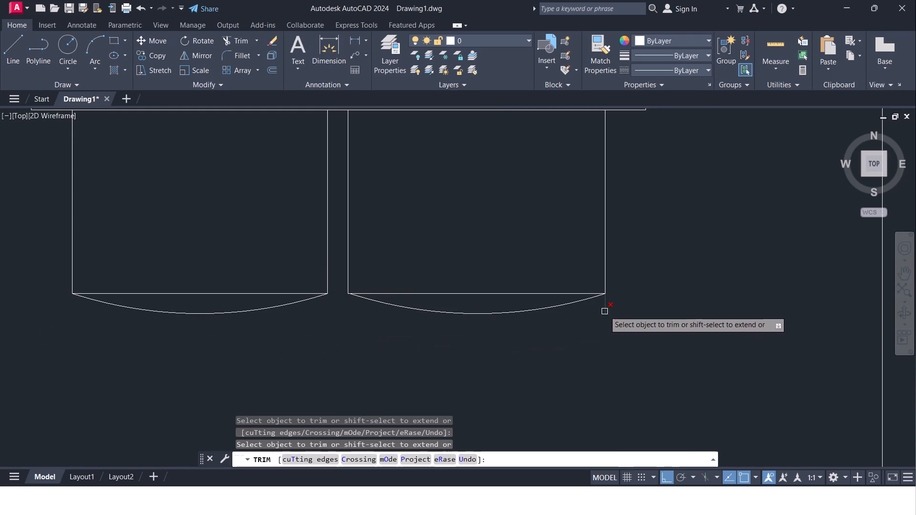
{"action": "left_click", "coordinate": [605, 306]}
{"action": "middle_click_drag", "start_coordinate": [514, 226], "coordinate": [473, 278]}
{"action": "scroll", "coordinate": [463, 274], "scroll_direction": "down", "scroll_amount": 1}
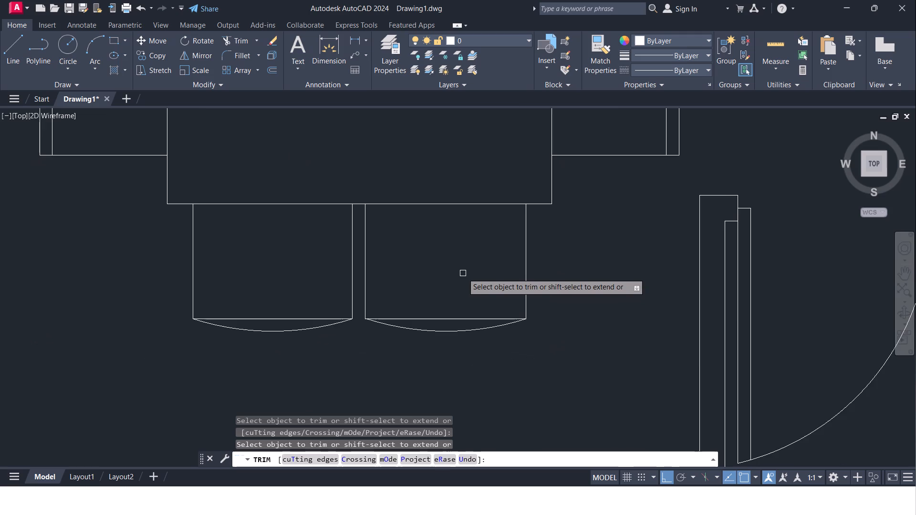
{"action": "scroll", "coordinate": [463, 273], "scroll_direction": "down", "scroll_amount": 3}
{"action": "middle_click_drag", "start_coordinate": [463, 265], "coordinate": [379, 271]}
{"action": "key", "text": "Escape"}
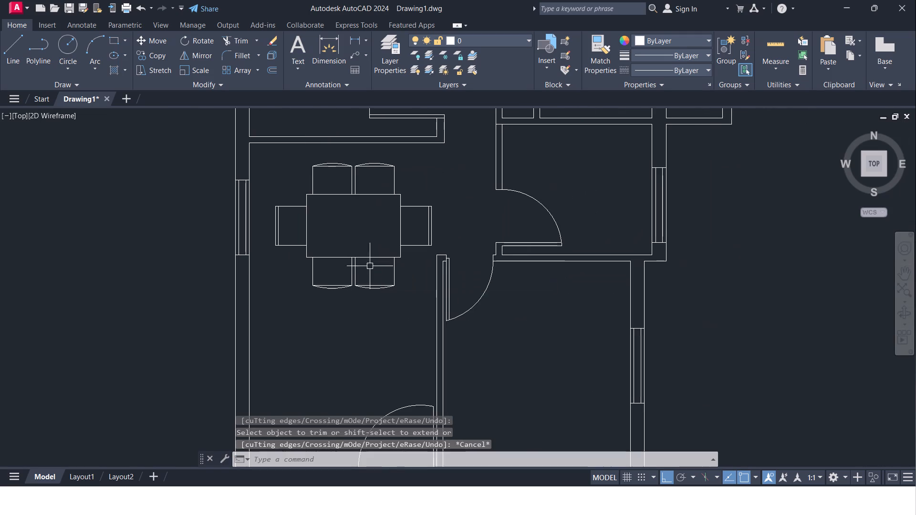
Copy the upper-right chair's backrest arc about 2'-11" straight down onto the middle of the table.
{"action": "left_click", "coordinate": [379, 161]}
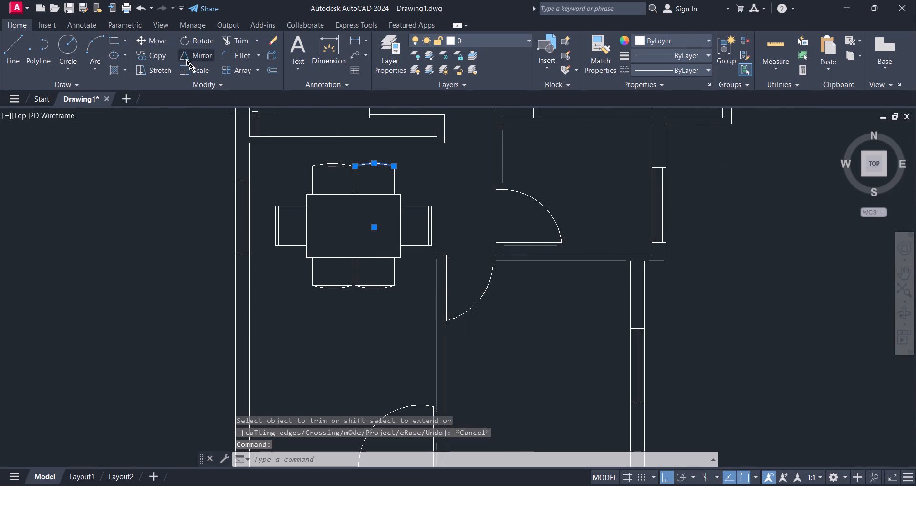
{"action": "left_click", "coordinate": [156, 55]}
{"action": "left_click", "coordinate": [376, 162]}
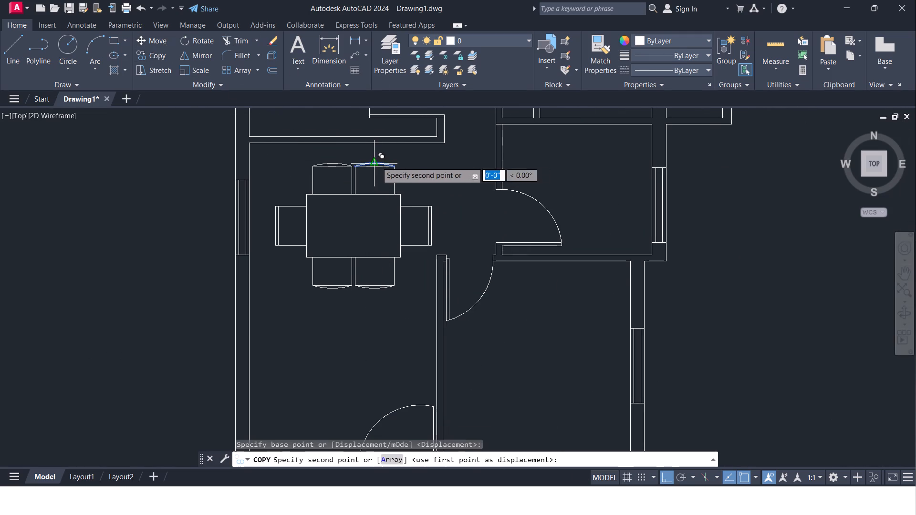
{"action": "left_click", "coordinate": [365, 218]}
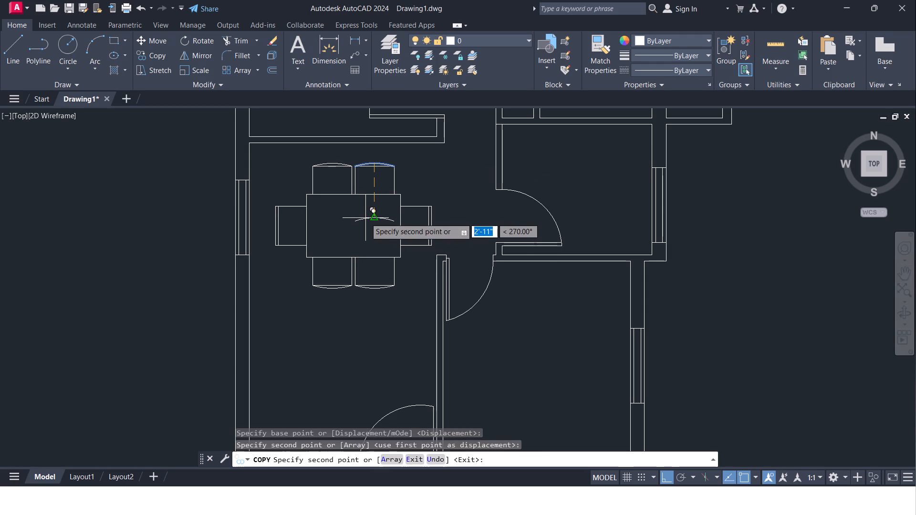
{"action": "key", "text": "Escape"}
Rotate the arc copy on the table 90° clockwise about its right endpoint so it bulges toward the right-hand chair.
{"action": "scroll", "coordinate": [371, 220], "scroll_direction": "up", "scroll_amount": 2}
{"action": "left_click", "coordinate": [372, 215]}
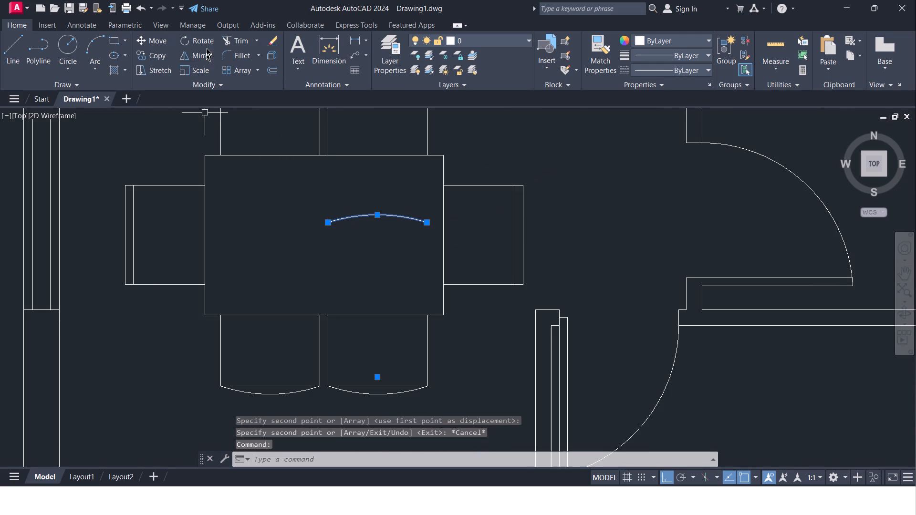
{"action": "left_click", "coordinate": [207, 45]}
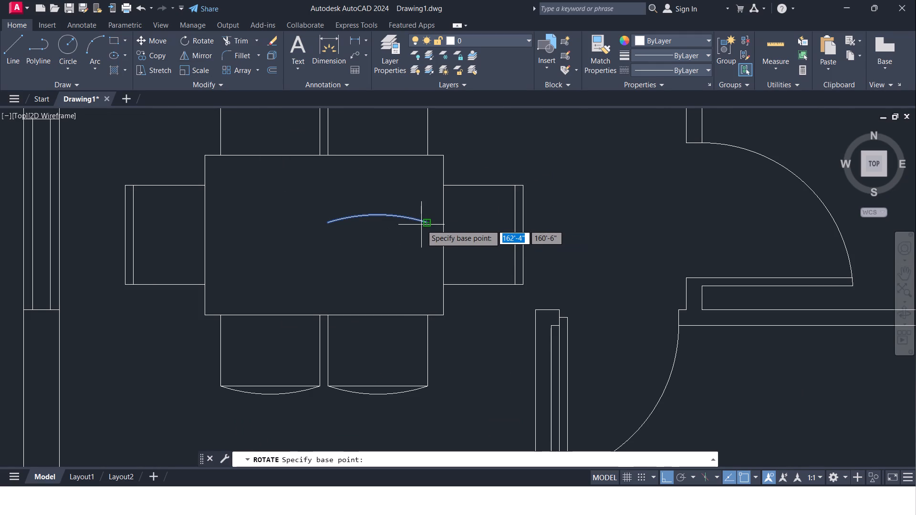
{"action": "left_click", "coordinate": [427, 223]}
{"action": "left_click", "coordinate": [419, 270]}
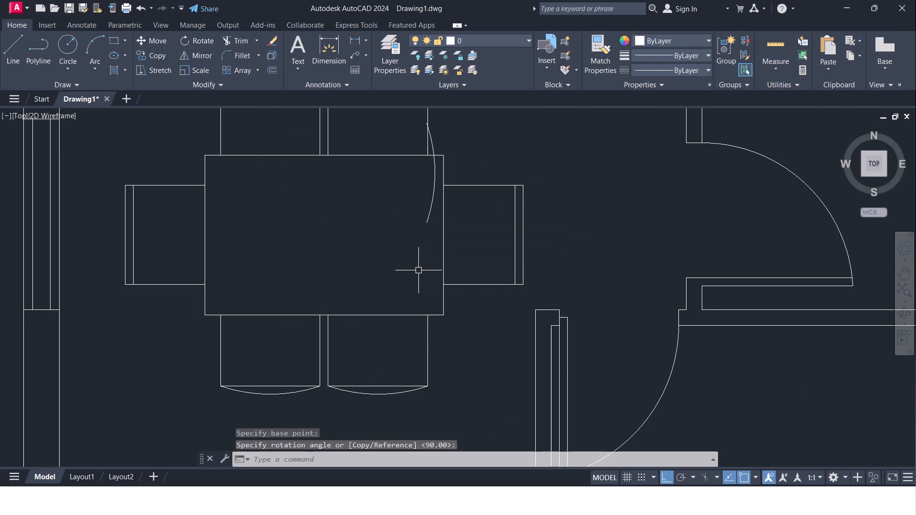
With Ortho off, move the rotated arc by its upper endpoint to the top of the right-end chair's inner backrest line.
{"action": "left_click", "coordinate": [434, 172]}
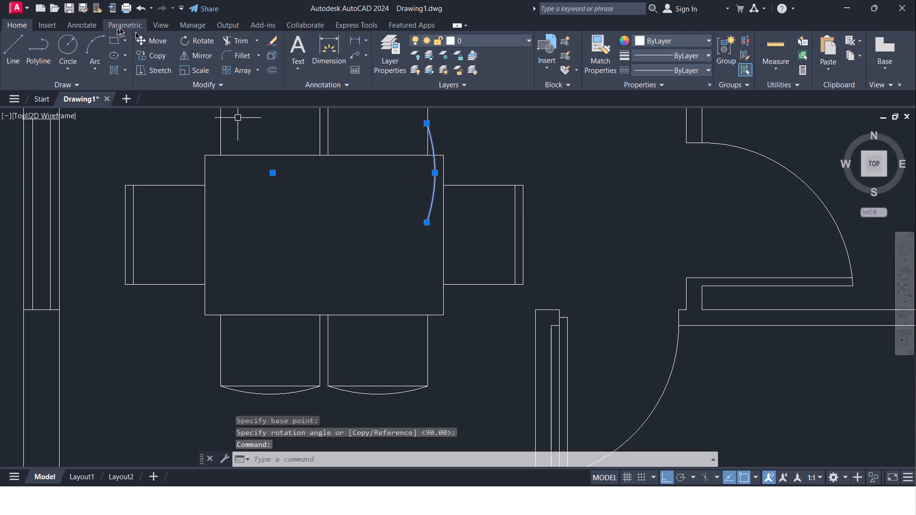
{"action": "left_click", "coordinate": [157, 44]}
{"action": "left_click", "coordinate": [427, 124]}
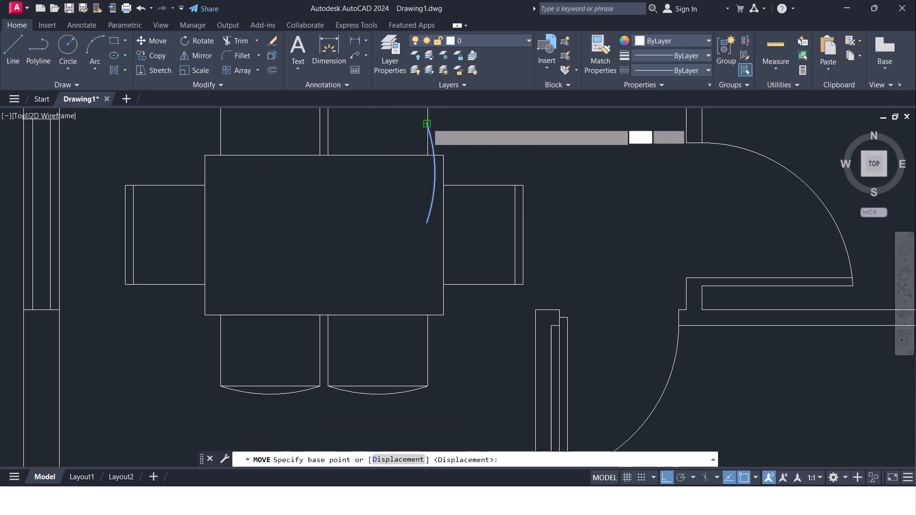
{"action": "left_click", "coordinate": [658, 475]}
{"action": "left_click", "coordinate": [667, 478]}
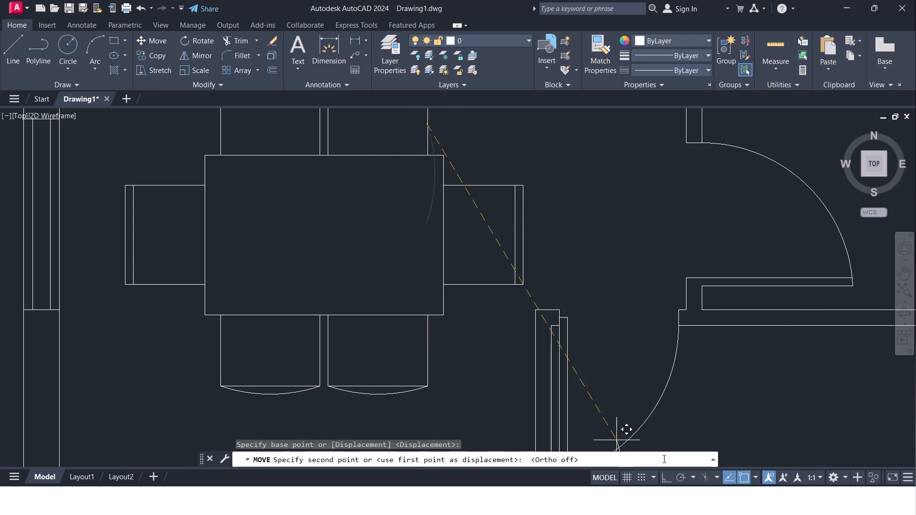
{"action": "scroll", "coordinate": [521, 197], "scroll_direction": "up", "scroll_amount": 2}
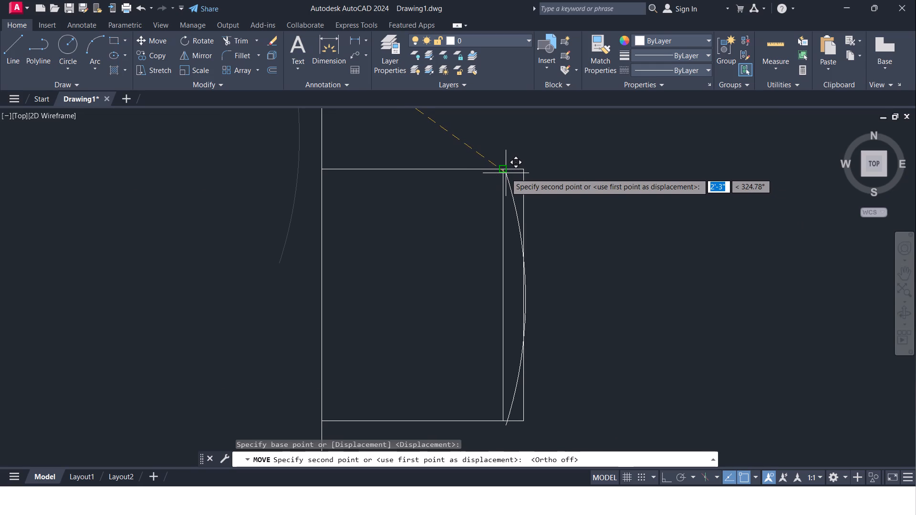
{"action": "left_click", "coordinate": [505, 171]}
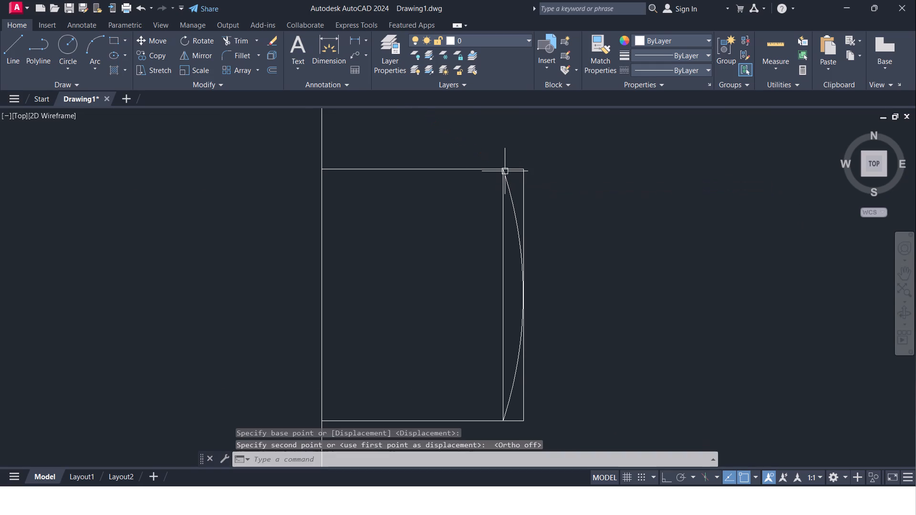
{"action": "key", "text": "Escape"}
Mirror the right-end chair's backrest arc about its vertical inner backrest line, keeping the original arc.
{"action": "scroll", "coordinate": [390, 230], "scroll_direction": "down", "scroll_amount": 1}
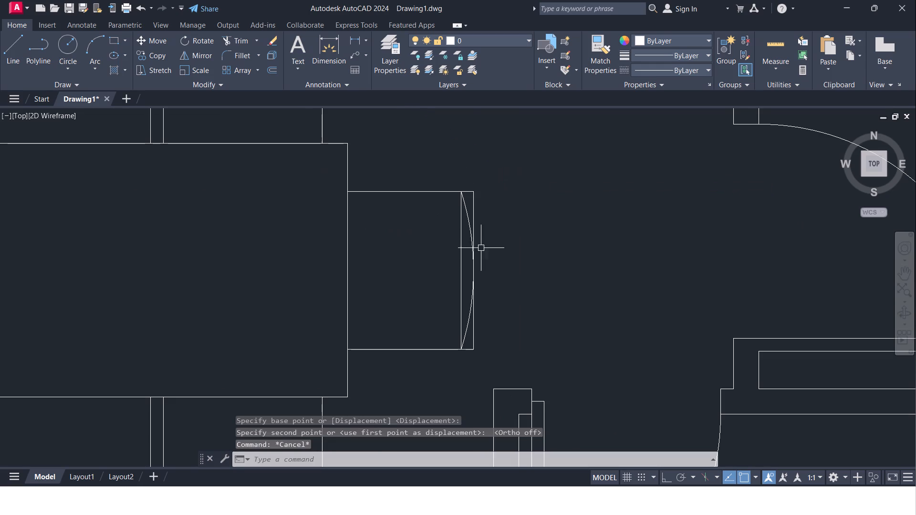
{"action": "left_click", "coordinate": [468, 232]}
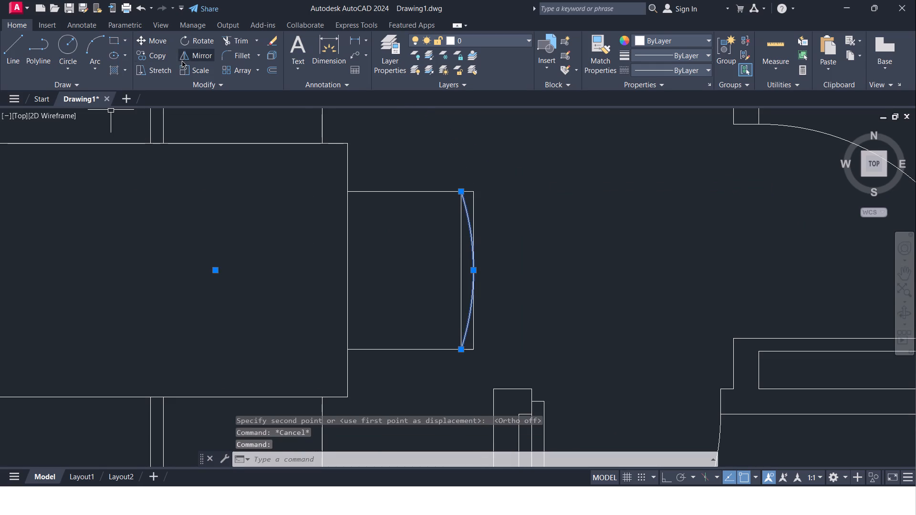
{"action": "left_click", "coordinate": [182, 61]}
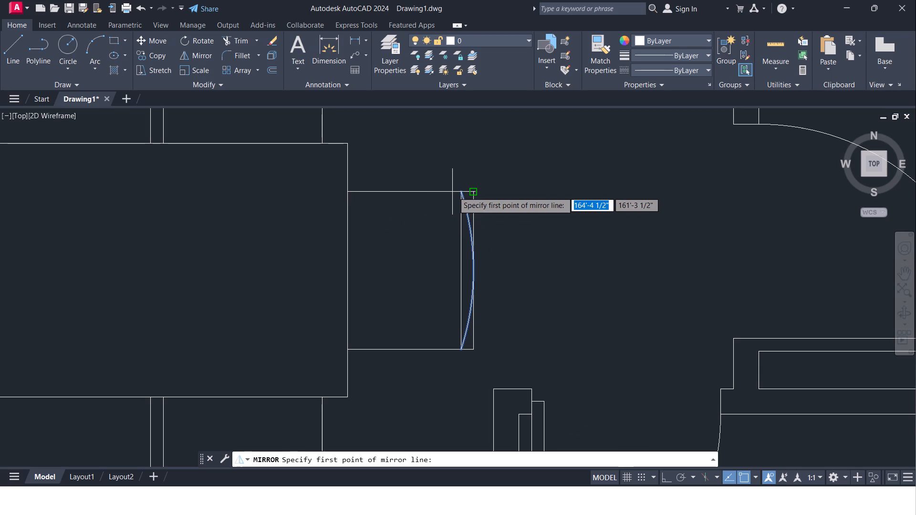
{"action": "left_click", "coordinate": [458, 192]}
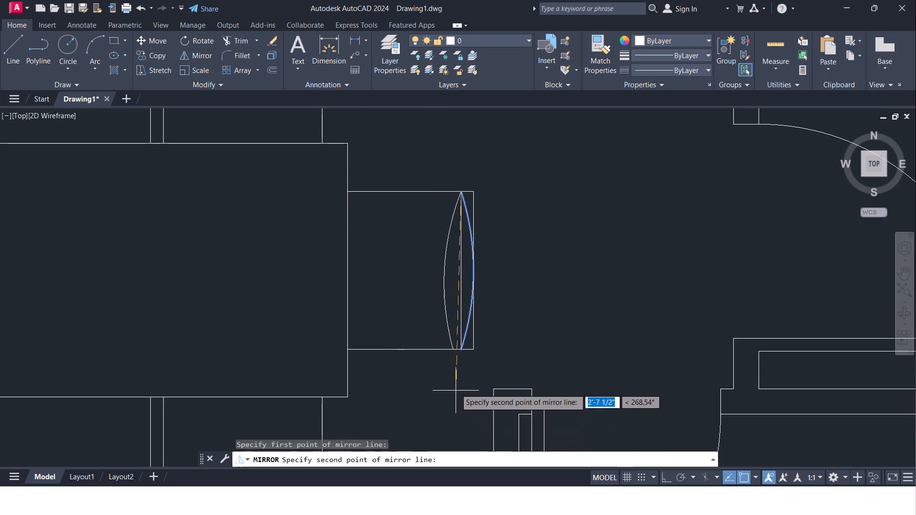
{"action": "left_click", "coordinate": [460, 343]}
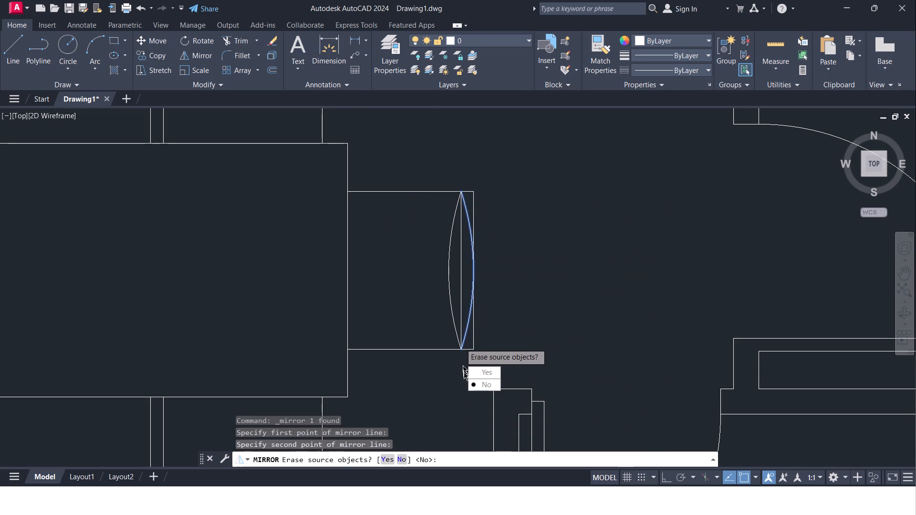
{"action": "left_click_drag", "start_coordinate": [476, 386], "coordinate": [460, 343]}
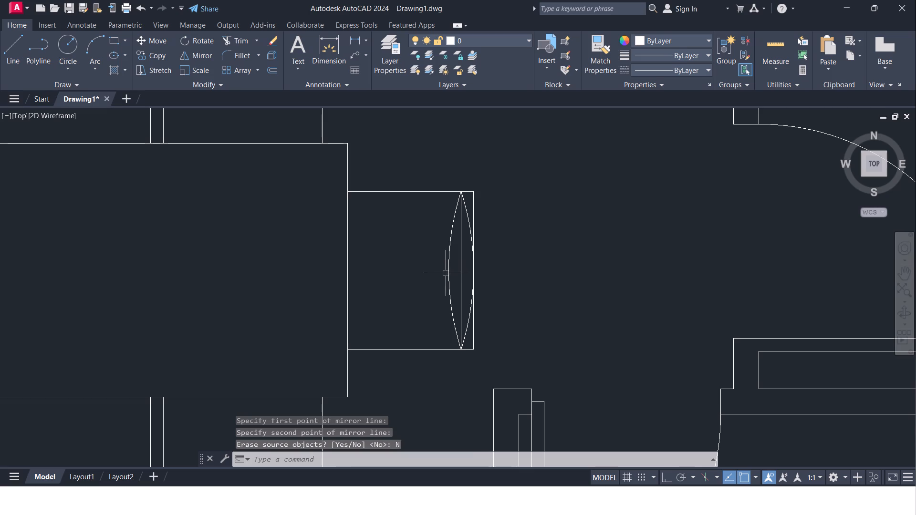
With Ortho on, move the mirrored arc by its upper endpoint horizontally to the top of the left-end chair's inner backrest line.
{"action": "left_click", "coordinate": [448, 277]}
{"action": "left_click", "coordinate": [145, 48]}
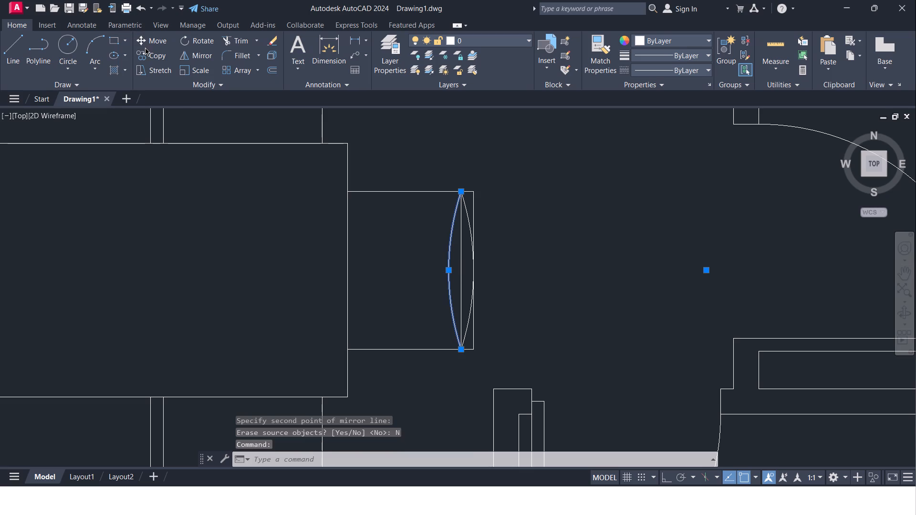
{"action": "left_click", "coordinate": [165, 39]}
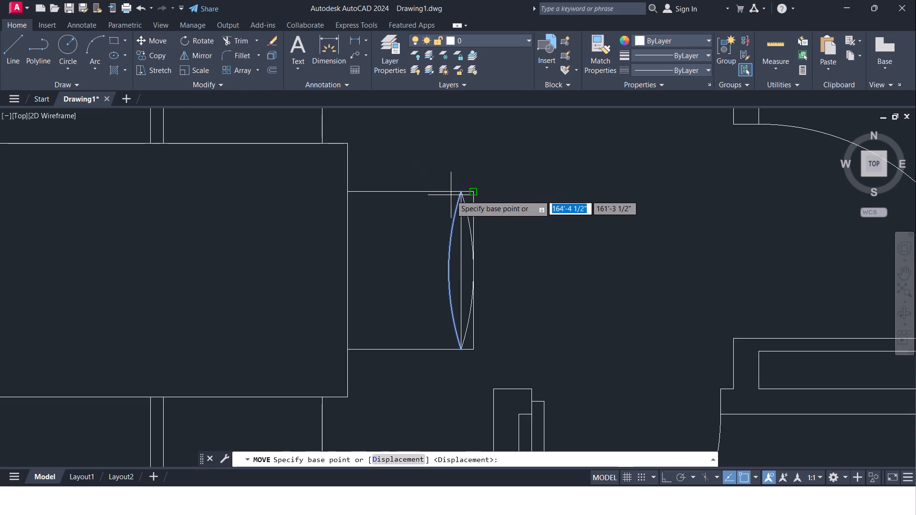
{"action": "left_click", "coordinate": [666, 481]}
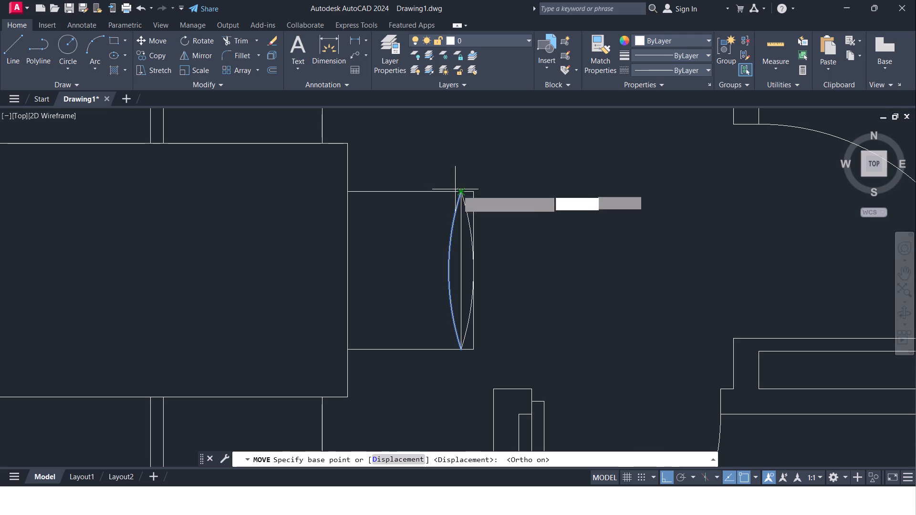
{"action": "left_click_drag", "start_coordinate": [461, 192], "coordinate": [443, 194]}
{"action": "middle_click_drag", "start_coordinate": [242, 196], "coordinate": [430, 167]}
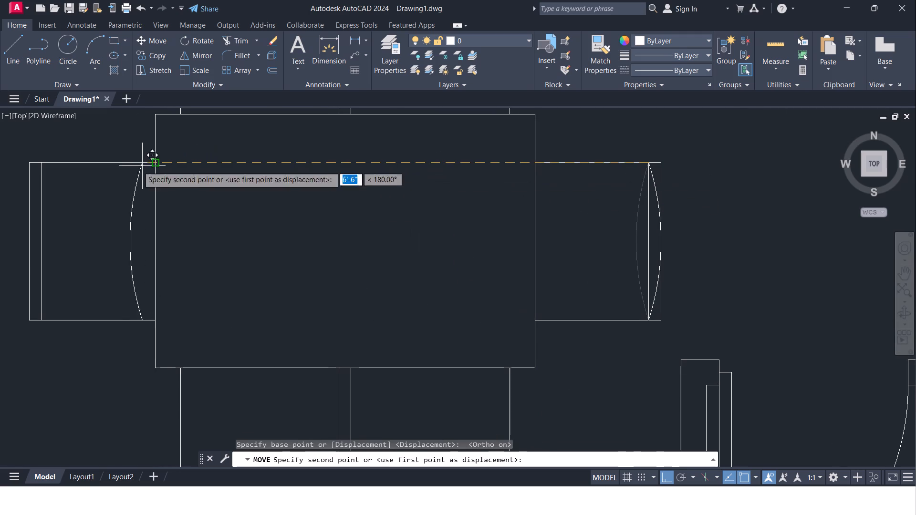
{"action": "scroll", "coordinate": [5, 167], "scroll_direction": "up", "scroll_amount": 3}
{"action": "middle_click_drag", "start_coordinate": [15, 165], "coordinate": [64, 170]}
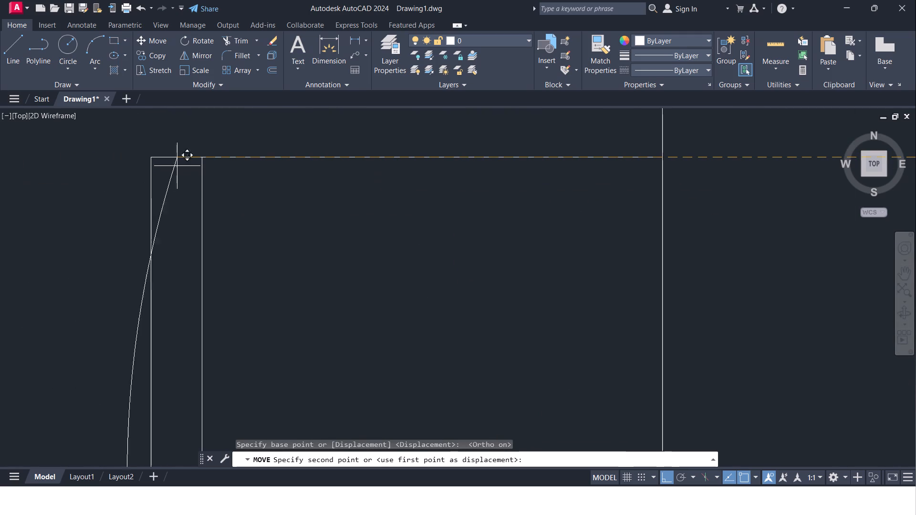
{"action": "left_click", "coordinate": [203, 159]}
{"action": "scroll", "coordinate": [258, 226], "scroll_direction": "down", "scroll_amount": 1}
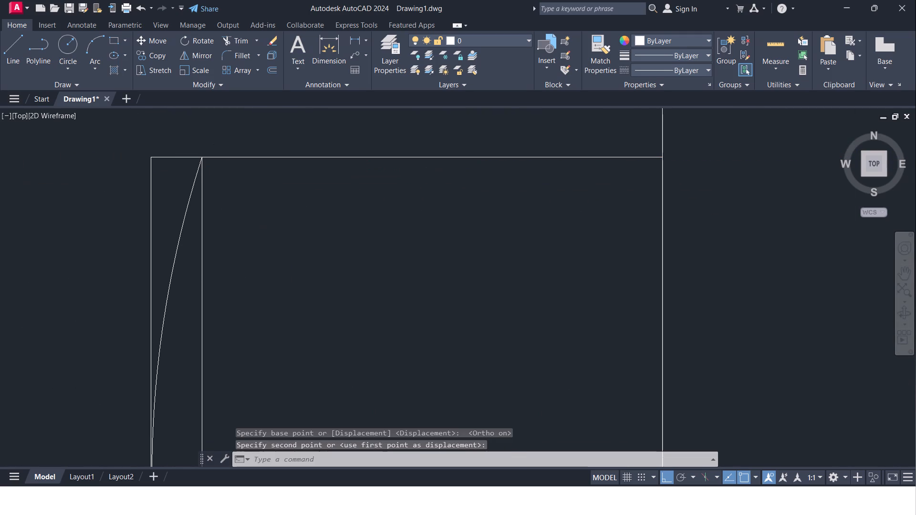
{"action": "scroll", "coordinate": [258, 226], "scroll_direction": "down", "scroll_amount": 1}
{"action": "middle_click_drag", "start_coordinate": [264, 232], "coordinate": [284, 174]}
{"action": "key", "text": "Escape"}
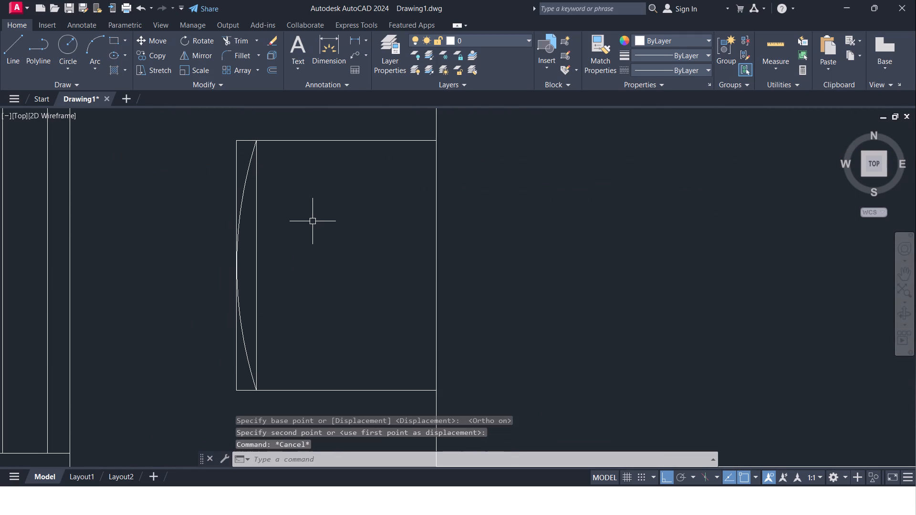
Trim the left-end chair's straight outer edge and the two corner stubs outside its curved backrest.
{"action": "type", "text": "TR"}
{"action": "left_click", "coordinate": [338, 246]}
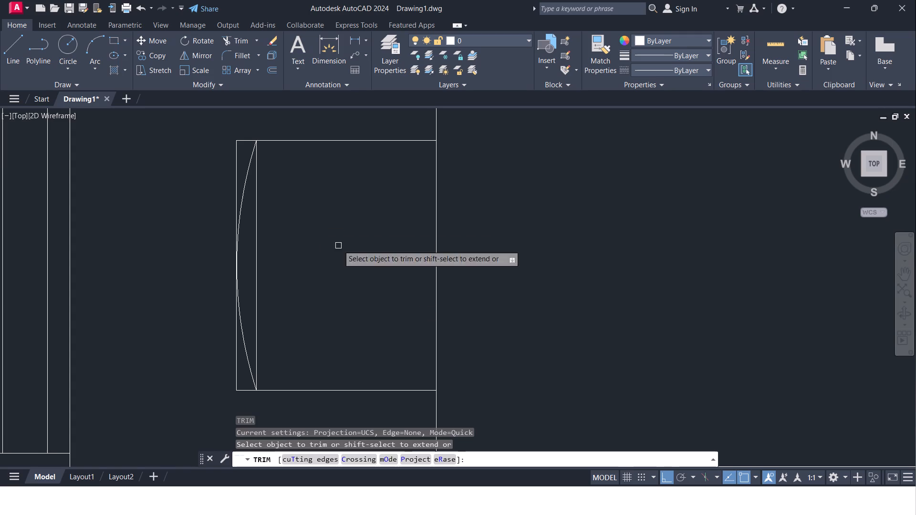
{"action": "left_click", "coordinate": [244, 141]}
{"action": "left_click", "coordinate": [233, 155]}
{"action": "left_click", "coordinate": [239, 170]}
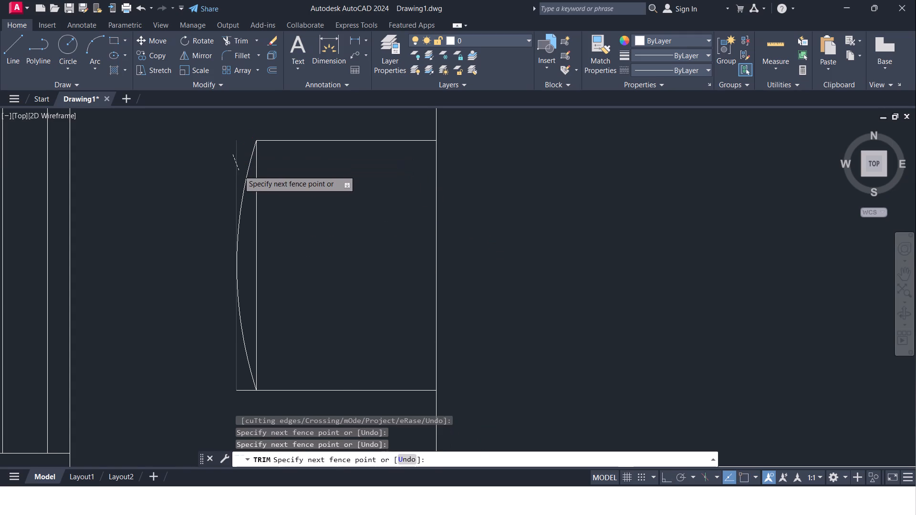
{"action": "left_click", "coordinate": [243, 390]}
Trim the right-end chair's straight outer edge and the two corner stubs beyond its curved backrest, finishing the Trim command.
{"action": "scroll", "coordinate": [229, 382], "scroll_direction": "down", "scroll_amount": 4}
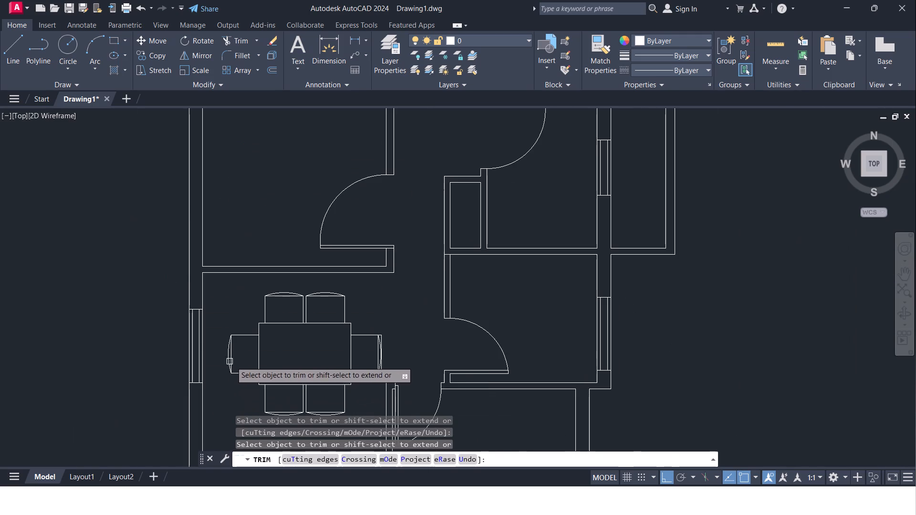
{"action": "middle_click_drag", "start_coordinate": [311, 365], "coordinate": [251, 269]}
{"action": "scroll", "coordinate": [308, 227], "scroll_direction": "up", "scroll_amount": 2}
{"action": "middle_click_drag", "start_coordinate": [325, 236], "coordinate": [284, 189]}
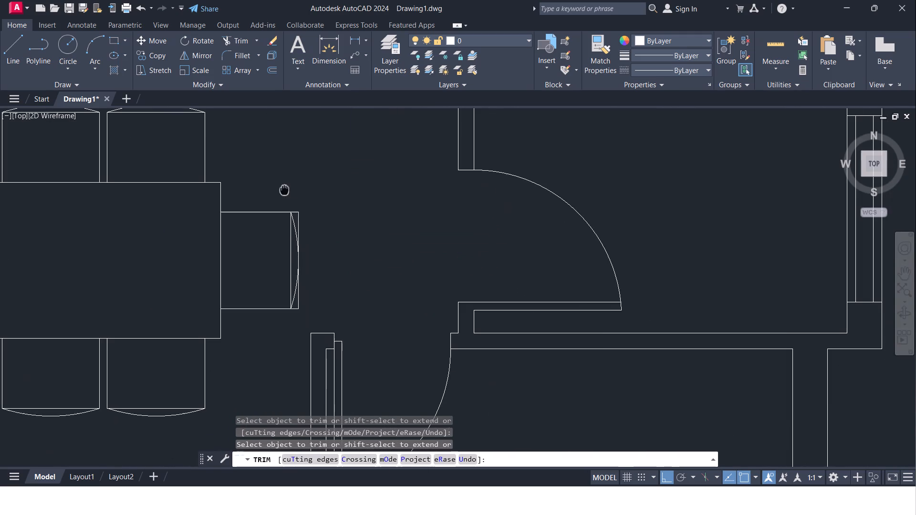
{"action": "scroll", "coordinate": [297, 211], "scroll_direction": "up", "scroll_amount": 2}
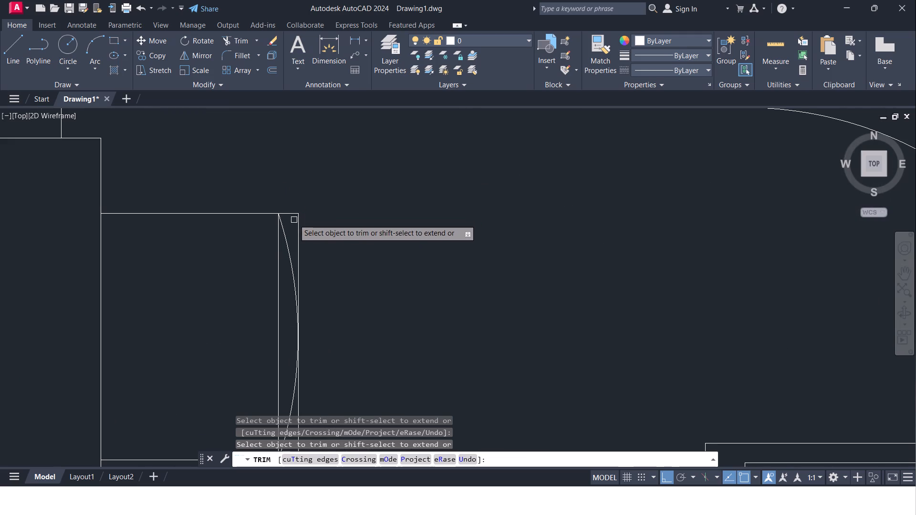
{"action": "left_click", "coordinate": [292, 216]}
{"action": "left_click", "coordinate": [297, 229]}
{"action": "middle_click_drag", "start_coordinate": [297, 230], "coordinate": [306, 126]}
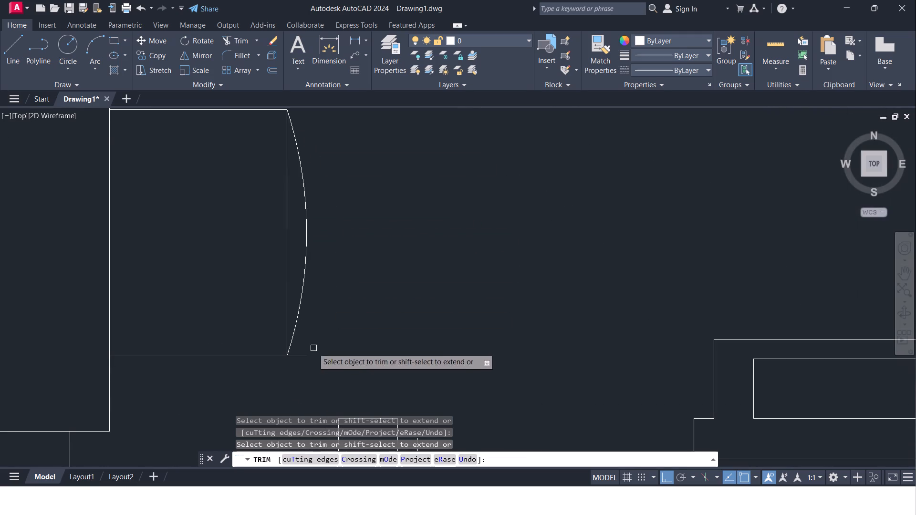
{"action": "left_click", "coordinate": [301, 360]}
{"action": "left_click", "coordinate": [300, 356]}
{"action": "scroll", "coordinate": [302, 354], "scroll_direction": "down", "scroll_amount": 4}
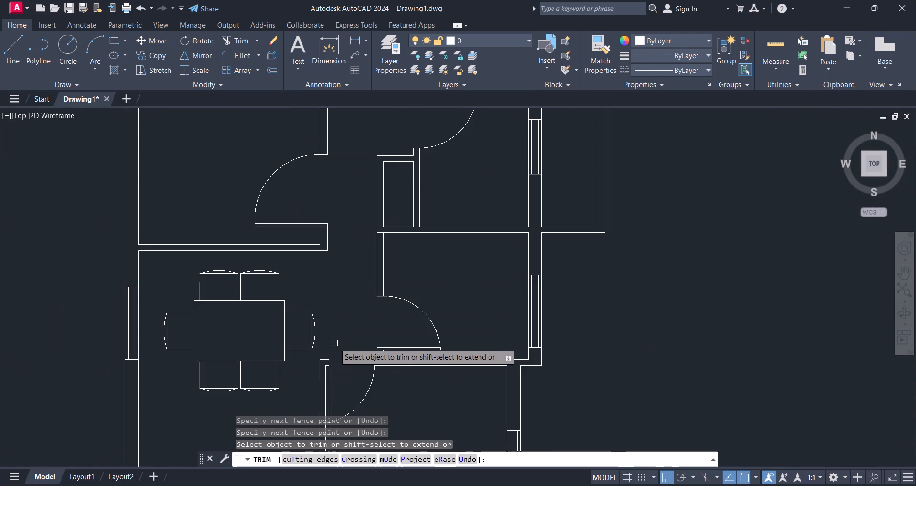
{"action": "middle_click_drag", "start_coordinate": [337, 339], "coordinate": [337, 186]}
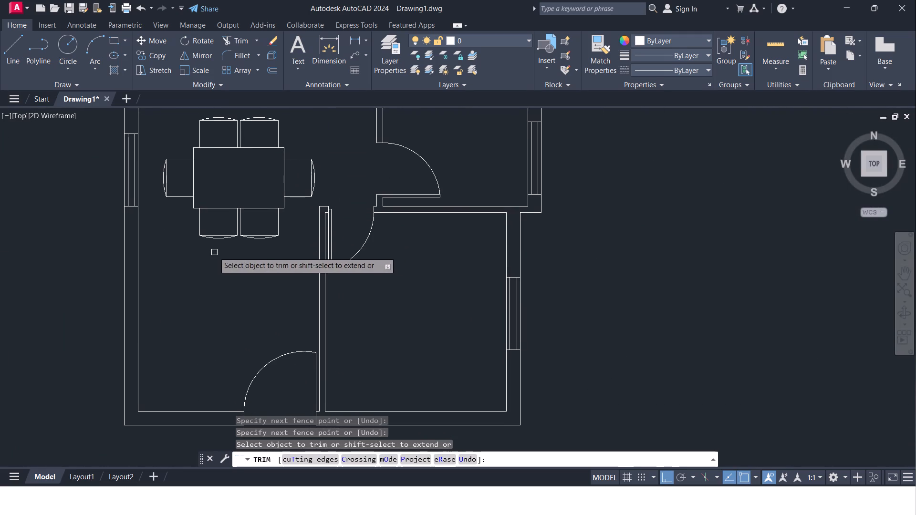
{"action": "middle_click_drag", "start_coordinate": [198, 250], "coordinate": [234, 291]}
{"action": "scroll", "coordinate": [245, 297], "scroll_direction": "down", "scroll_amount": 2}
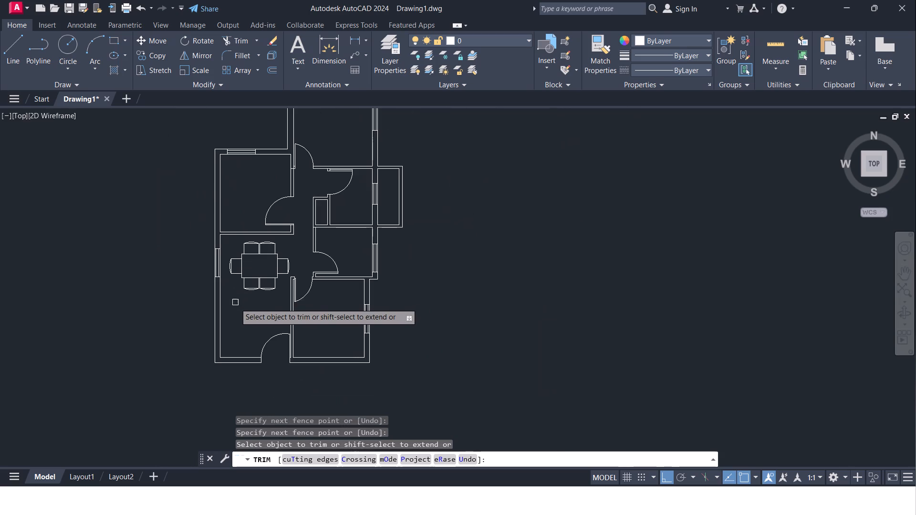
{"action": "scroll", "coordinate": [237, 303], "scroll_direction": "down", "scroll_amount": 1}
{"action": "middle_click_drag", "start_coordinate": [238, 303], "coordinate": [343, 278]}
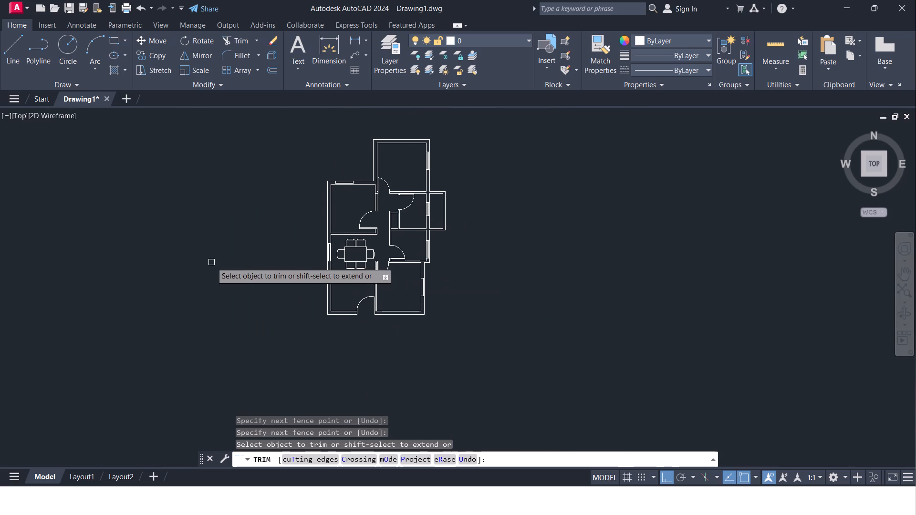
{"action": "key", "text": "Escape"}
Scale the whole dining table and chair set down to about three quarters of its size, based near the table's lower-left corner.
{"action": "scroll", "coordinate": [349, 306], "scroll_direction": "up", "scroll_amount": 1}
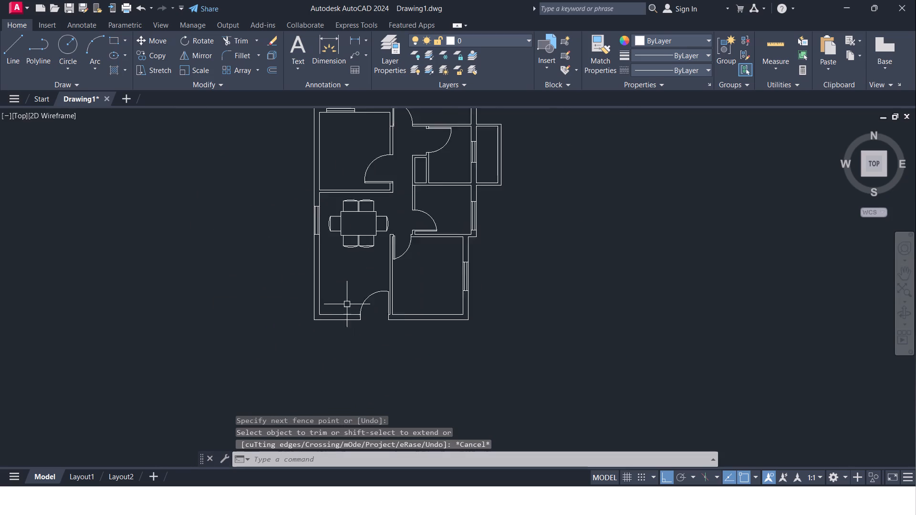
{"action": "scroll", "coordinate": [347, 304], "scroll_direction": "up", "scroll_amount": 1}
{"action": "middle_click_drag", "start_coordinate": [345, 299], "coordinate": [319, 312]}
{"action": "left_click", "coordinate": [287, 146]}
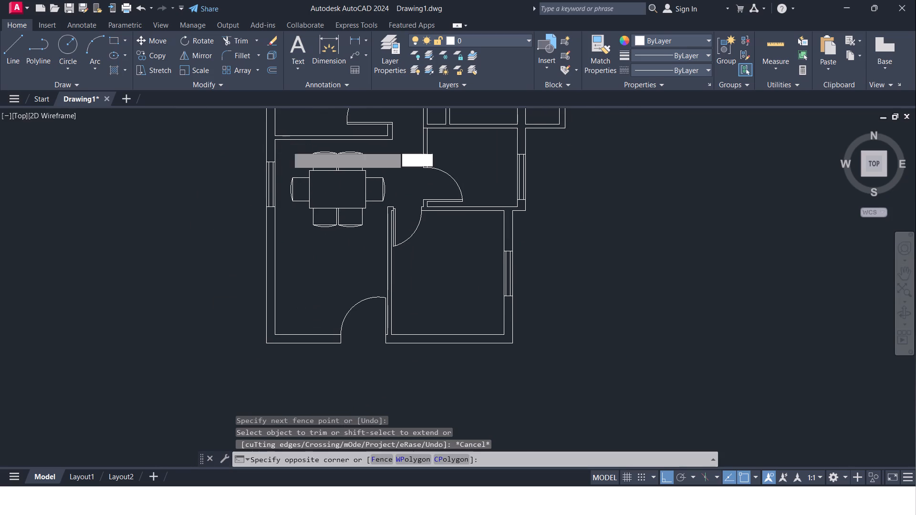
{"action": "left_click", "coordinate": [387, 247]}
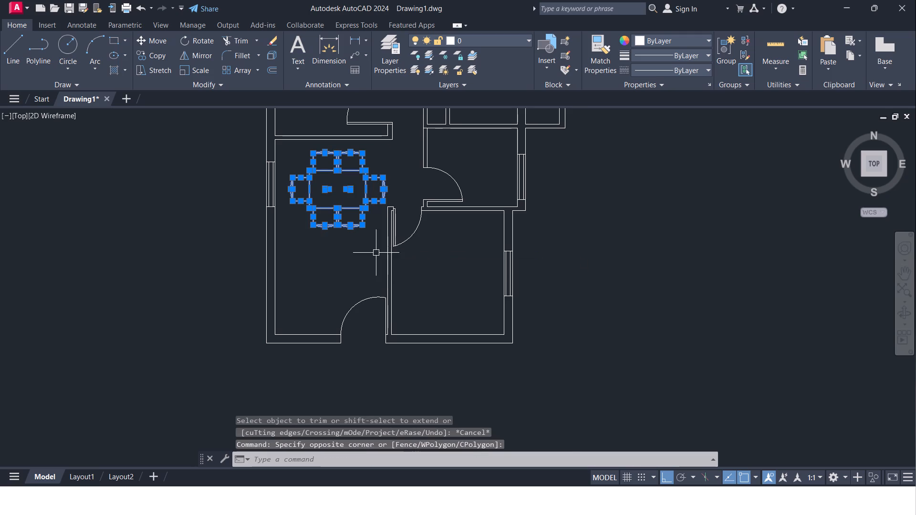
{"action": "left_click", "coordinate": [183, 68]}
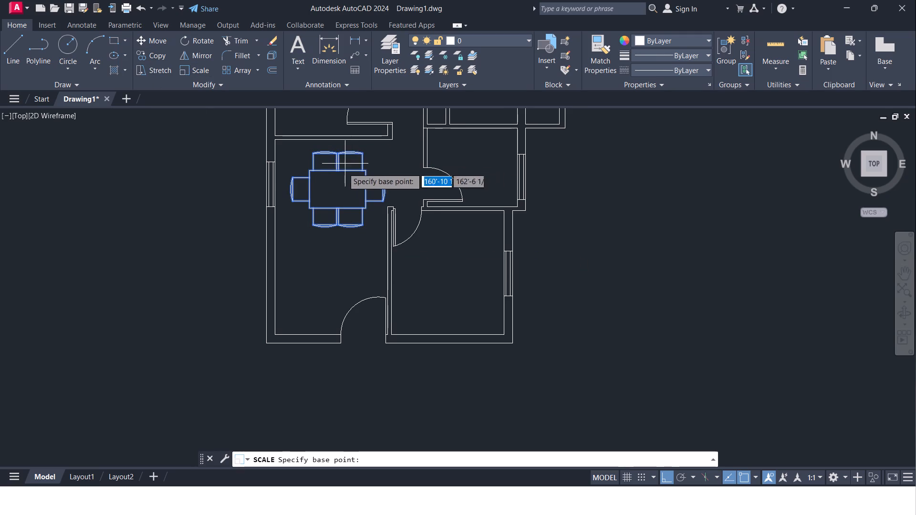
{"action": "left_click", "coordinate": [312, 206]}
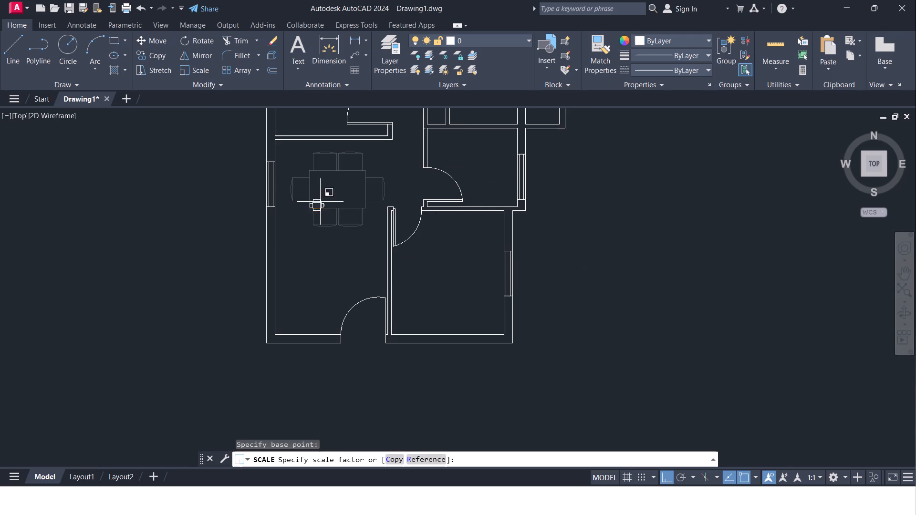
{"action": "left_click", "coordinate": [349, 191]}
With Ortho off, move the complete dining set diagonally up and to the right, clear of the room's left wall.
{"action": "left_click", "coordinate": [290, 161]}
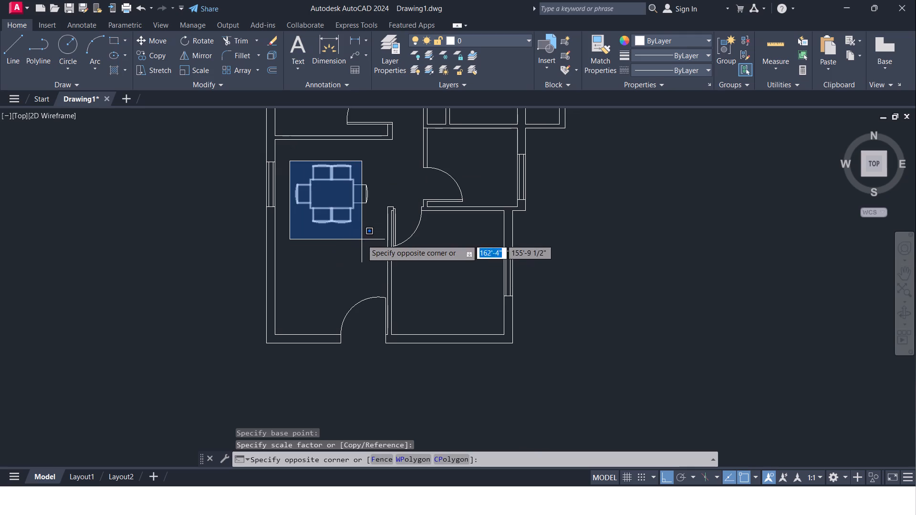
{"action": "left_click", "coordinate": [371, 239]}
{"action": "left_click", "coordinate": [158, 41]}
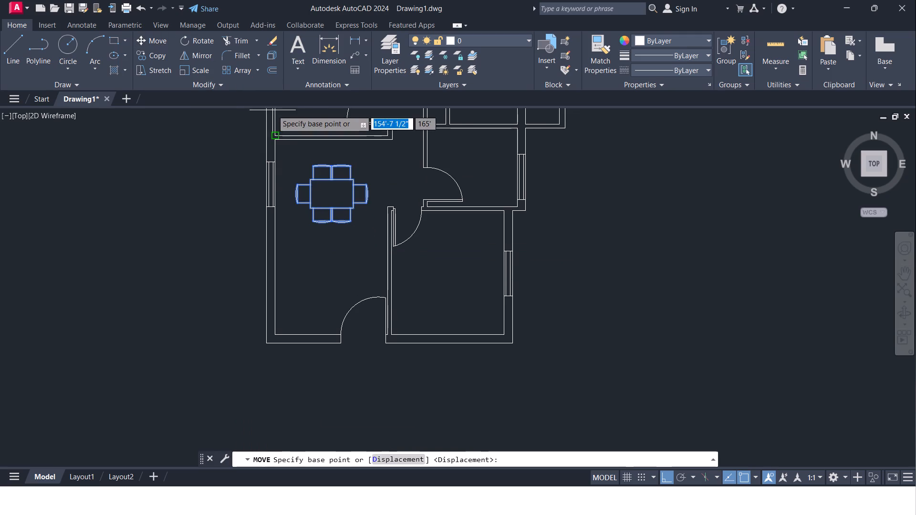
{"action": "left_click", "coordinate": [330, 196]}
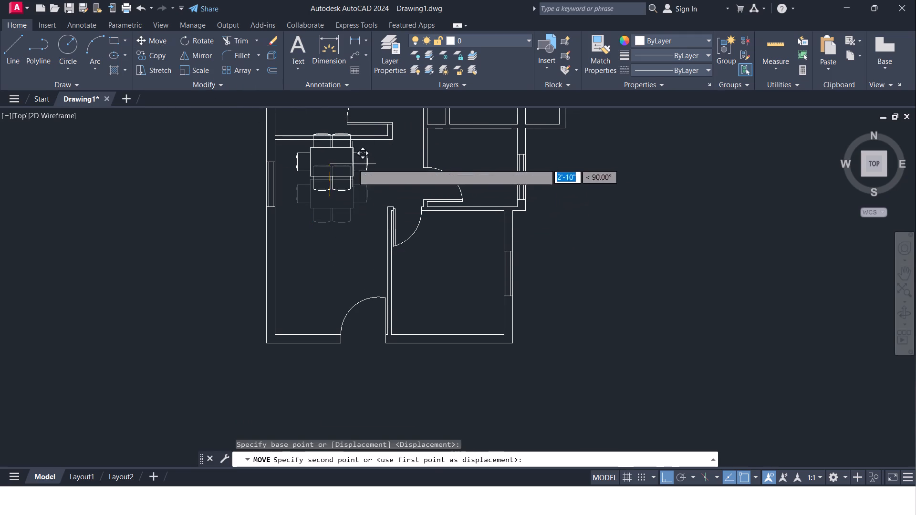
{"action": "left_click", "coordinate": [666, 477]}
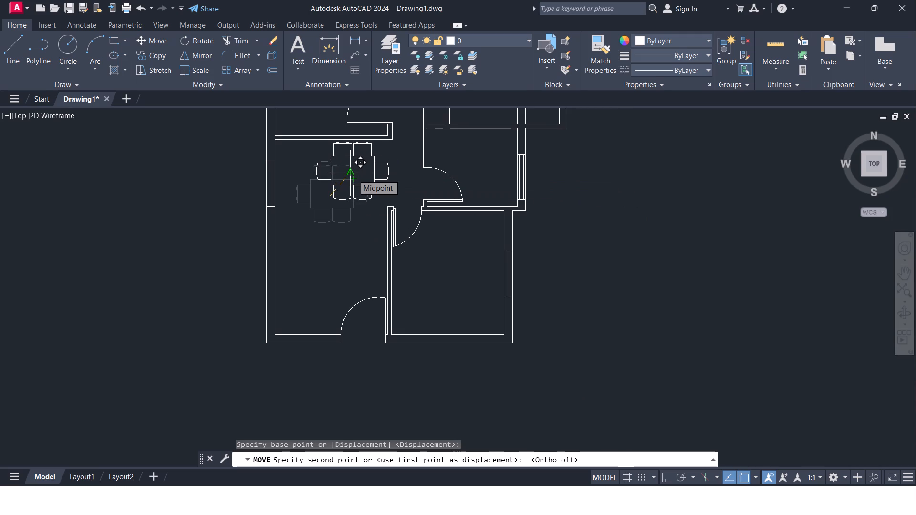
{"action": "left_click", "coordinate": [353, 178]}
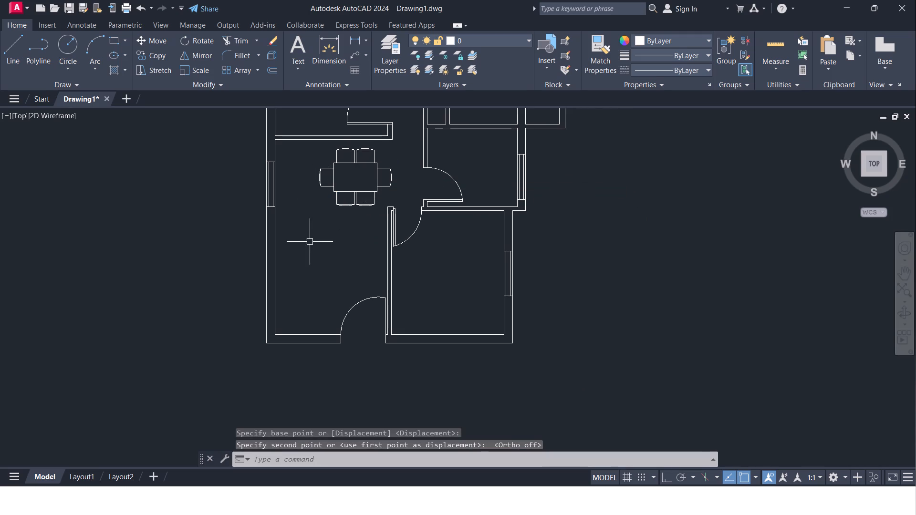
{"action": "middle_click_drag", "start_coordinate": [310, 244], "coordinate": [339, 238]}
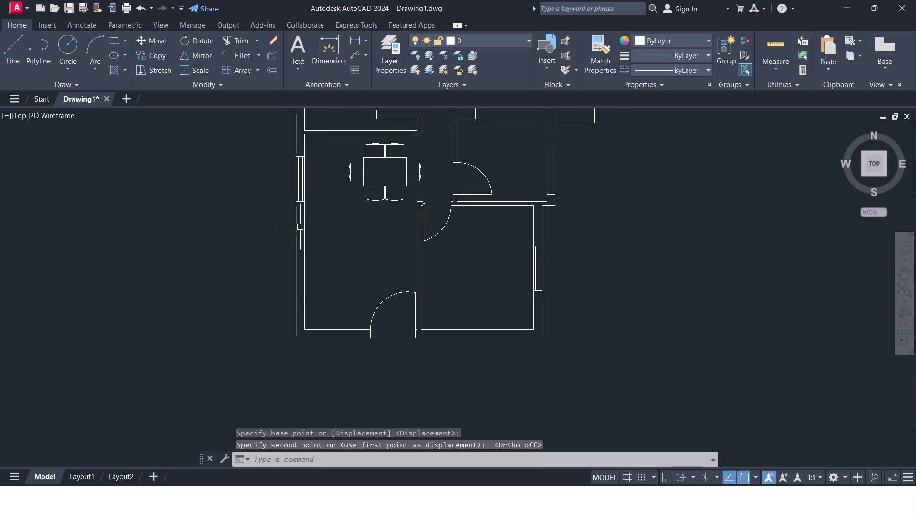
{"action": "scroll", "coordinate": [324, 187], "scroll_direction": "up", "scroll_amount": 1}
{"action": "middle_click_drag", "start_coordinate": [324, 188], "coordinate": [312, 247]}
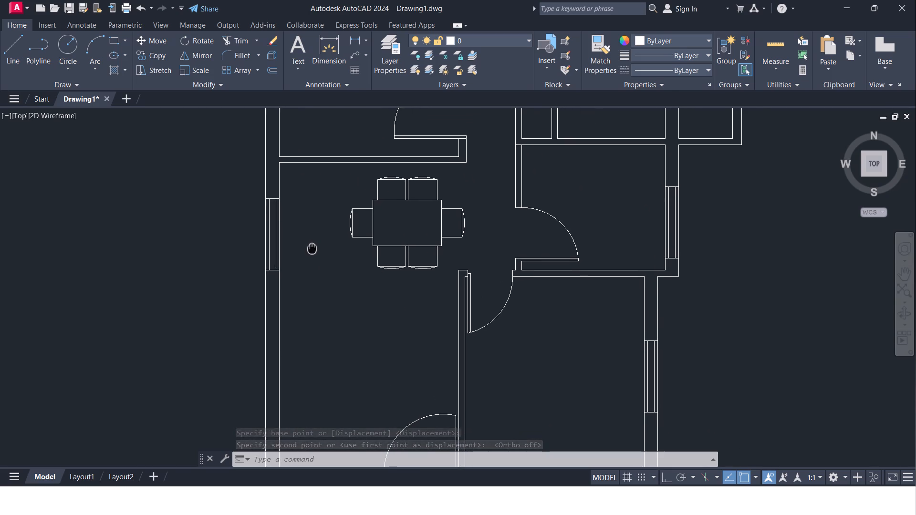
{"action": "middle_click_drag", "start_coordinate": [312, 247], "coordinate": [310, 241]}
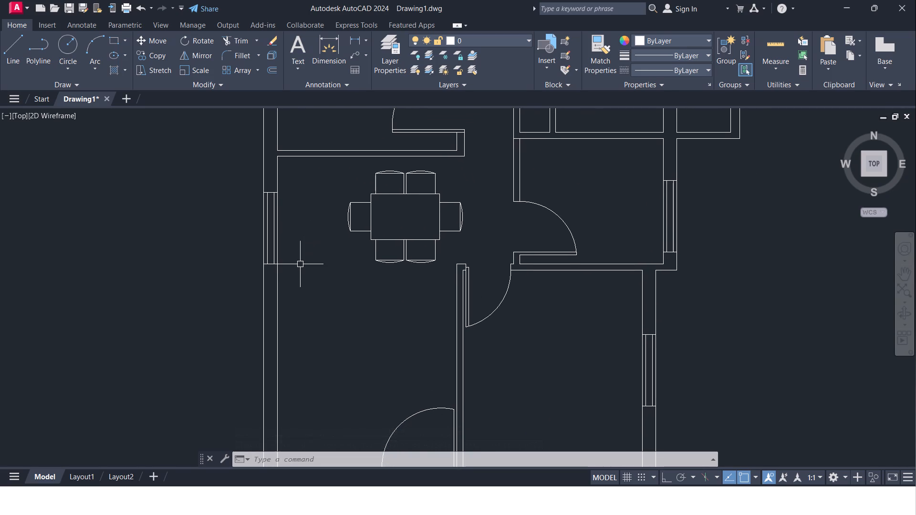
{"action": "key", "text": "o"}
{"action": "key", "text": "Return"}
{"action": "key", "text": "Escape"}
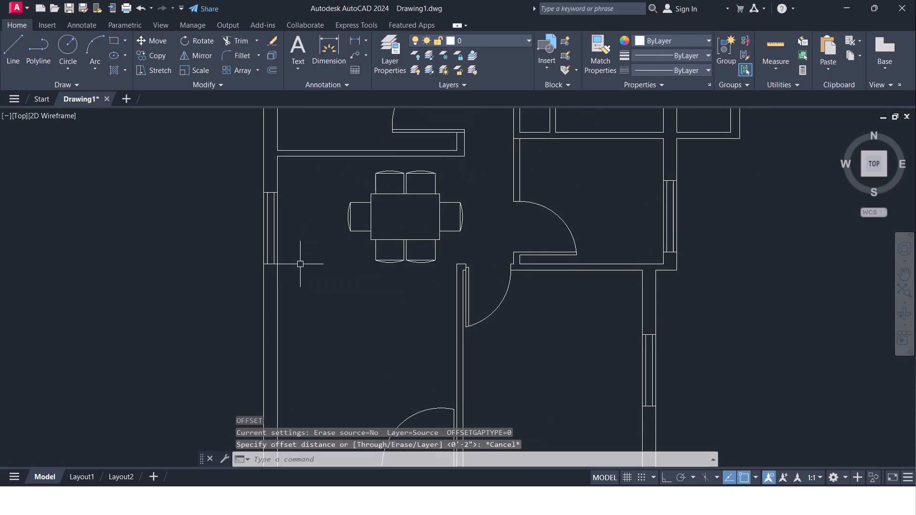
Offset the inner line of the dining room's left wall 4" into the room.
{"action": "key", "text": "o"}
{"action": "key", "text": "Return"}
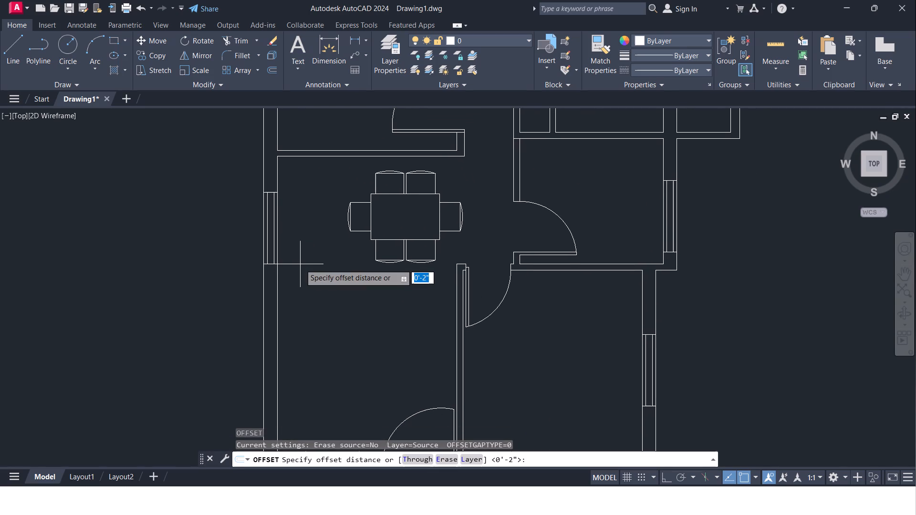
{"action": "type", "text": "4\""}
{"action": "key", "text": "Return"}
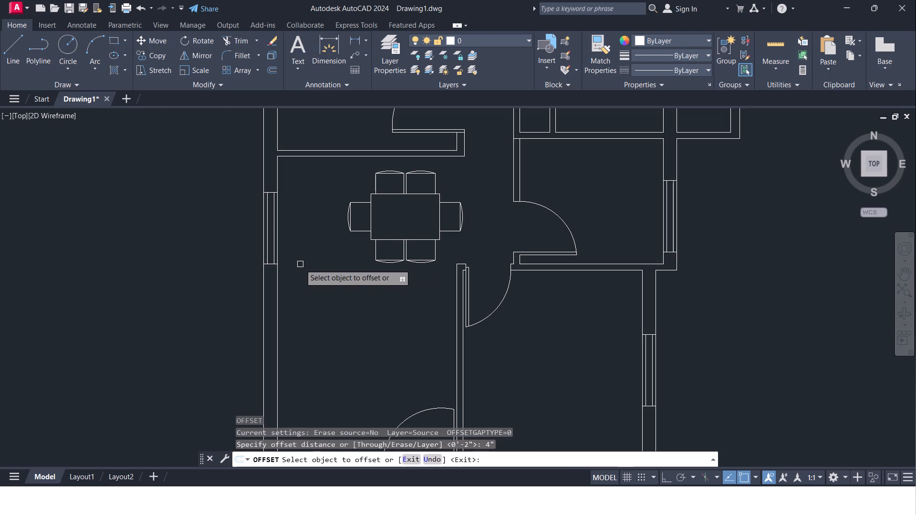
{"action": "left_click", "coordinate": [279, 296]}
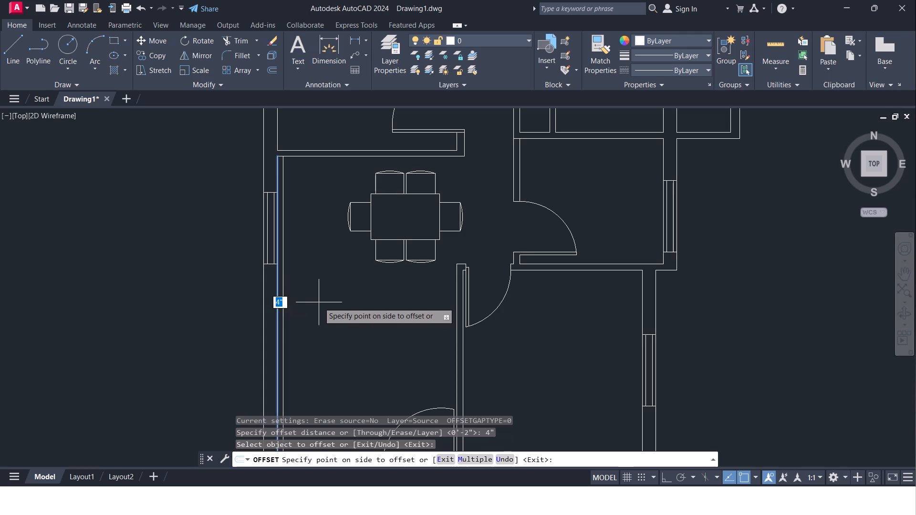
{"action": "left_click", "coordinate": [323, 302]}
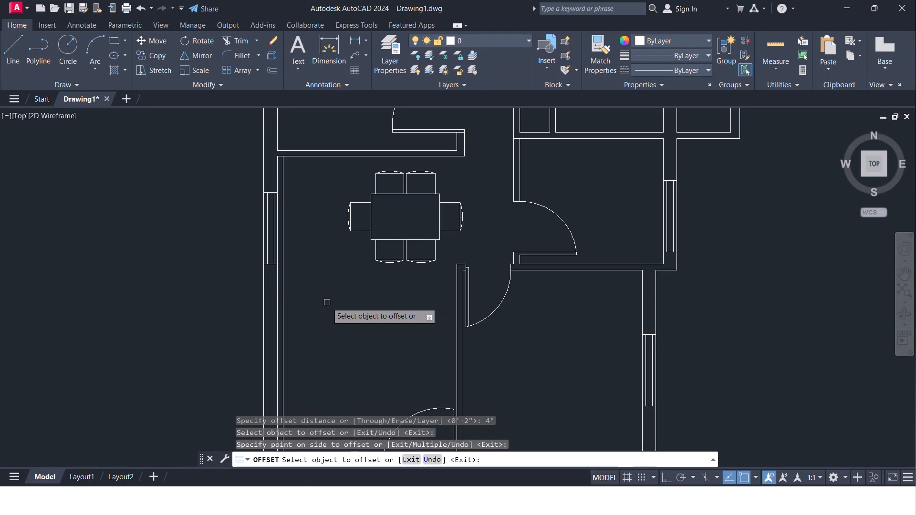
{"action": "key", "text": "Return"}
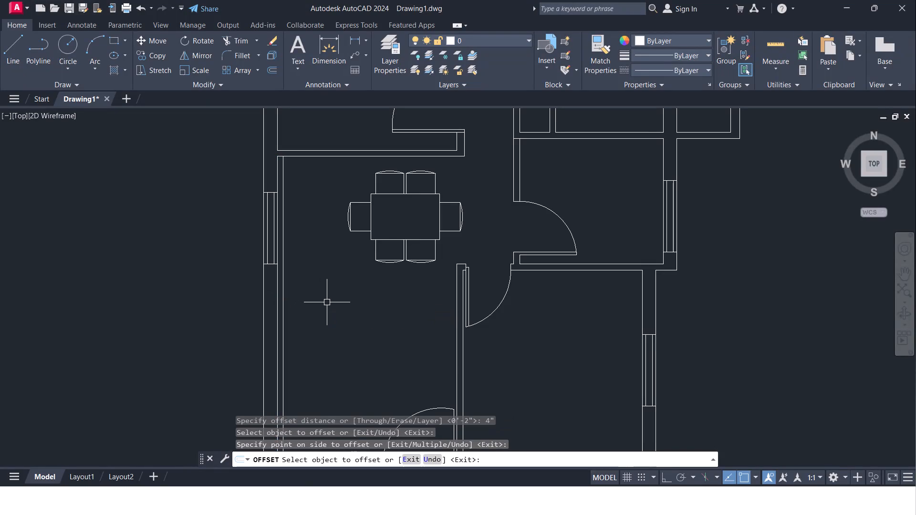
Start an offset at 2'5", overriding it with 1'5" to copy the new line beside the left wall farther into the room.
{"action": "key", "text": "Return"}
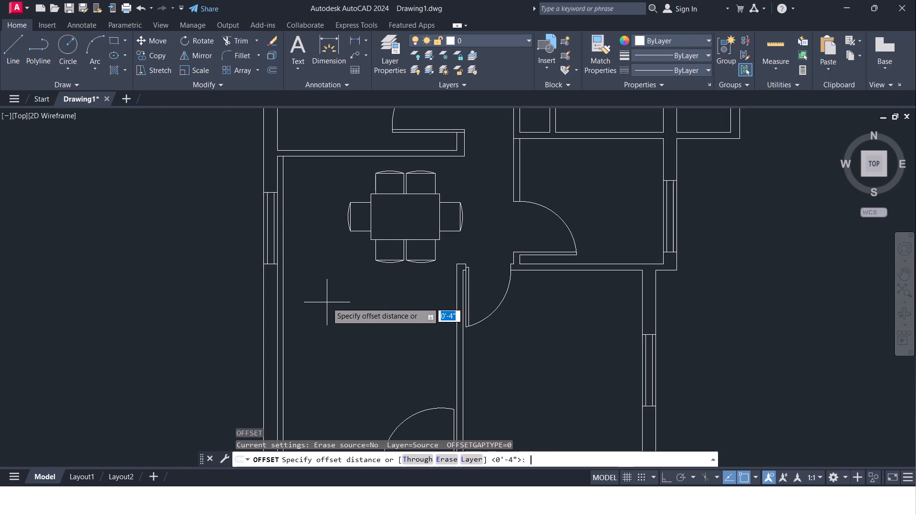
{"action": "type", "text": "2'"}
{"action": "key", "text": "5"}
{"action": "key", "text": "shift+quotedbl"}
{"action": "key", "text": "Return"}
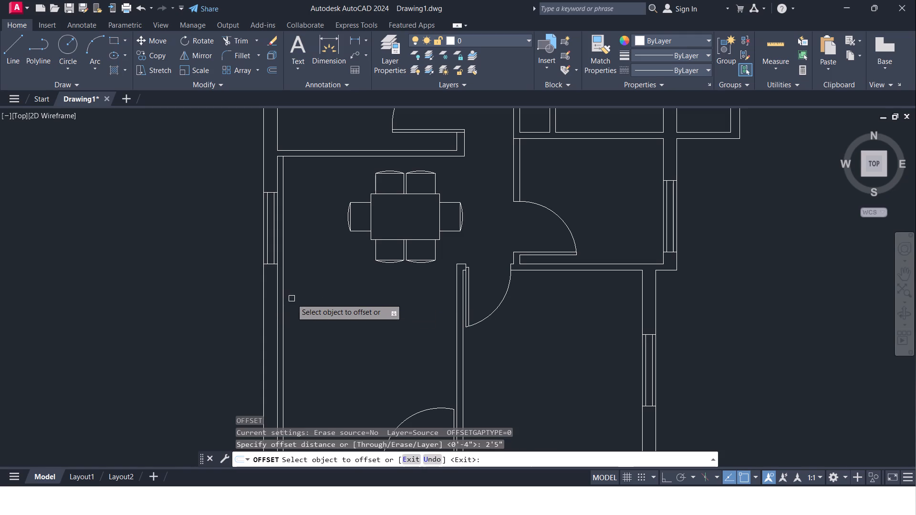
{"action": "left_click", "coordinate": [284, 307]}
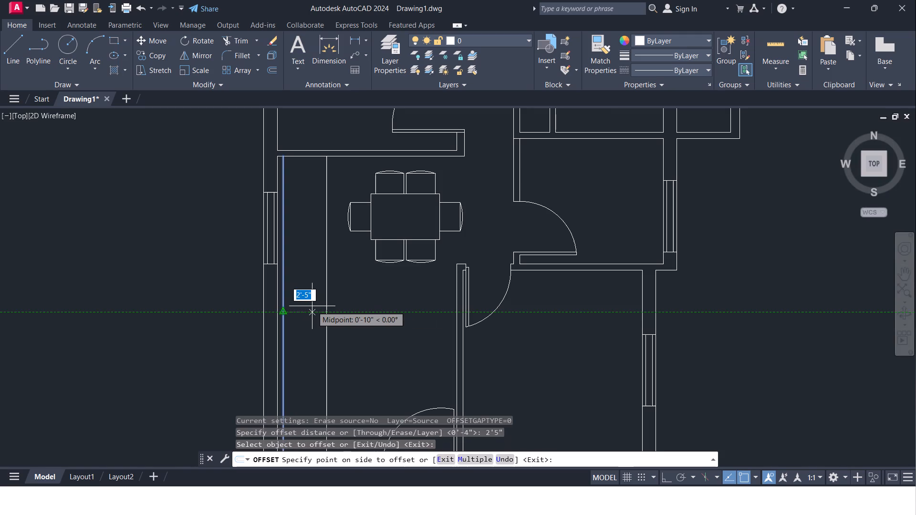
{"action": "type", "text": "1'5\""}
{"action": "key", "text": "Return"}
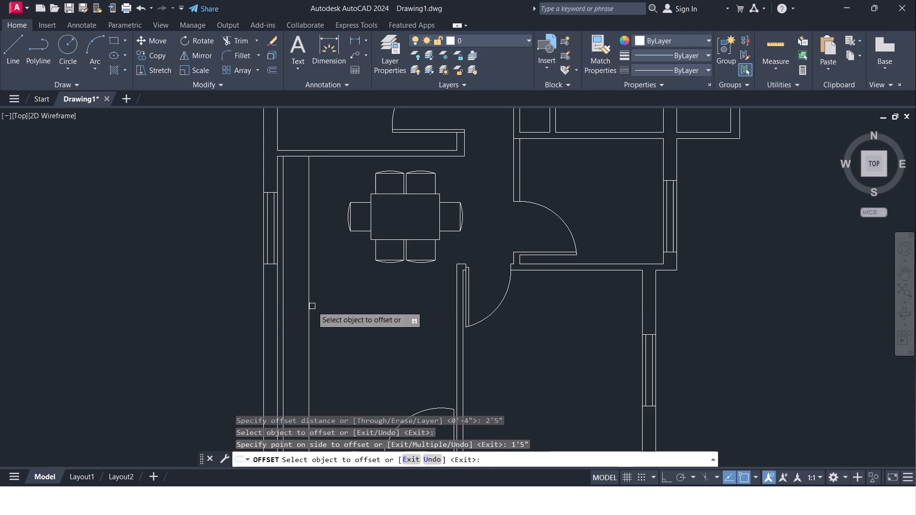
{"action": "left_click", "coordinate": [327, 304]}
{"action": "middle_click_drag", "start_coordinate": [328, 302], "coordinate": [322, 256]}
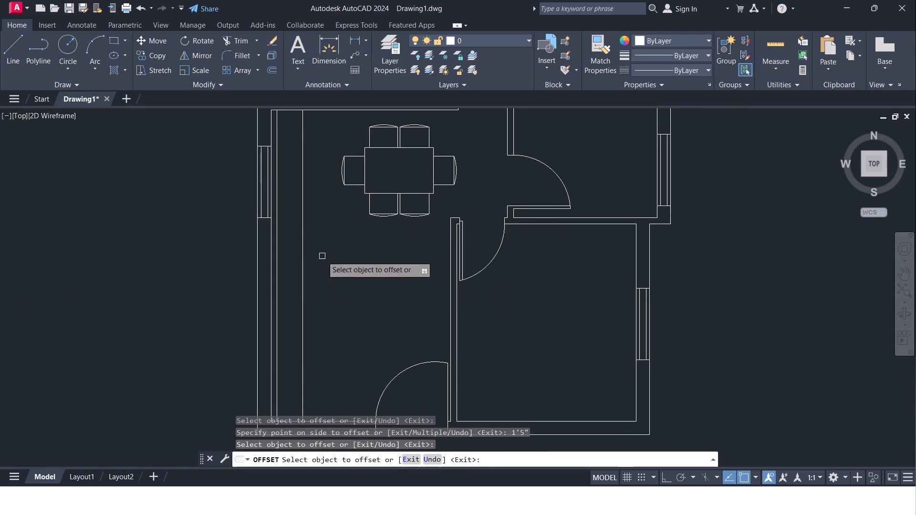
Offset the room's upper wall line 1' down into the room, across the two vertical lines beside the left wall.
{"action": "middle_click_drag", "start_coordinate": [324, 261], "coordinate": [329, 292]}
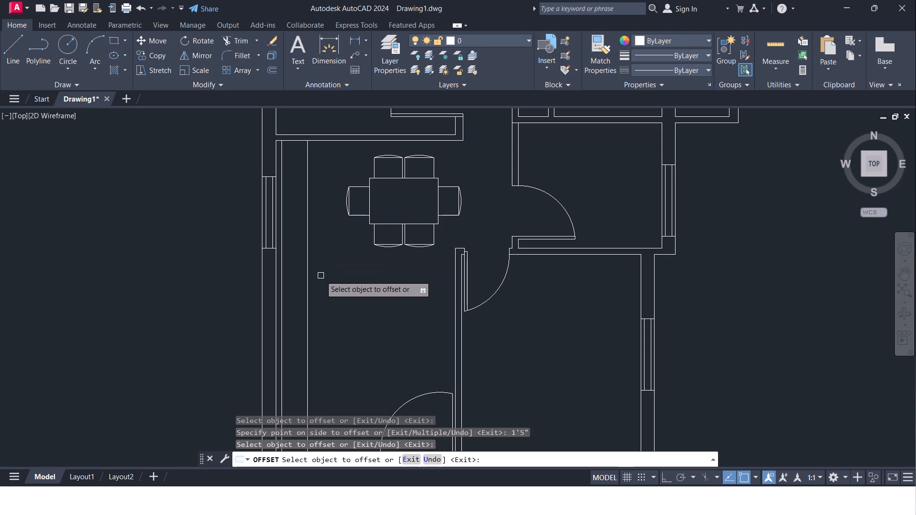
{"action": "key", "text": "o"}
{"action": "key", "text": "Return"}
{"action": "type", "text": "1'"}
{"action": "key", "text": "Return"}
{"action": "left_click", "coordinate": [328, 143]}
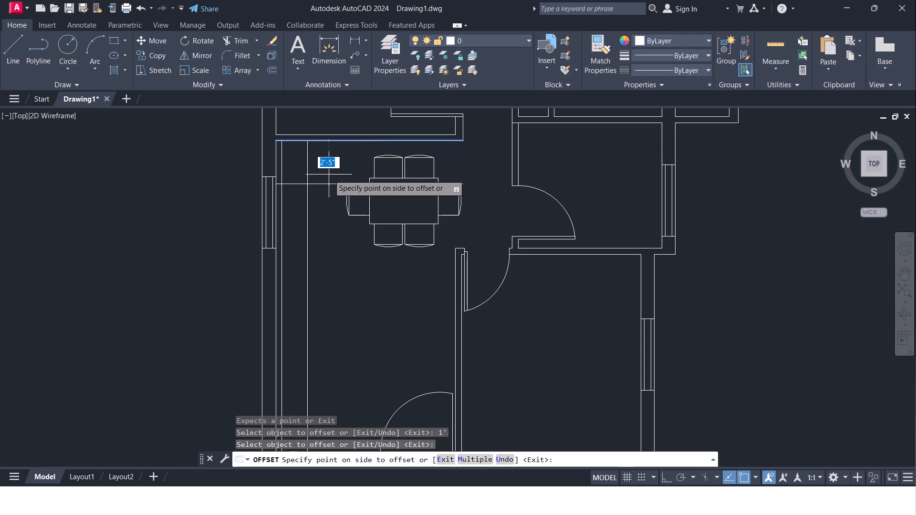
{"action": "type", "text": "1'"}
{"action": "key", "text": "Return"}
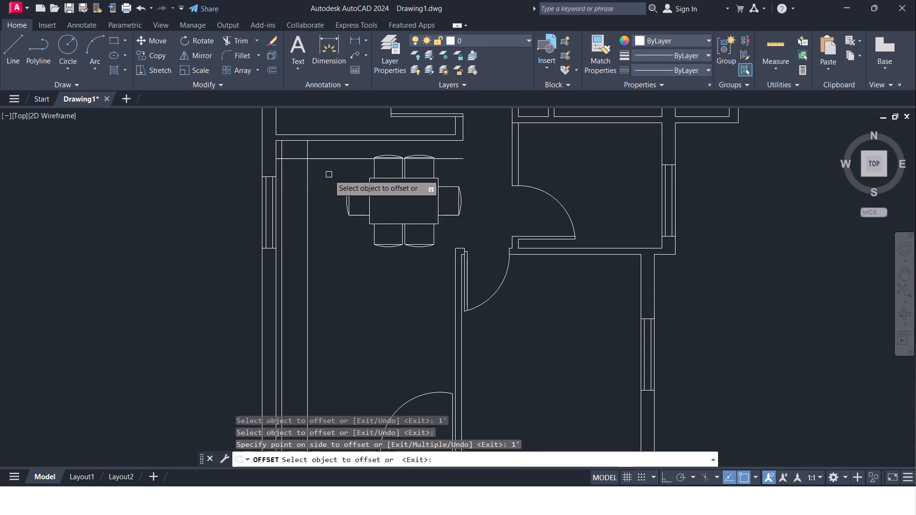
{"action": "left_click", "coordinate": [329, 175]}
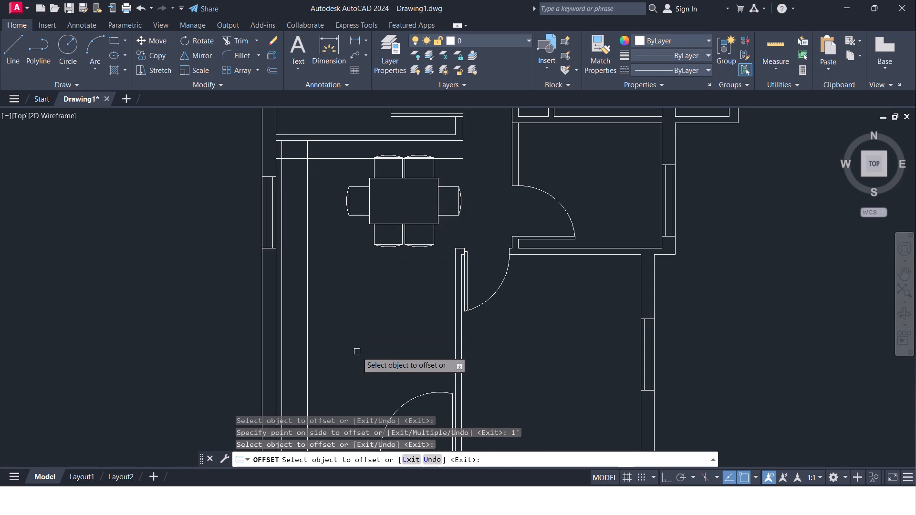
{"action": "middle_click_drag", "start_coordinate": [340, 332], "coordinate": [335, 314]}
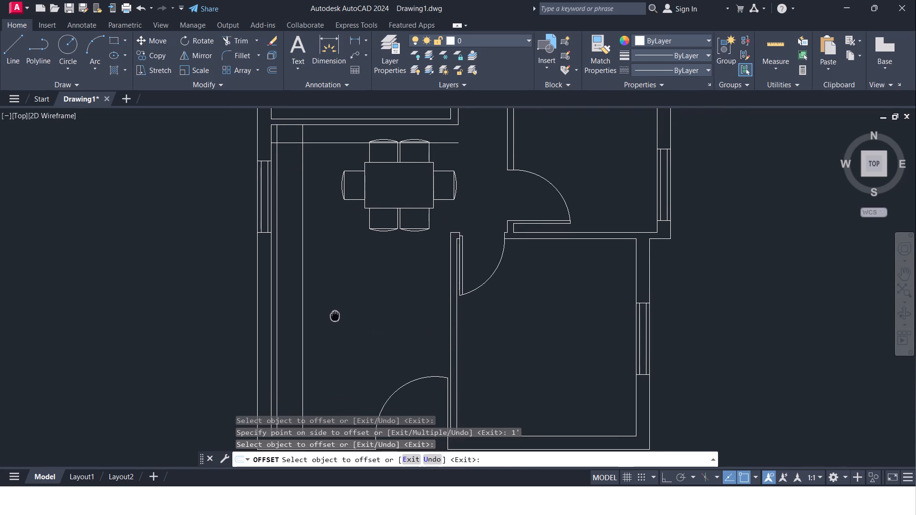
{"action": "middle_click_drag", "start_coordinate": [335, 314], "coordinate": [338, 318]}
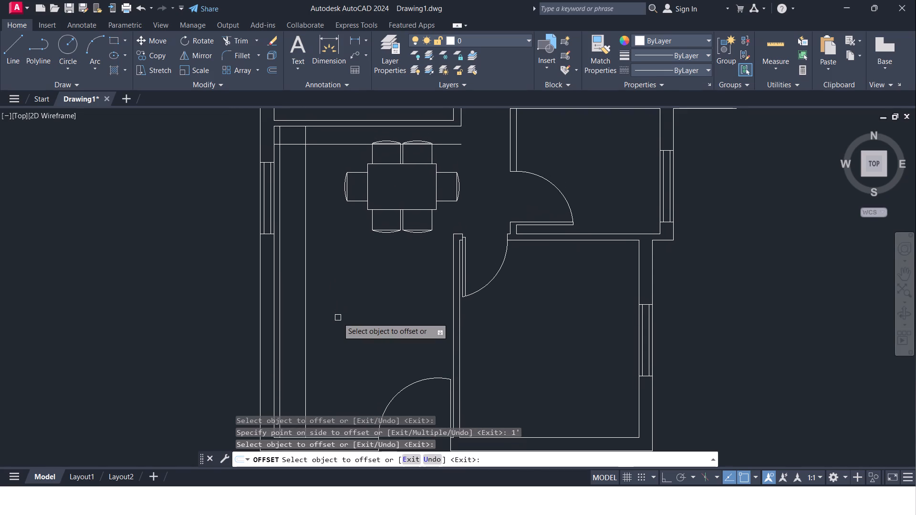
{"action": "key", "text": "Escape"}
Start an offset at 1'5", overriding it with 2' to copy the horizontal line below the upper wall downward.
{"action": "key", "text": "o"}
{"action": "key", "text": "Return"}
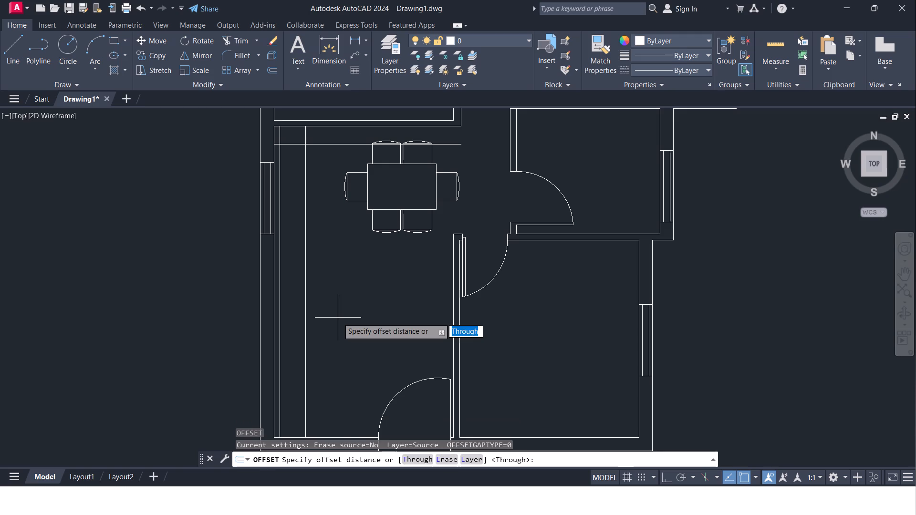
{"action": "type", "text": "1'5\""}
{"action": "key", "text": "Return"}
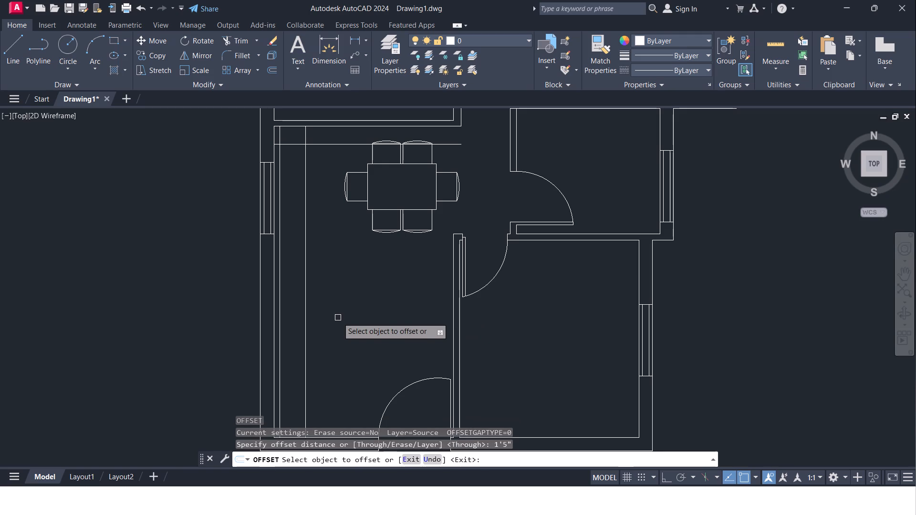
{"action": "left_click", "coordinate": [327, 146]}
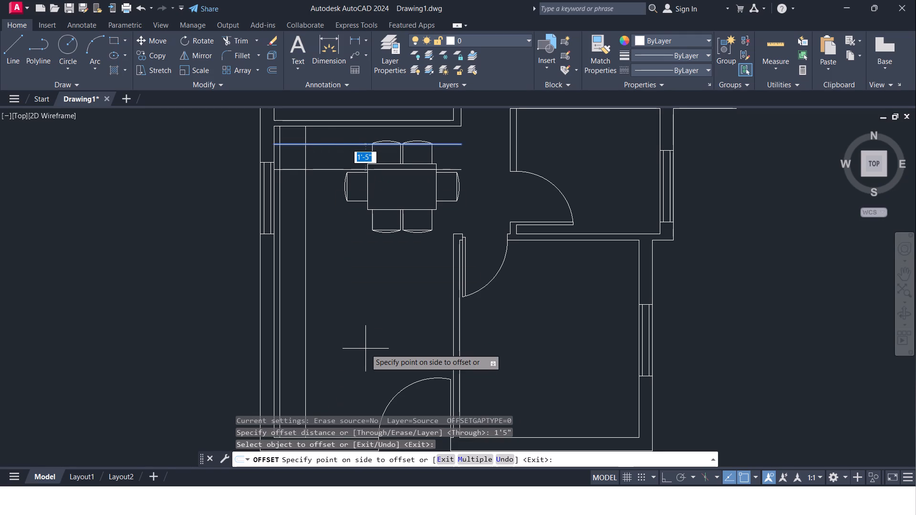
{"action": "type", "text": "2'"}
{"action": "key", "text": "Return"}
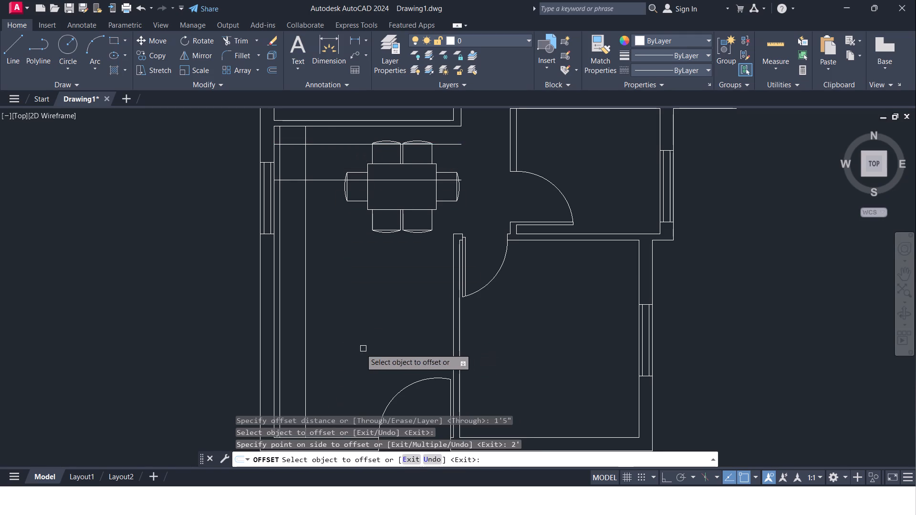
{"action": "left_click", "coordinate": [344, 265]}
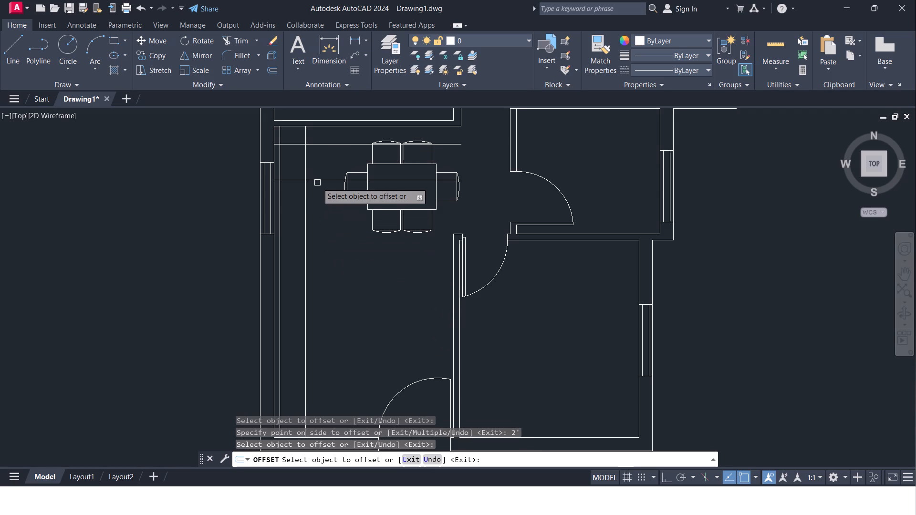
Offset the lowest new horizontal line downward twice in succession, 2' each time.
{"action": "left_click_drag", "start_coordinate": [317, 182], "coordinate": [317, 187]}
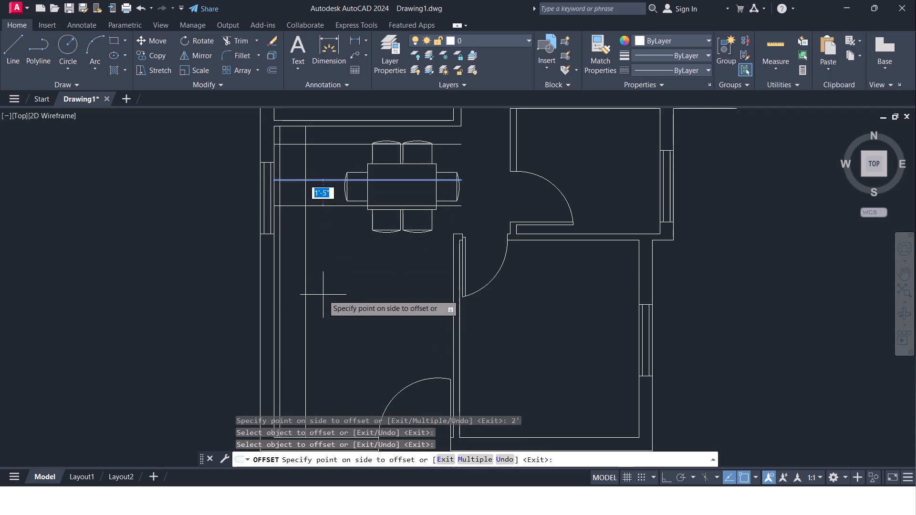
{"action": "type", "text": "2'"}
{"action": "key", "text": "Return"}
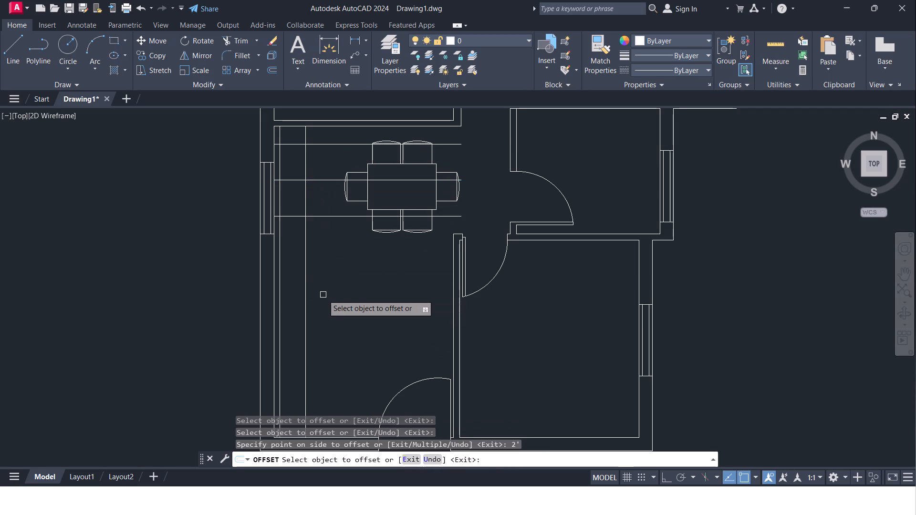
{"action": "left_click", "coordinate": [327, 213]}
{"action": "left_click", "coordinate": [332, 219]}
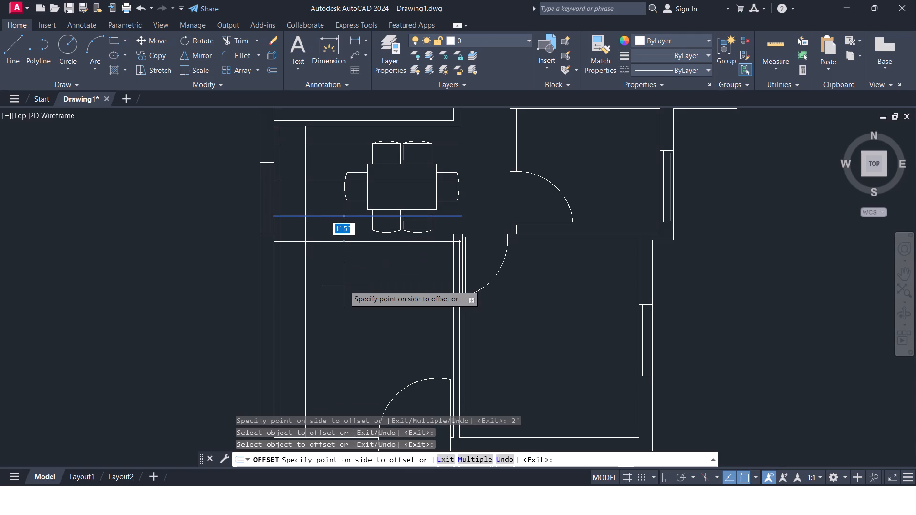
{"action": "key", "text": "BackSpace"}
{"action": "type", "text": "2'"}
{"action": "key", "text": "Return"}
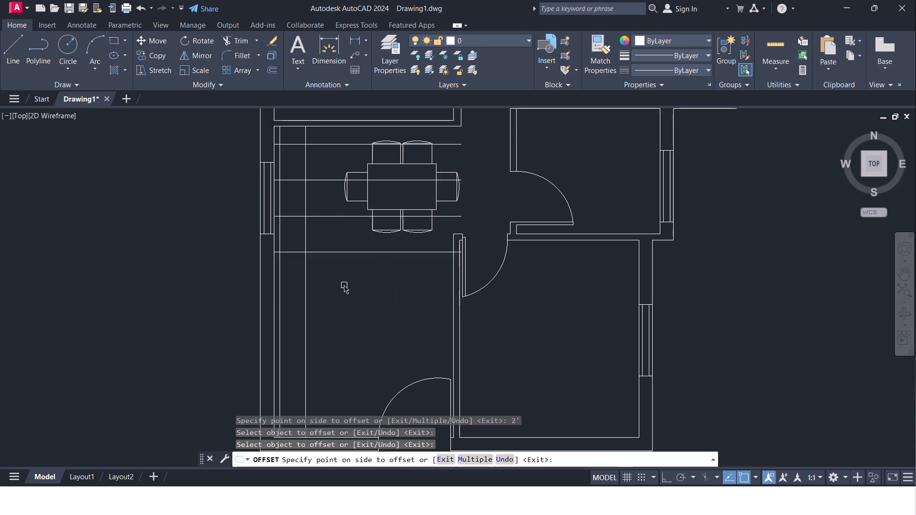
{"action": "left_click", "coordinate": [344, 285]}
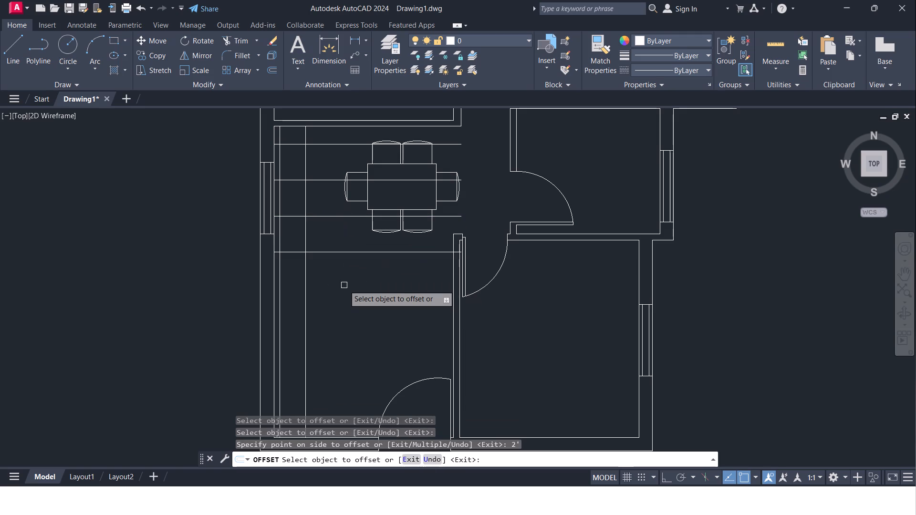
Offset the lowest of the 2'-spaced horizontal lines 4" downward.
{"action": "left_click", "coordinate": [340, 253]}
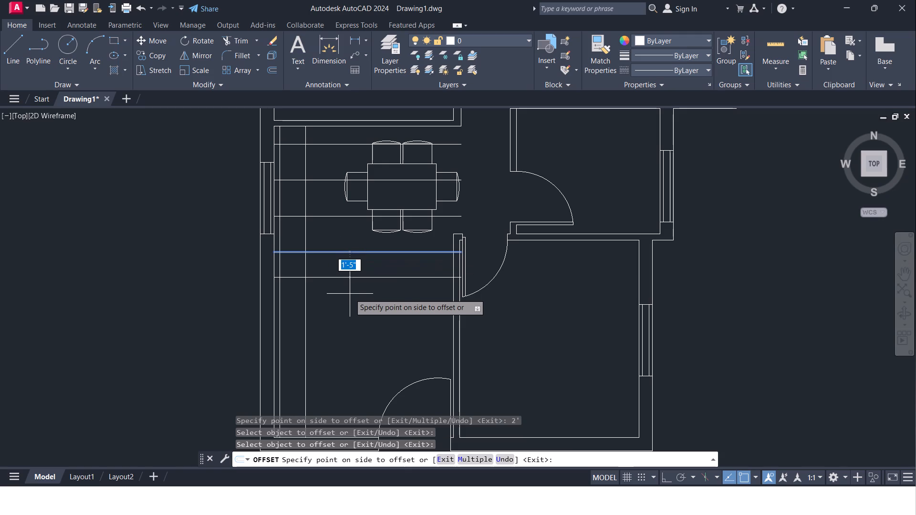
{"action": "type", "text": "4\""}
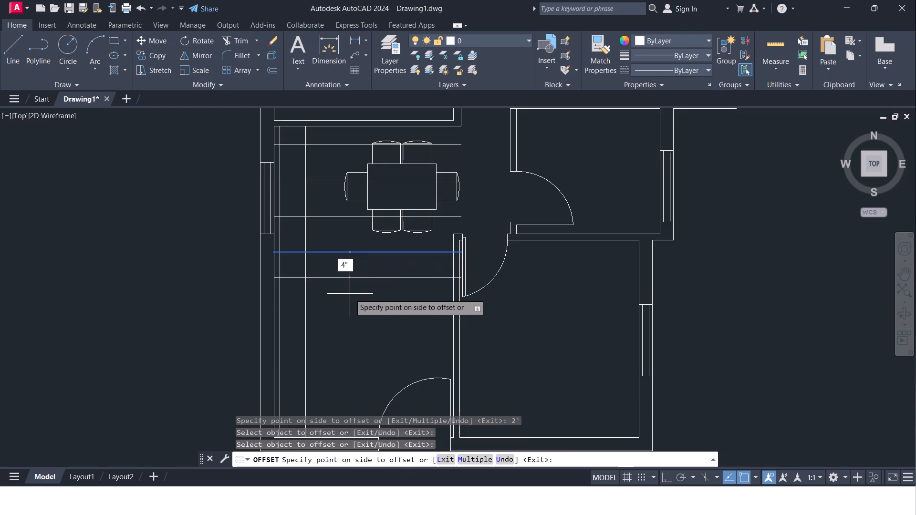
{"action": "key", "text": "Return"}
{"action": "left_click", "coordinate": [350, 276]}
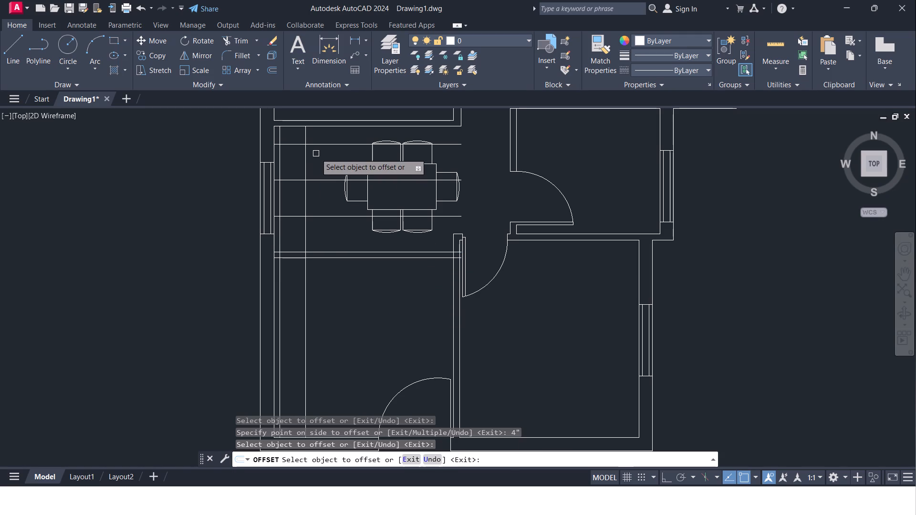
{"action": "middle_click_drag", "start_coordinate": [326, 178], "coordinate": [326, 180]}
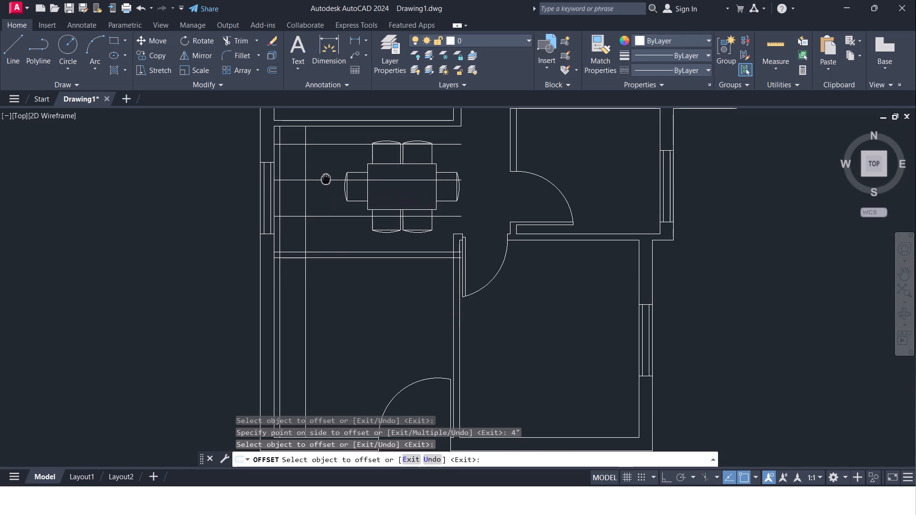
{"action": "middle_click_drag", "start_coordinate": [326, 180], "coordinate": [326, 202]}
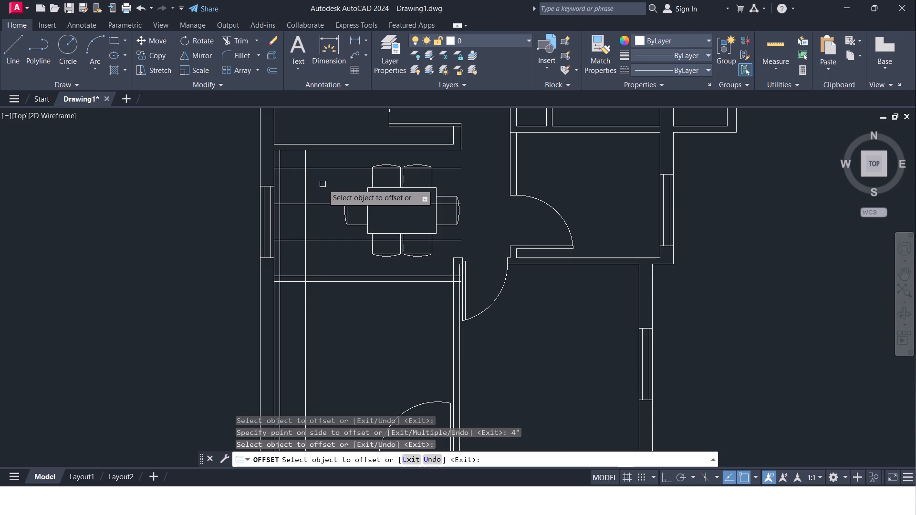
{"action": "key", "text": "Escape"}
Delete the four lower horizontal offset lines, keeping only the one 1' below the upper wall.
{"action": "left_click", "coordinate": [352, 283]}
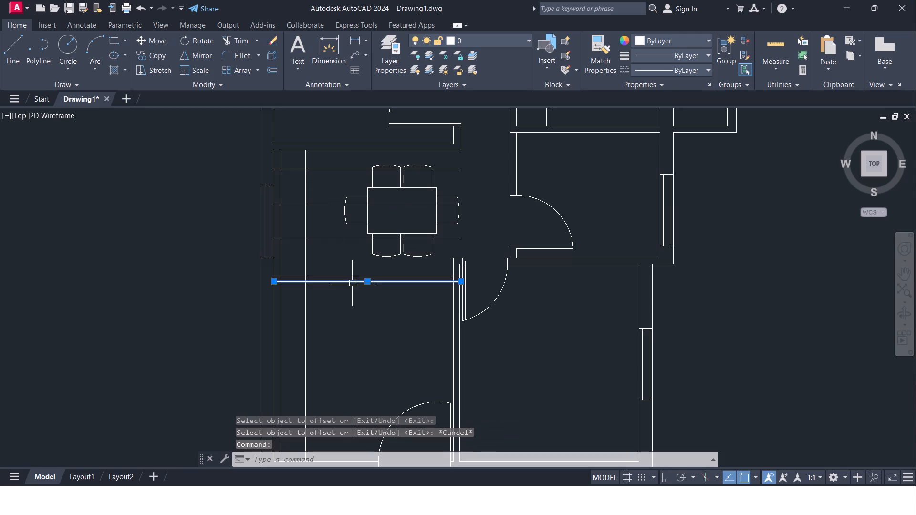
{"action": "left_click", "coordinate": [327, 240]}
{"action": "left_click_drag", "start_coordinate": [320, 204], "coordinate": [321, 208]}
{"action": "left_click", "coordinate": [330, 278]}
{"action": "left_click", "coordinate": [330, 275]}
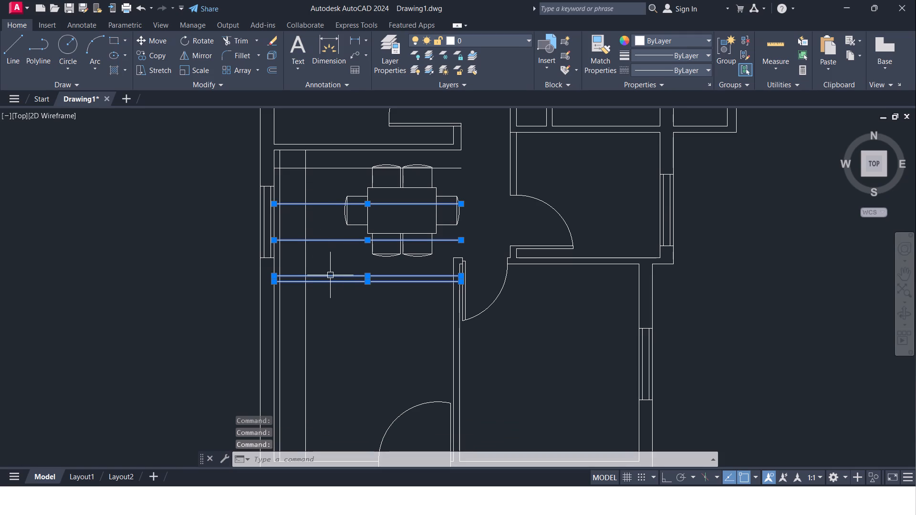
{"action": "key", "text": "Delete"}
Offset the remaining horizontal line below the upper wall 4" downward.
{"action": "key", "text": "o"}
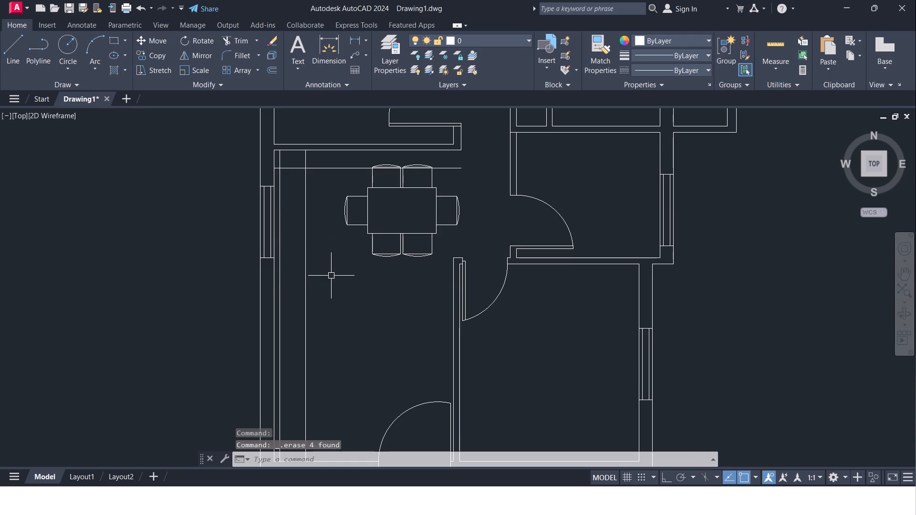
{"action": "key", "text": "Return"}
{"action": "type", "text": "4\""}
{"action": "key", "text": "Return"}
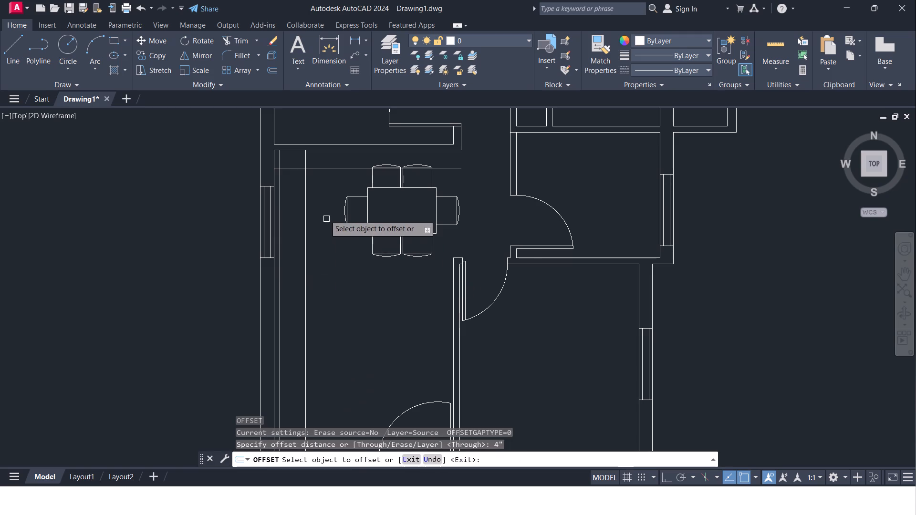
{"action": "left_click", "coordinate": [331, 170]}
{"action": "left_click", "coordinate": [325, 193]}
{"action": "key", "text": "Return"}
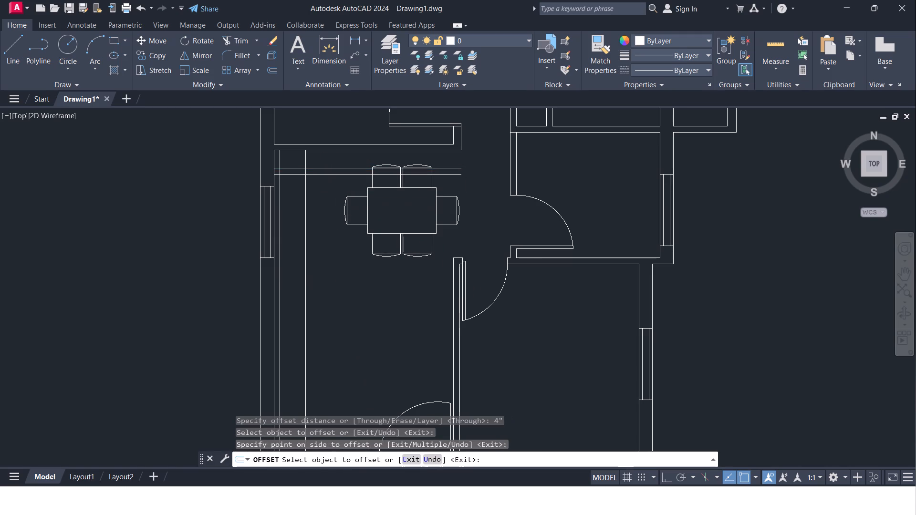
Offset the lower line of the 4" pair downward three times in succession, 2'5" each time.
{"action": "key", "text": "Return"}
{"action": "type", "text": "2'5\""}
{"action": "key", "text": "Return"}
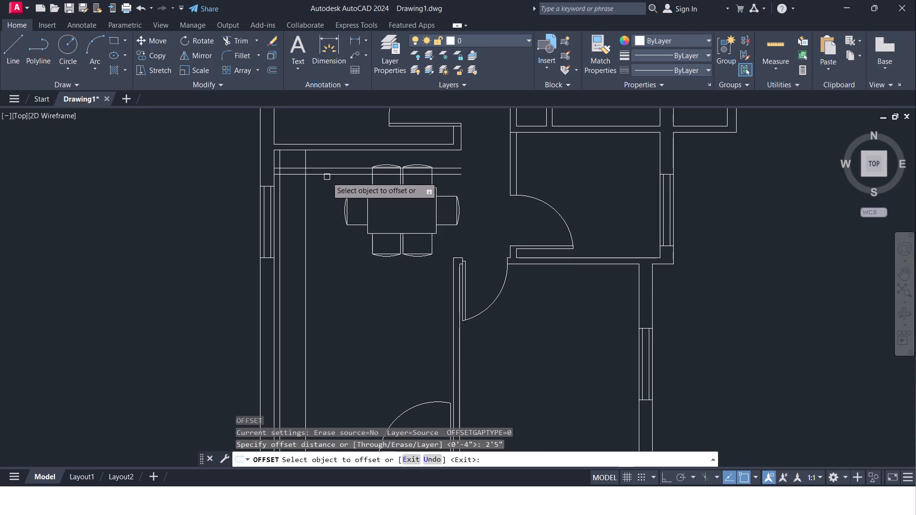
{"action": "left_click", "coordinate": [327, 176]}
{"action": "left_click", "coordinate": [321, 265]}
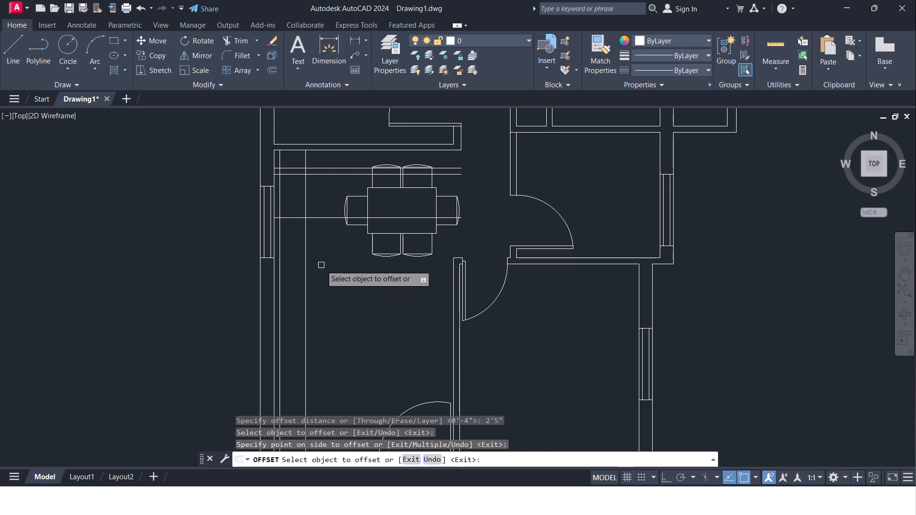
{"action": "key", "text": "Return"}
{"action": "key", "text": "Return"}
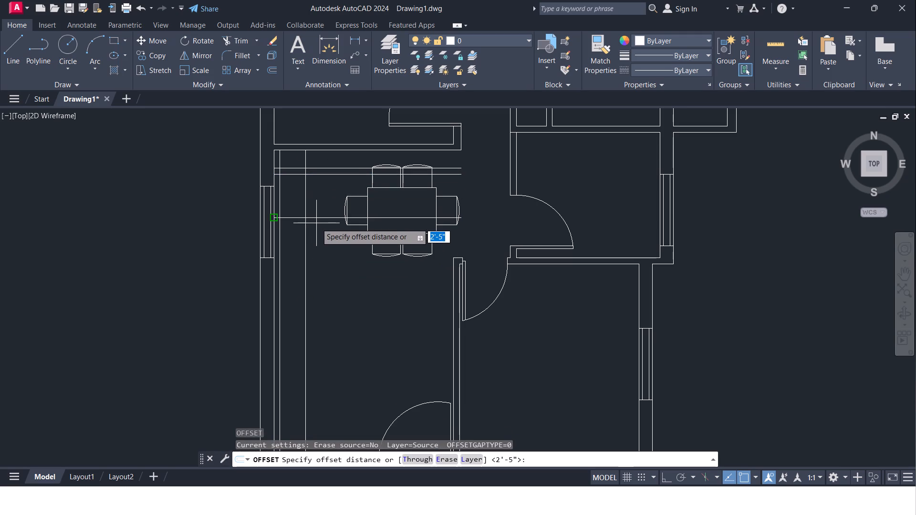
{"action": "key", "text": "Return"}
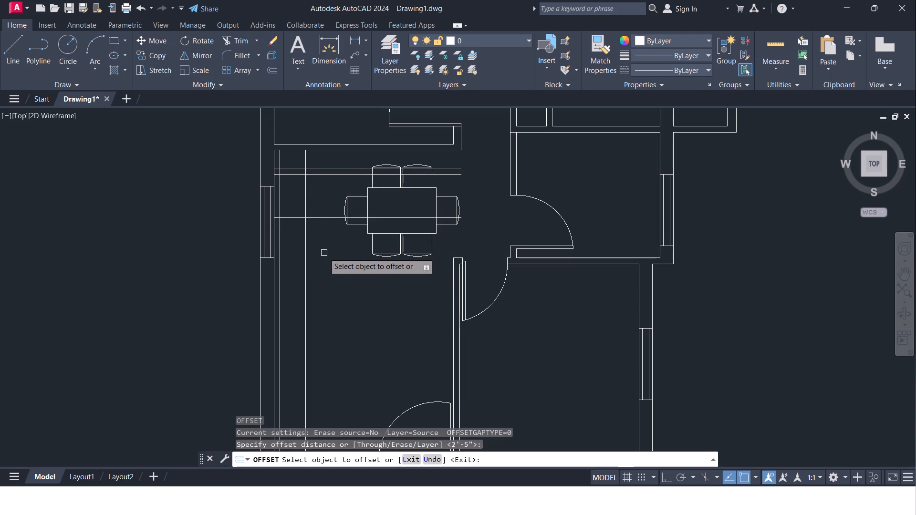
{"action": "left_click", "coordinate": [328, 218]}
{"action": "left_click", "coordinate": [337, 290]}
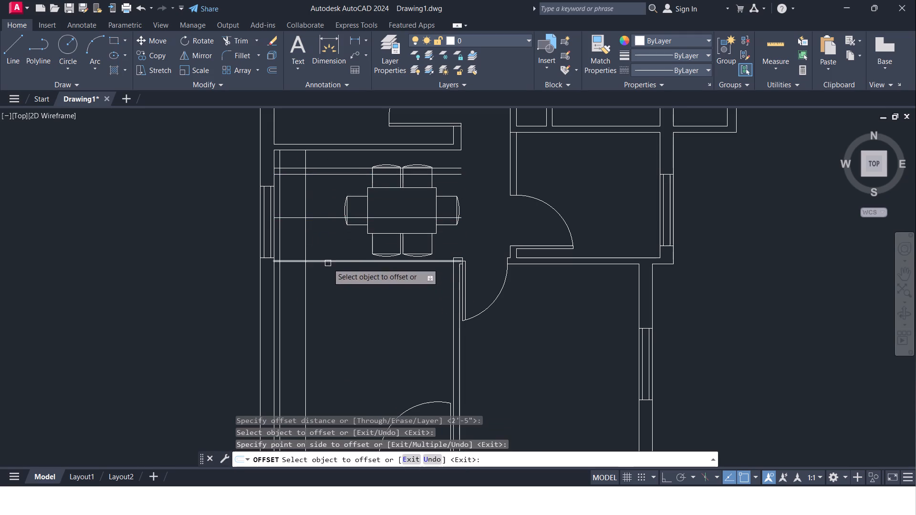
{"action": "left_click", "coordinate": [328, 263]}
{"action": "left_click", "coordinate": [339, 339]}
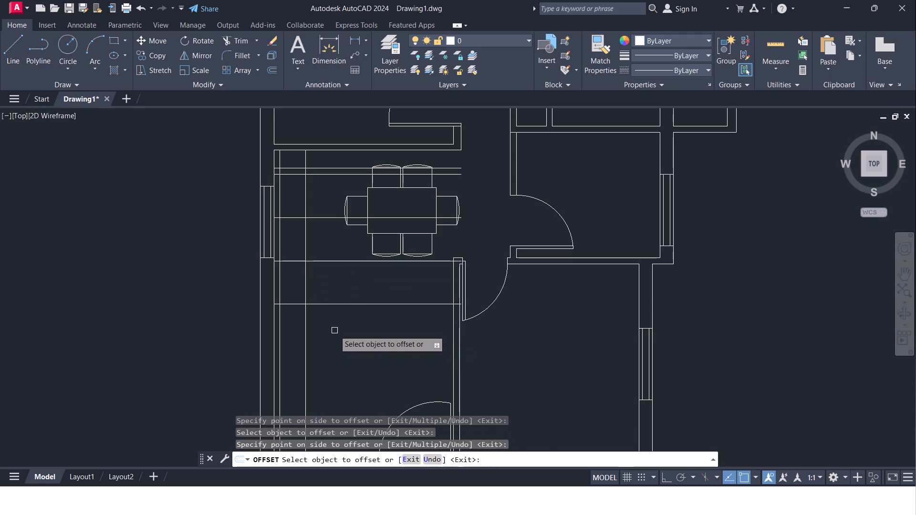
{"action": "key", "text": "Return"}
Offset the lowest of the 2'5"-spaced horizontal lines 4" downward.
{"action": "key", "text": "Return"}
{"action": "key", "text": "4"}
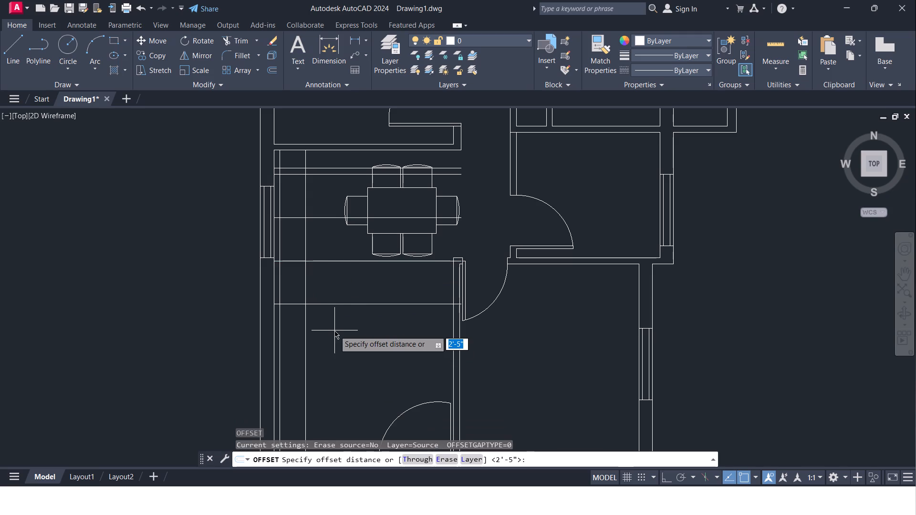
{"action": "key", "text": "shift+quotedbl"}
{"action": "key", "text": "Return"}
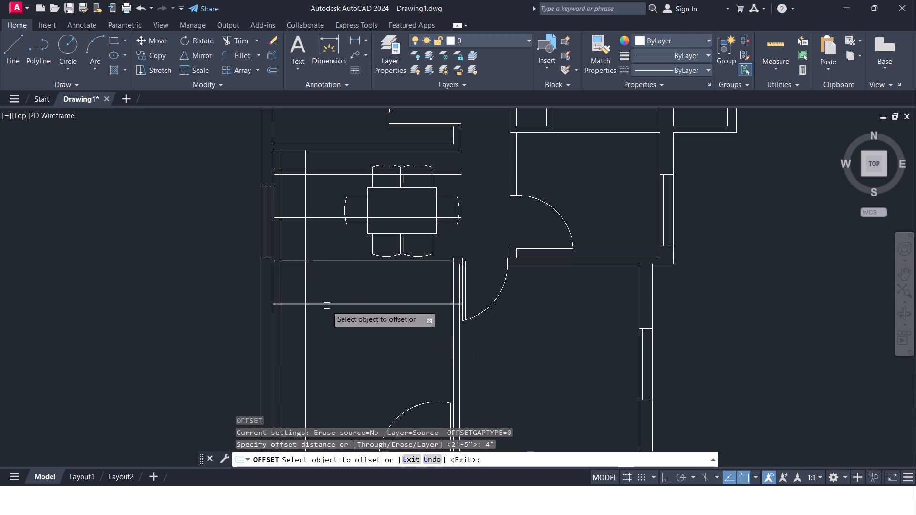
{"action": "left_click", "coordinate": [327, 306]}
{"action": "left_click", "coordinate": [332, 337]}
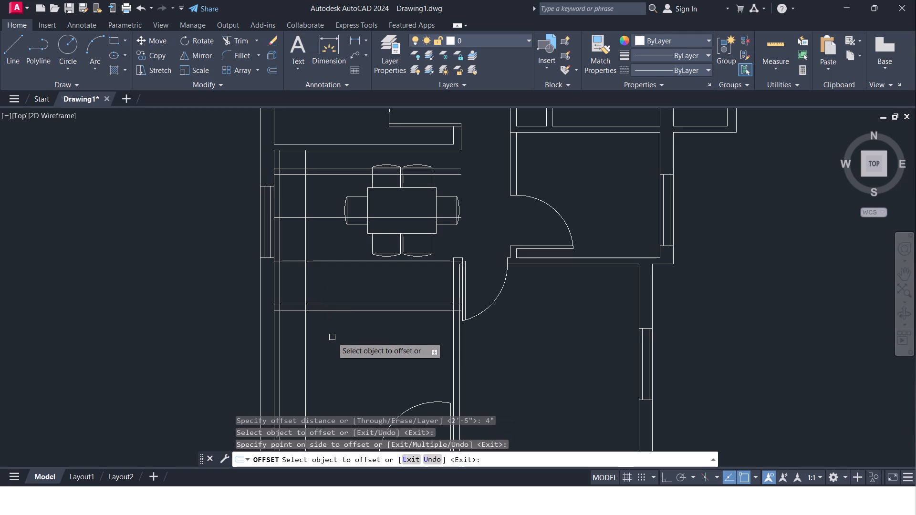
Trim the sofa's front line above the upper arm and the horizontal lines where they extend into the room beyond the front line.
{"action": "middle_click", "coordinate": [359, 339]}
{"action": "key", "text": "Escape"}
{"action": "type", "text": "TR"}
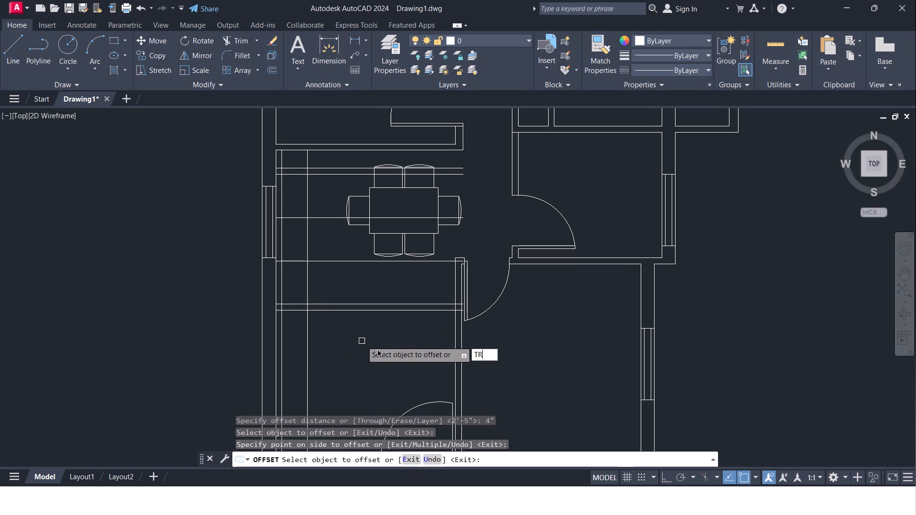
{"action": "key", "text": "Escape"}
{"action": "key", "text": "Escape"}
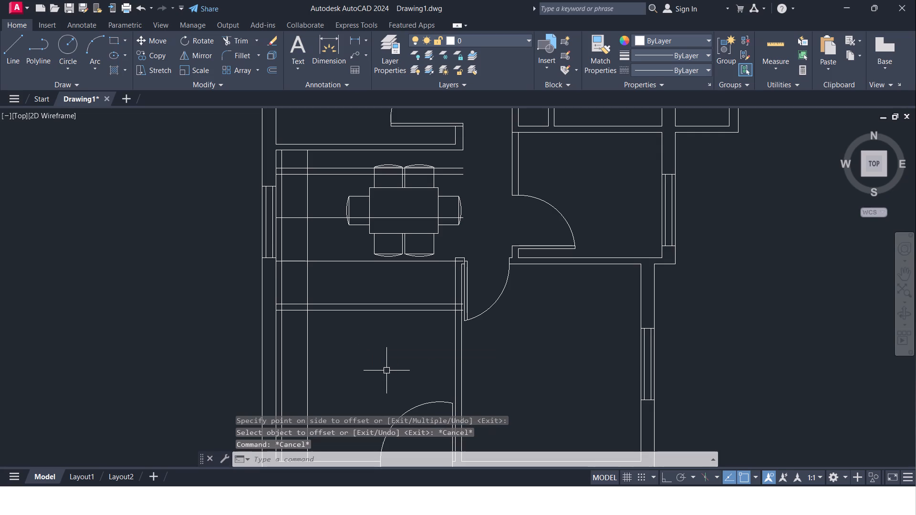
{"action": "type", "text": "TR"}
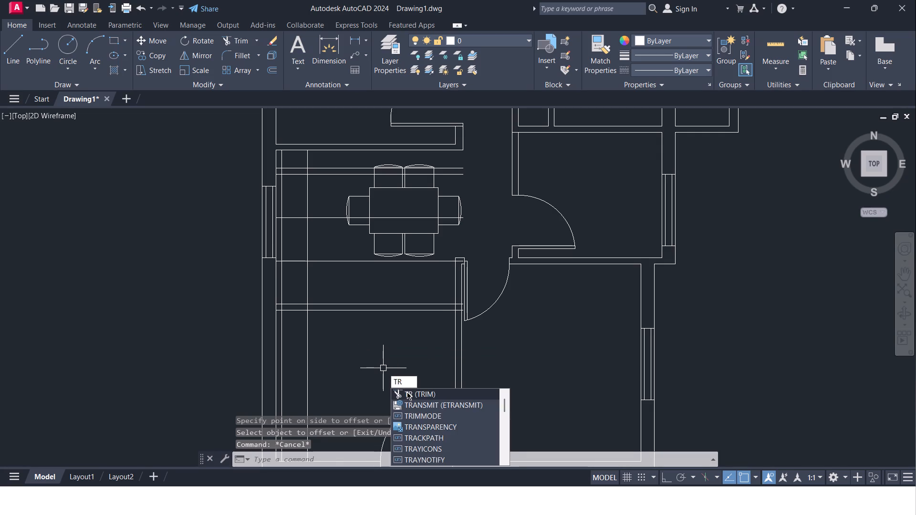
{"action": "left_click", "coordinate": [407, 392]}
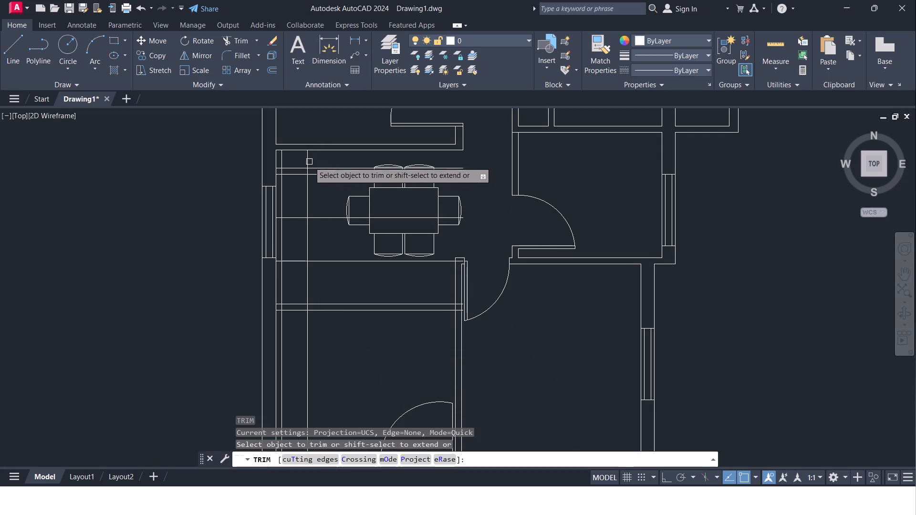
{"action": "left_click", "coordinate": [308, 161]}
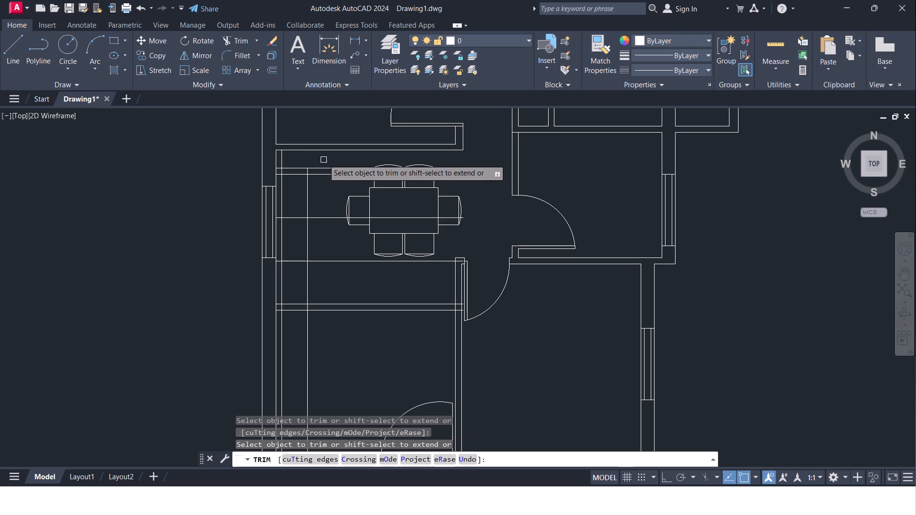
{"action": "left_click_drag", "start_coordinate": [323, 159], "coordinate": [326, 323]}
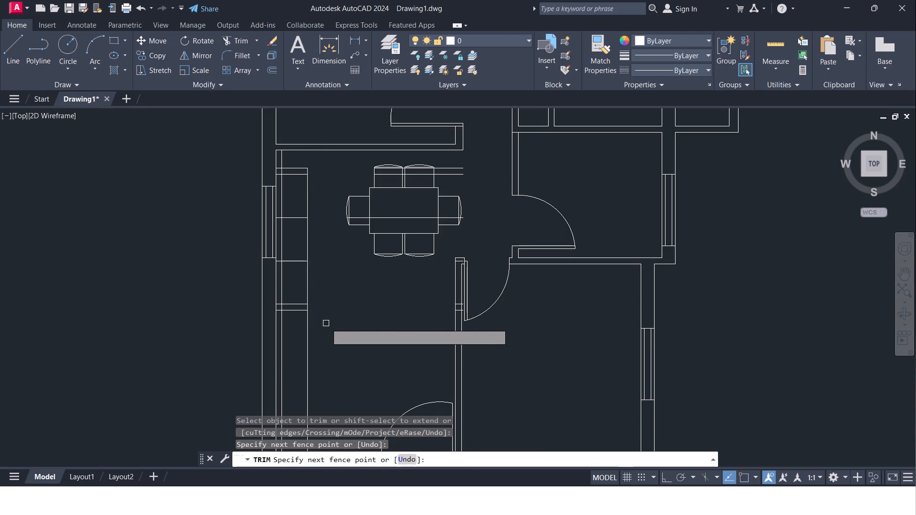
{"action": "scroll", "coordinate": [475, 310], "scroll_direction": "up", "scroll_amount": 1}
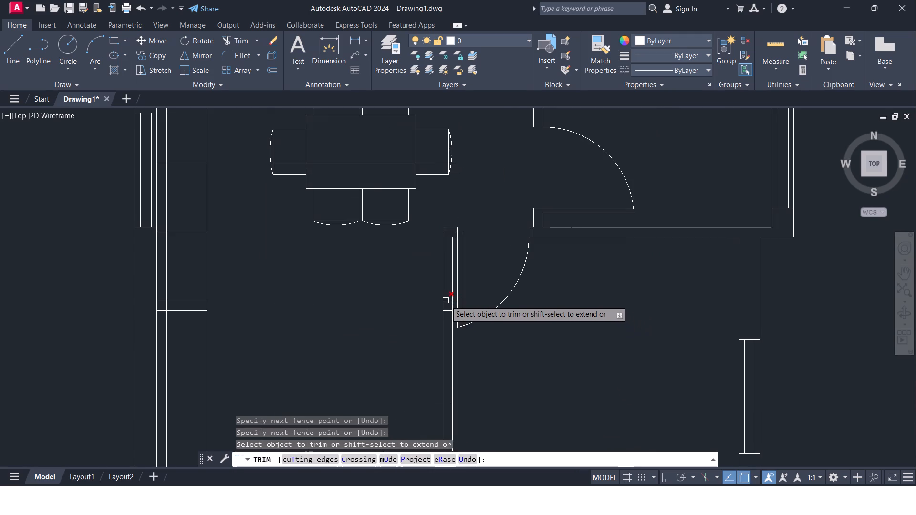
{"action": "scroll", "coordinate": [450, 303], "scroll_direction": "up", "scroll_amount": 2}
{"action": "key", "text": "Escape"}
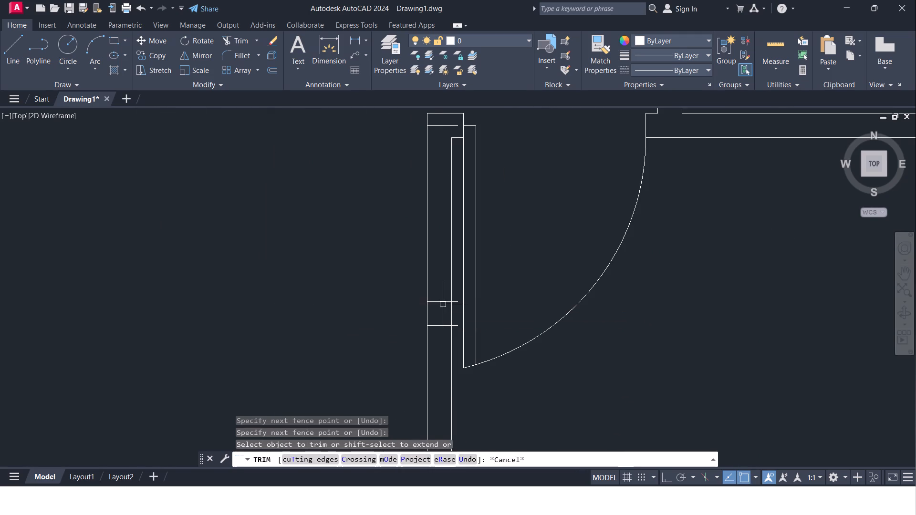
Delete the leftover horizontal line pieces inside the partition wall by the door and the three crossing the dining set.
{"action": "left_click", "coordinate": [443, 304]}
{"action": "left_click", "coordinate": [442, 325]}
{"action": "key", "text": "Delete"}
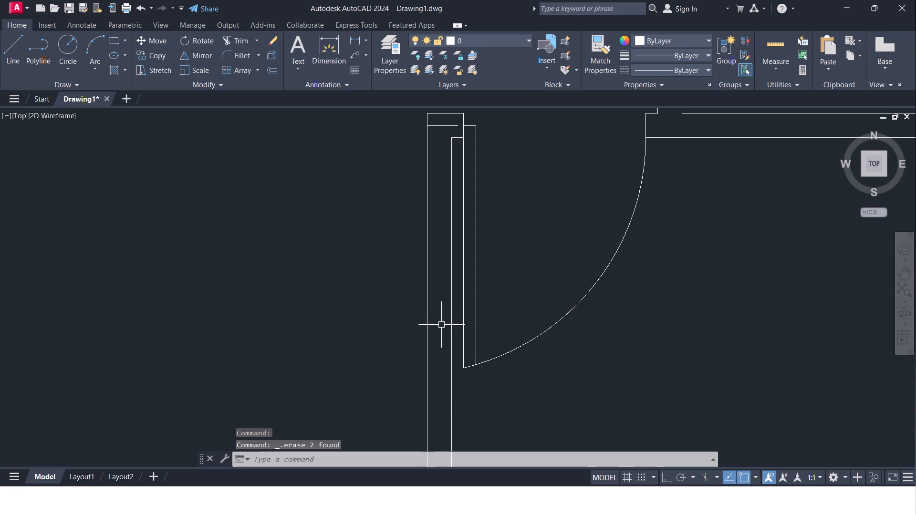
{"action": "scroll", "coordinate": [441, 325], "scroll_direction": "down", "scroll_amount": 3}
{"action": "left_click", "coordinate": [403, 234]}
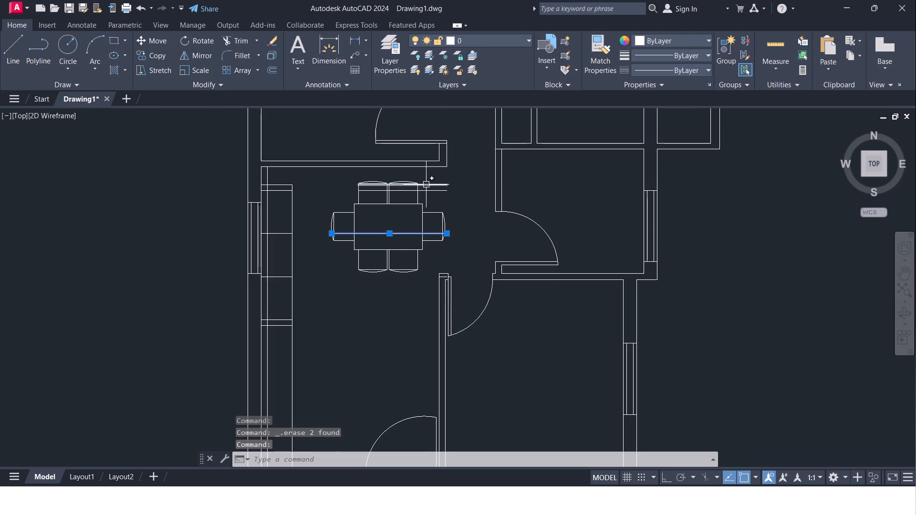
{"action": "left_click", "coordinate": [426, 184]}
{"action": "left_click", "coordinate": [431, 192]}
{"action": "key", "text": "Delete"}
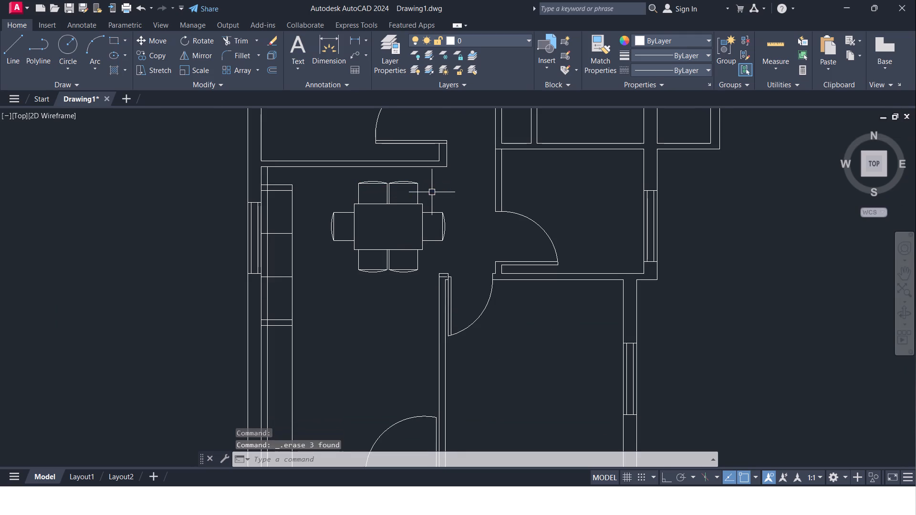
Trim the sofa's inner back line above the sofa and across its upper 4" arm.
{"action": "middle_click_drag", "start_coordinate": [395, 328], "coordinate": [426, 309]}
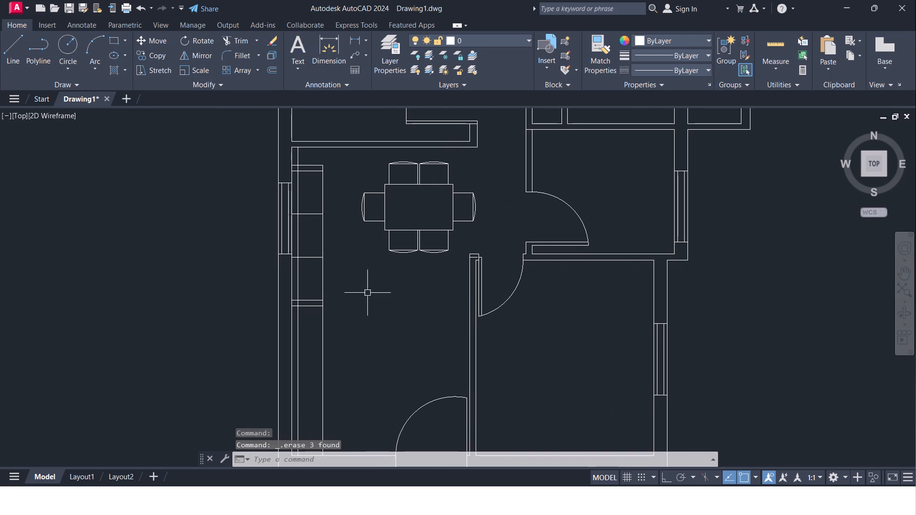
{"action": "type", "text": "TR"}
{"action": "left_click", "coordinate": [355, 199]}
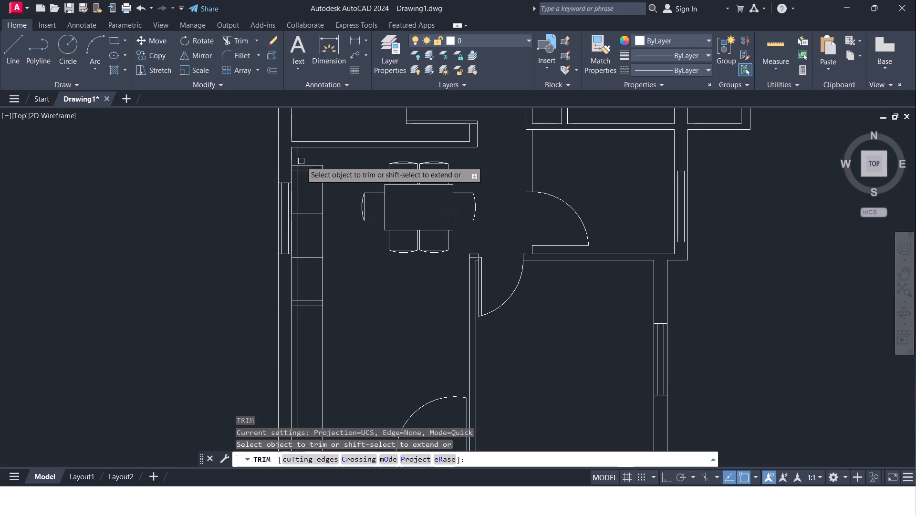
{"action": "left_click", "coordinate": [297, 160]}
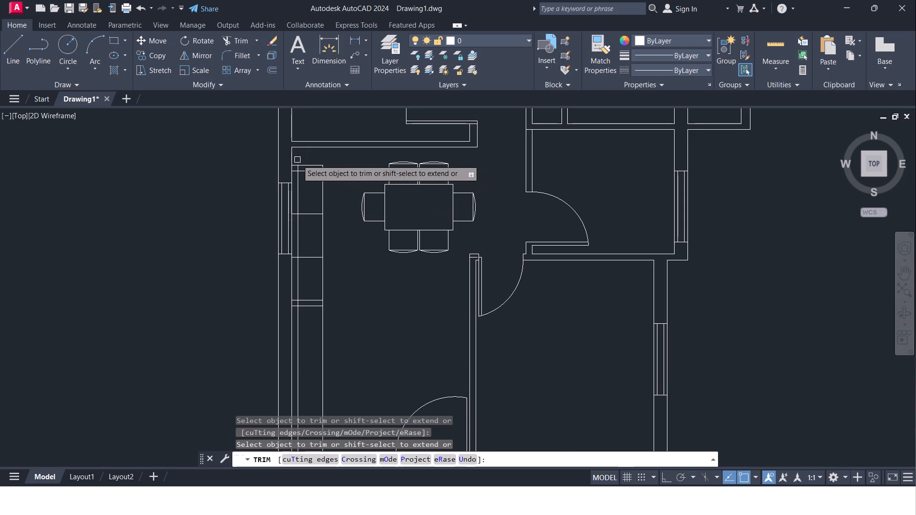
{"action": "scroll", "coordinate": [310, 200], "scroll_direction": "up", "scroll_amount": 1}
{"action": "middle_click_drag", "start_coordinate": [300, 185], "coordinate": [314, 223]}
{"action": "scroll", "coordinate": [308, 200], "scroll_direction": "up", "scroll_amount": 3}
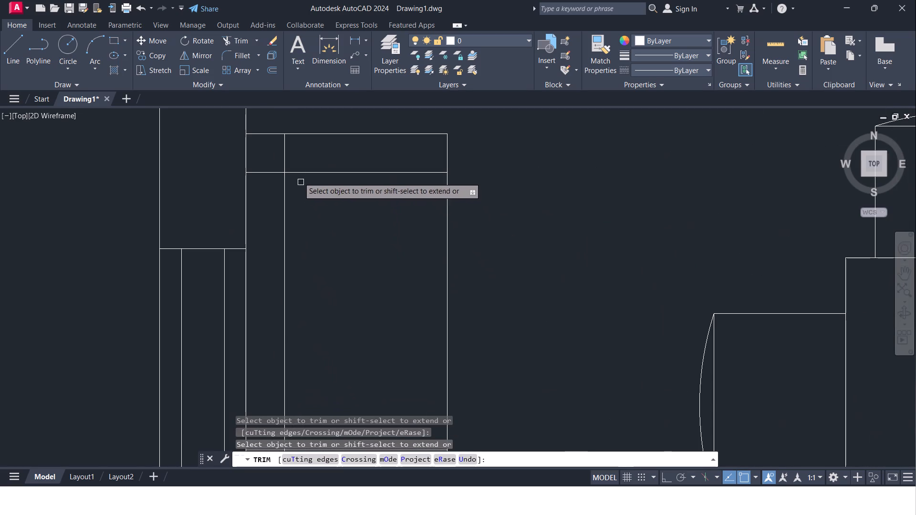
{"action": "left_click", "coordinate": [285, 159]}
Trim both seat divider lines out of the sofa's back strip and the inner back line out of the lower arm.
{"action": "scroll", "coordinate": [324, 230], "scroll_direction": "down", "scroll_amount": 2}
{"action": "middle_click_drag", "start_coordinate": [324, 230], "coordinate": [326, 179]}
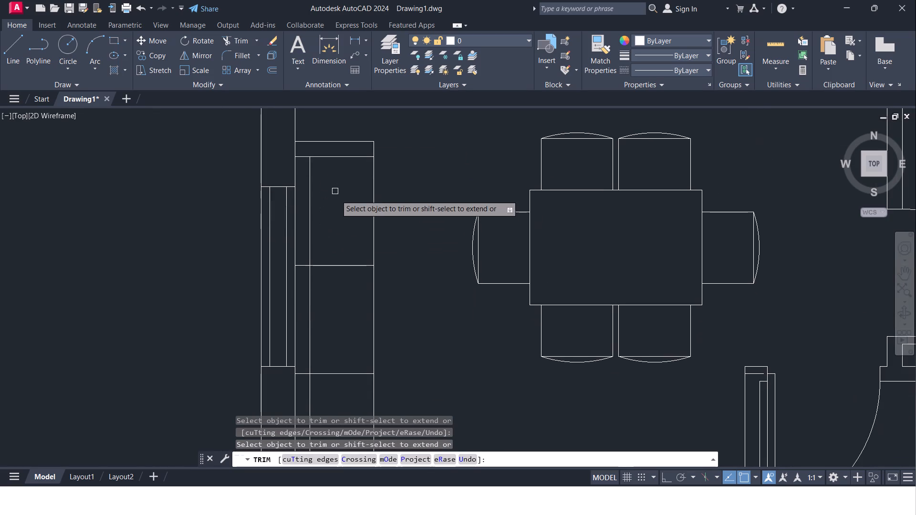
{"action": "left_click", "coordinate": [304, 266]}
{"action": "middle_click_drag", "start_coordinate": [334, 321], "coordinate": [335, 258]}
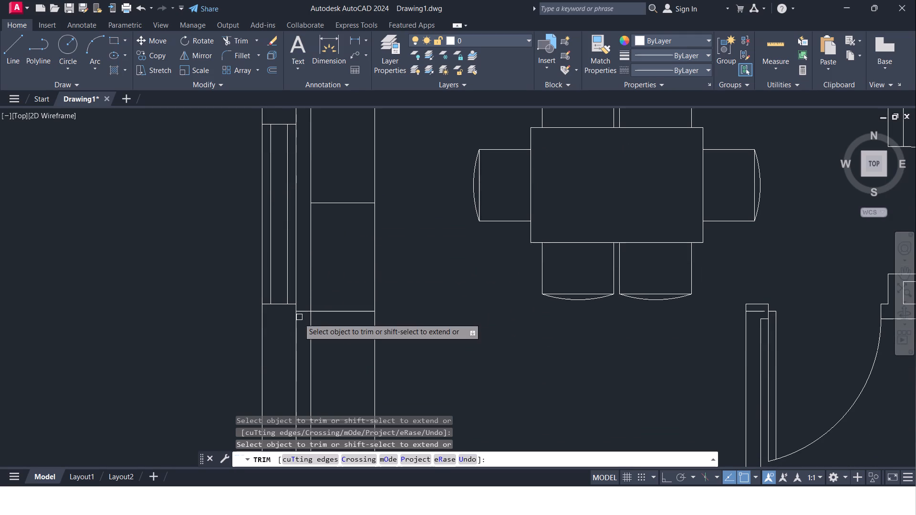
{"action": "left_click", "coordinate": [303, 312]}
{"action": "middle_click_drag", "start_coordinate": [305, 315], "coordinate": [317, 187]}
{"action": "scroll", "coordinate": [305, 315], "scroll_direction": "down", "scroll_amount": 1}
{"action": "scroll", "coordinate": [317, 258], "scroll_direction": "up", "scroll_amount": 2}
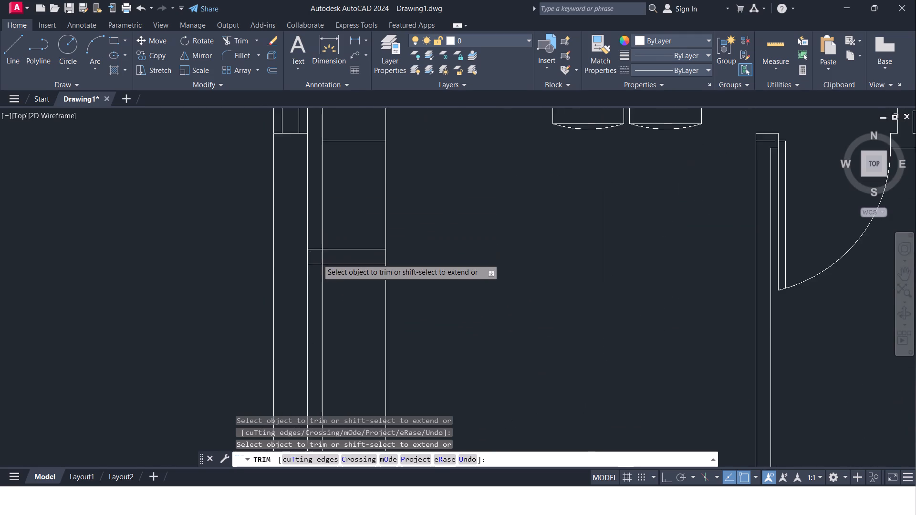
{"action": "left_click", "coordinate": [324, 257]}
{"action": "middle_click", "coordinate": [332, 253]}
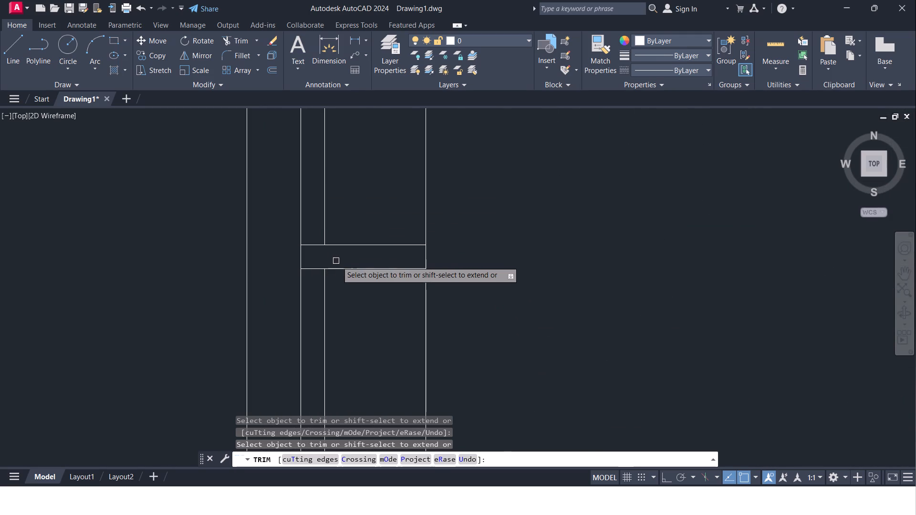
{"action": "scroll", "coordinate": [337, 261], "scroll_direction": "down", "scroll_amount": 3}
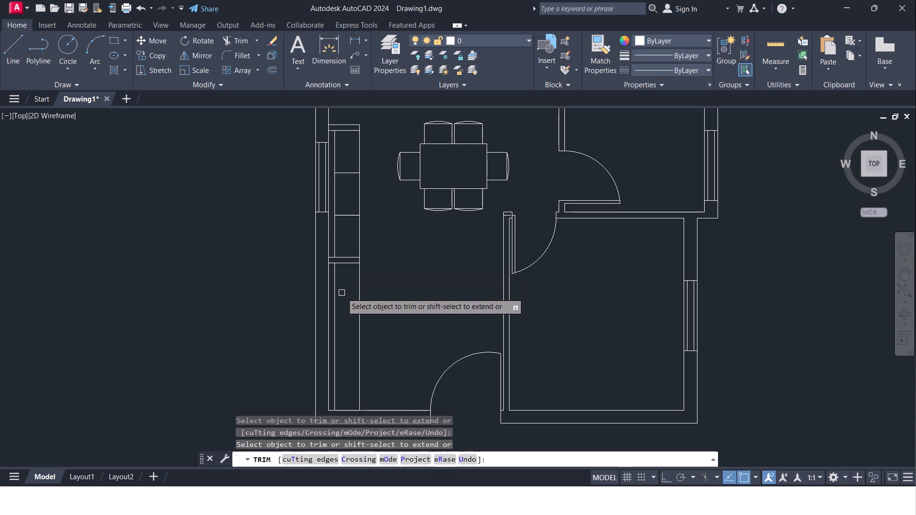
{"action": "key", "text": "Escape"}
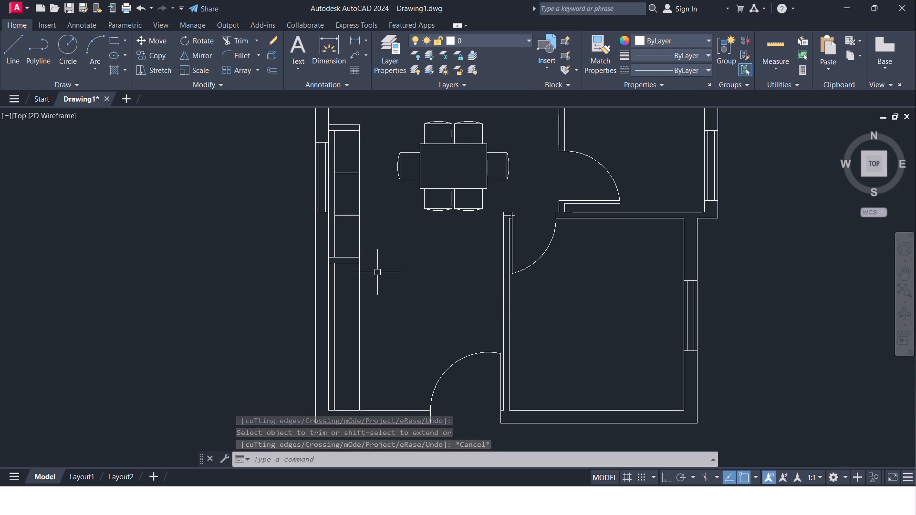
Copy the lower arm's two lines straight down from the upper line's front endpoint, placing copies at 4" and 8".
{"action": "middle_click_drag", "start_coordinate": [380, 271], "coordinate": [396, 272]}
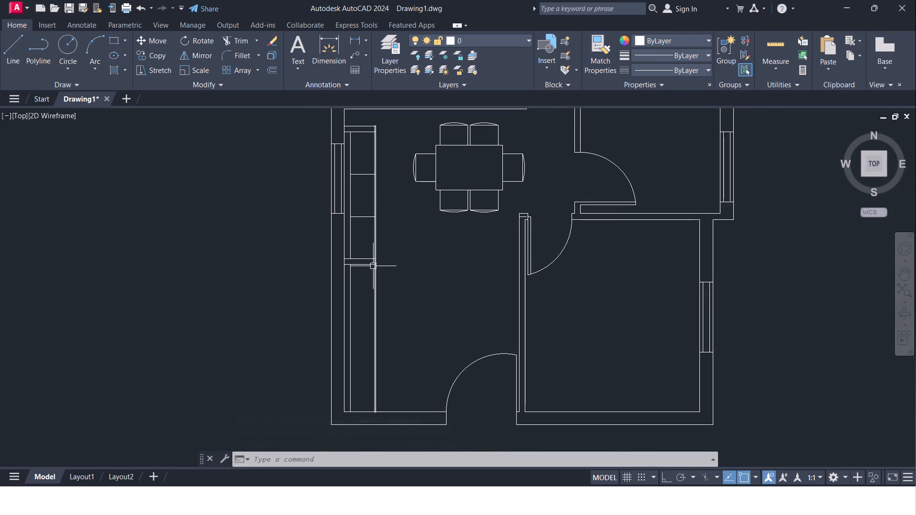
{"action": "scroll", "coordinate": [367, 264], "scroll_direction": "up", "scroll_amount": 3}
{"action": "left_click", "coordinate": [357, 252]}
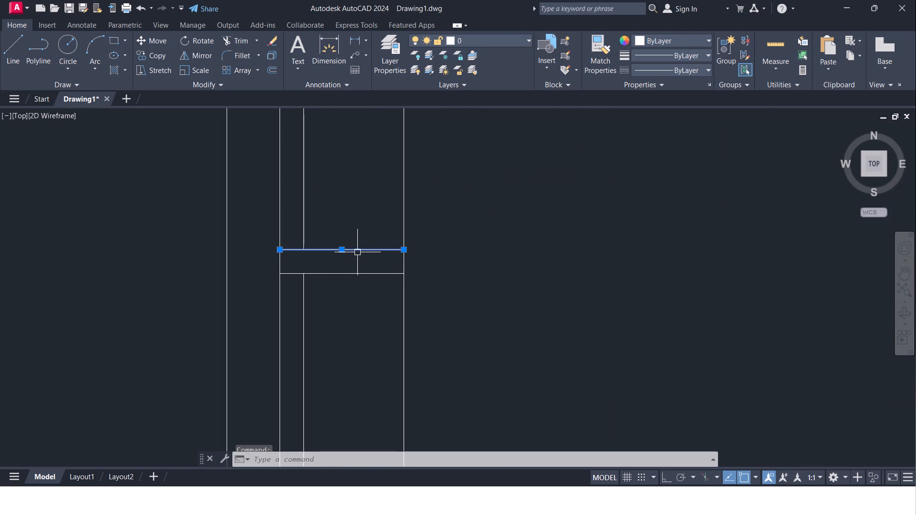
{"action": "left_click", "coordinate": [359, 273]}
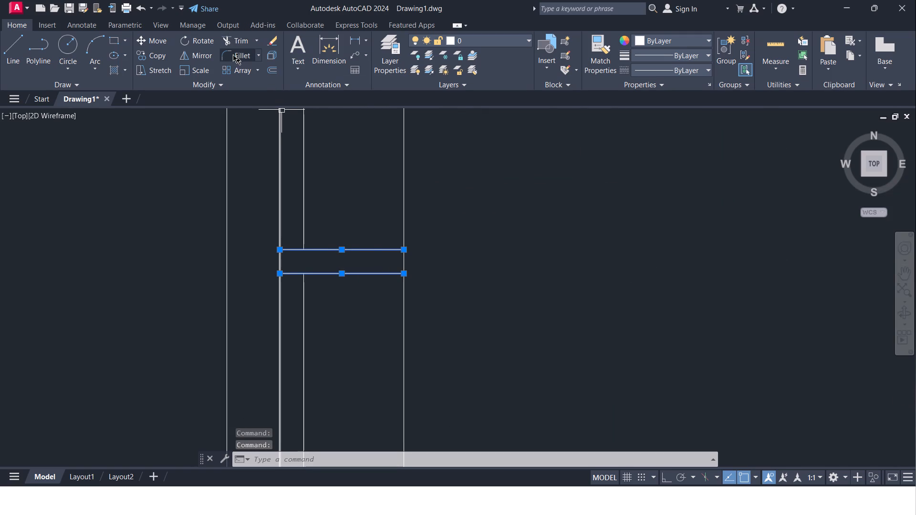
{"action": "left_click", "coordinate": [160, 58]}
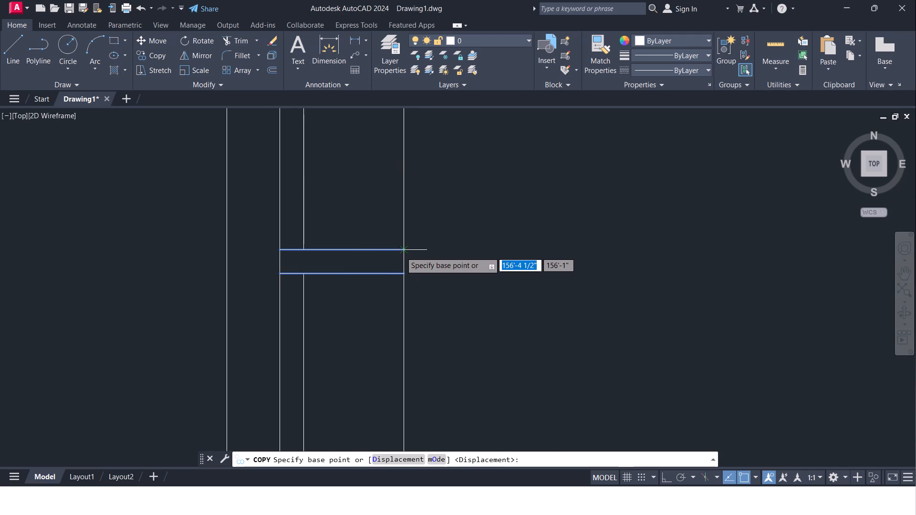
{"action": "left_click", "coordinate": [401, 252]}
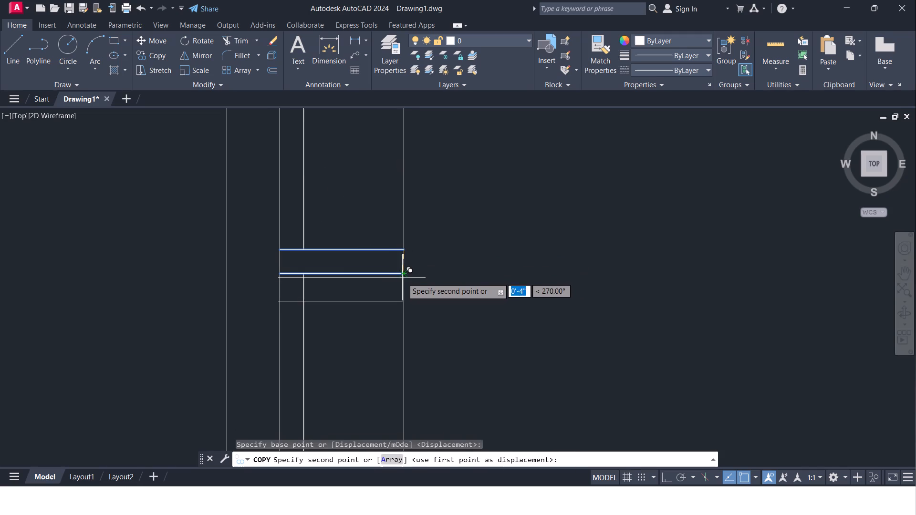
{"action": "left_click", "coordinate": [401, 274]}
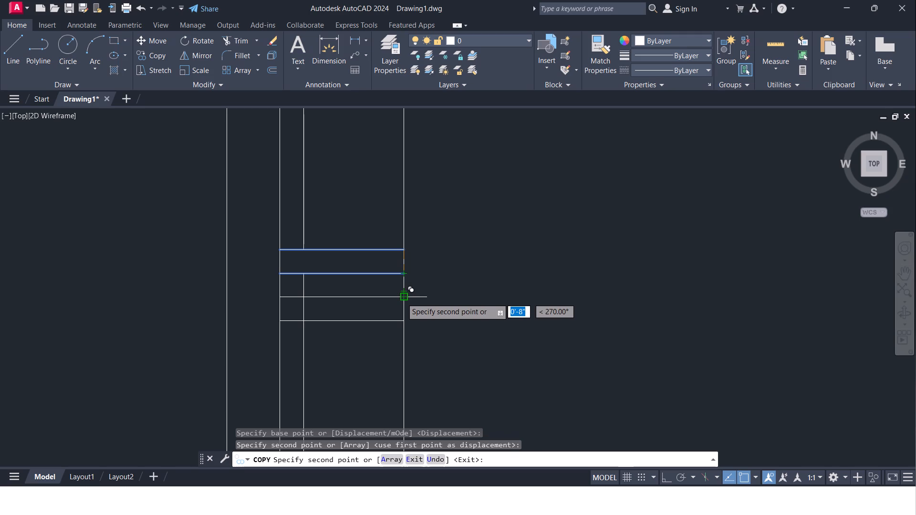
{"action": "left_click", "coordinate": [402, 298]}
{"action": "key", "text": "Escape"}
Trim the sofa's inner back and front lines between the lower arm and the copied arm to leave a 4" gap.
{"action": "type", "text": "TR"}
{"action": "left_click", "coordinate": [488, 359]}
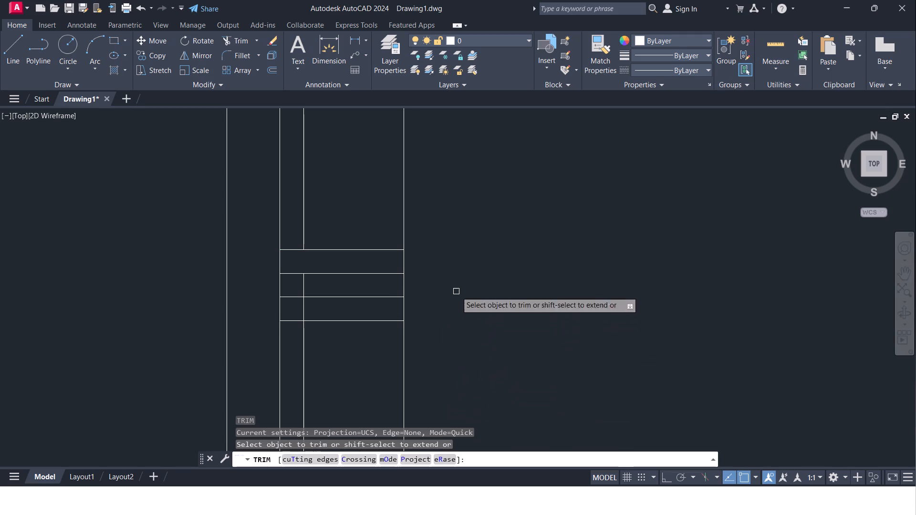
{"action": "left_click_drag", "start_coordinate": [290, 285], "coordinate": [418, 291]}
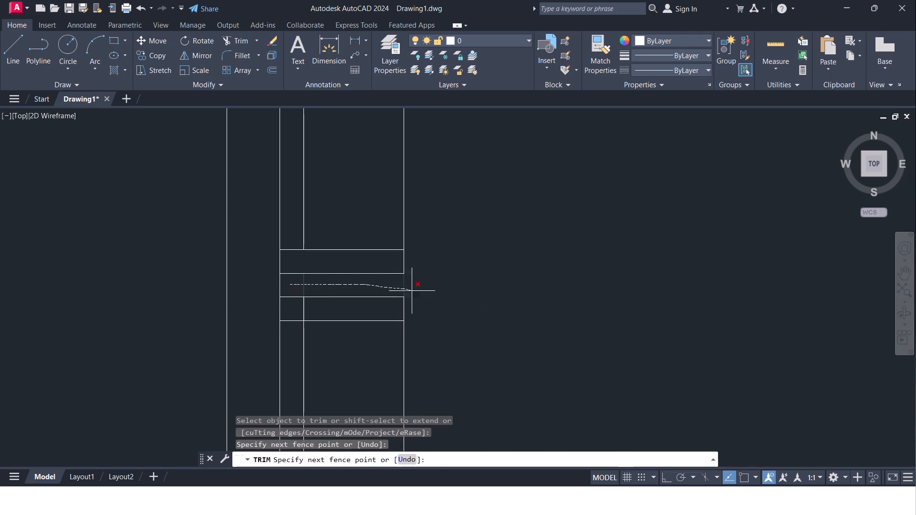
{"action": "left_click_drag", "start_coordinate": [418, 291], "coordinate": [431, 292]}
{"action": "scroll", "coordinate": [434, 293], "scroll_direction": "down", "scroll_amount": 3}
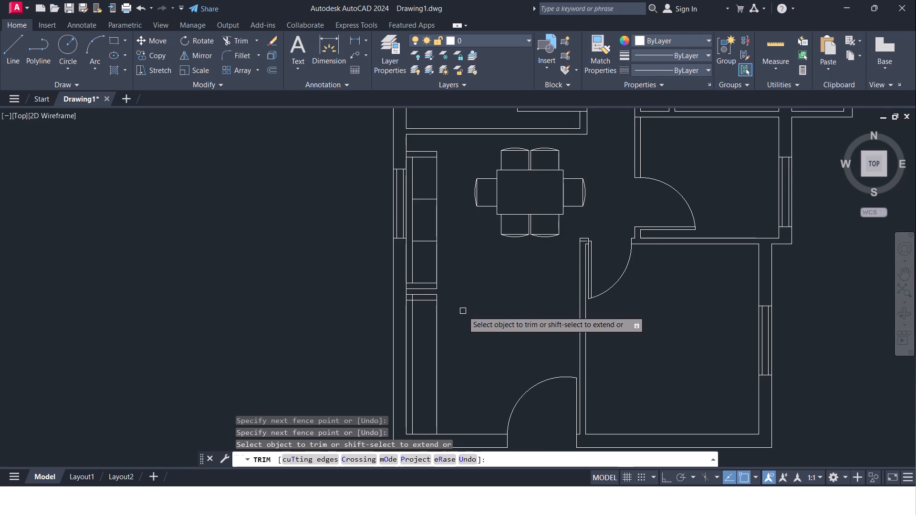
{"action": "middle_click_drag", "start_coordinate": [463, 310], "coordinate": [501, 244]}
{"action": "scroll", "coordinate": [481, 279], "scroll_direction": "down", "scroll_amount": 1}
{"action": "scroll", "coordinate": [493, 254], "scroll_direction": "up", "scroll_amount": 2}
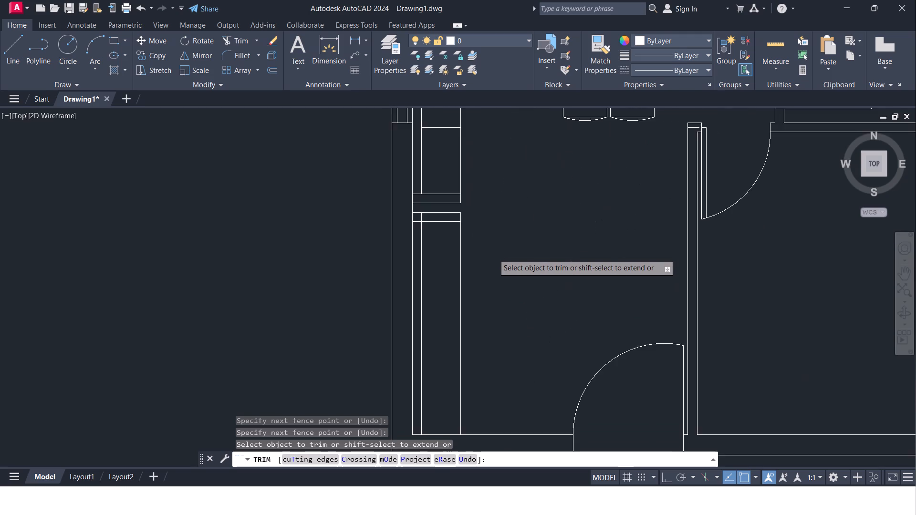
{"action": "middle_click_drag", "start_coordinate": [493, 254], "coordinate": [486, 372]}
{"action": "scroll", "coordinate": [495, 373], "scroll_direction": "down", "scroll_amount": 1}
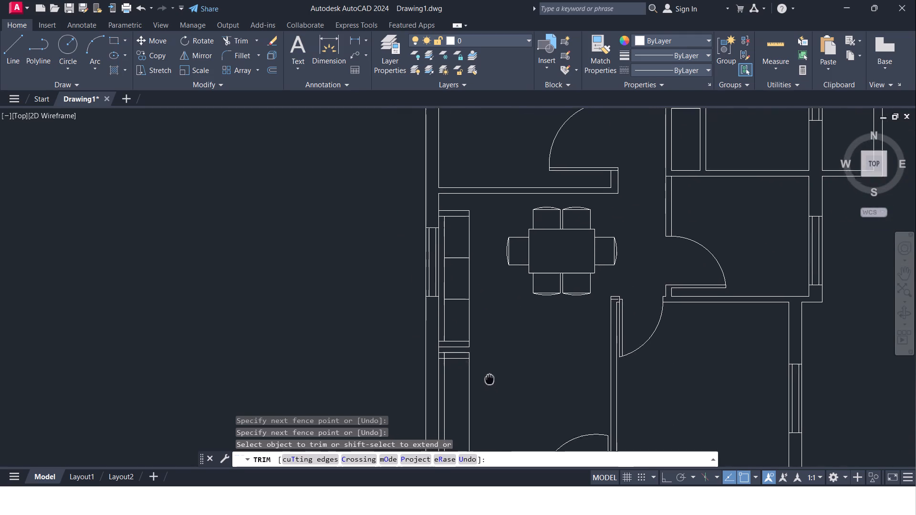
{"action": "middle_click_drag", "start_coordinate": [486, 372], "coordinate": [485, 368]}
{"action": "middle_click_drag", "start_coordinate": [485, 352], "coordinate": [488, 320]}
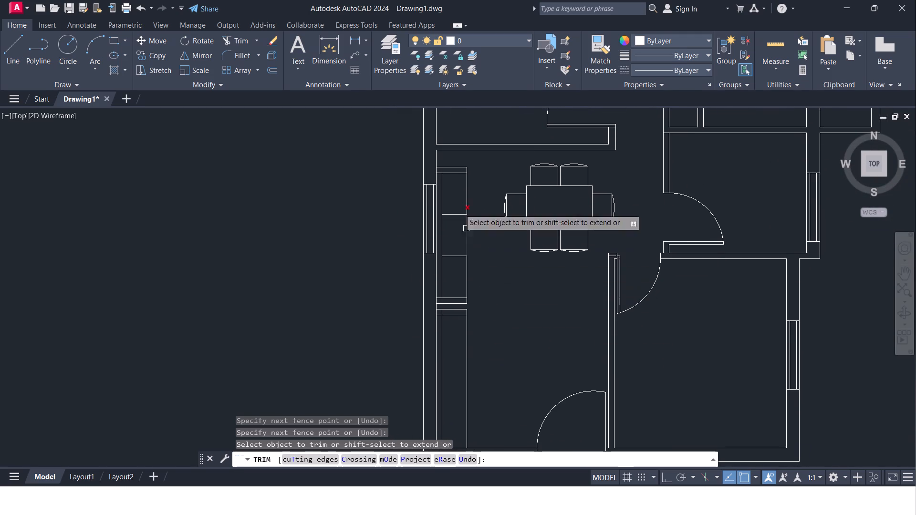
{"action": "key", "text": "Escape"}
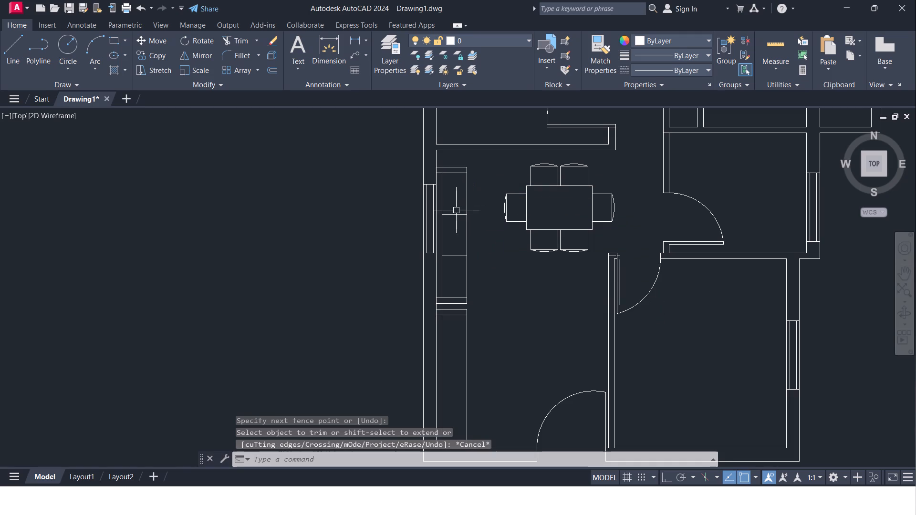
Copy the upper sofa's two seat dividers and both lower arm lines straight down about 7'-4" with Ortho on.
{"action": "left_click", "coordinate": [456, 216]}
{"action": "left_click", "coordinate": [458, 254]}
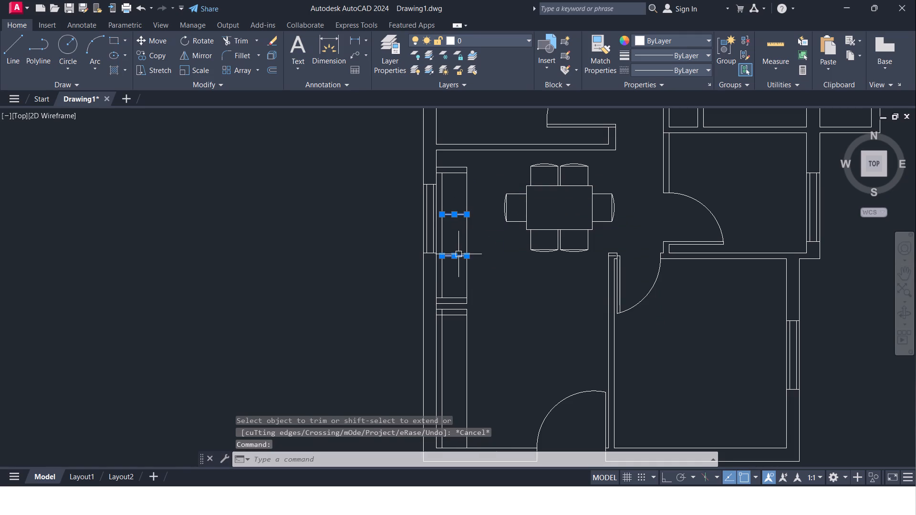
{"action": "middle_click_drag", "start_coordinate": [483, 294], "coordinate": [487, 251]}
{"action": "scroll", "coordinate": [469, 253], "scroll_direction": "up", "scroll_amount": 2}
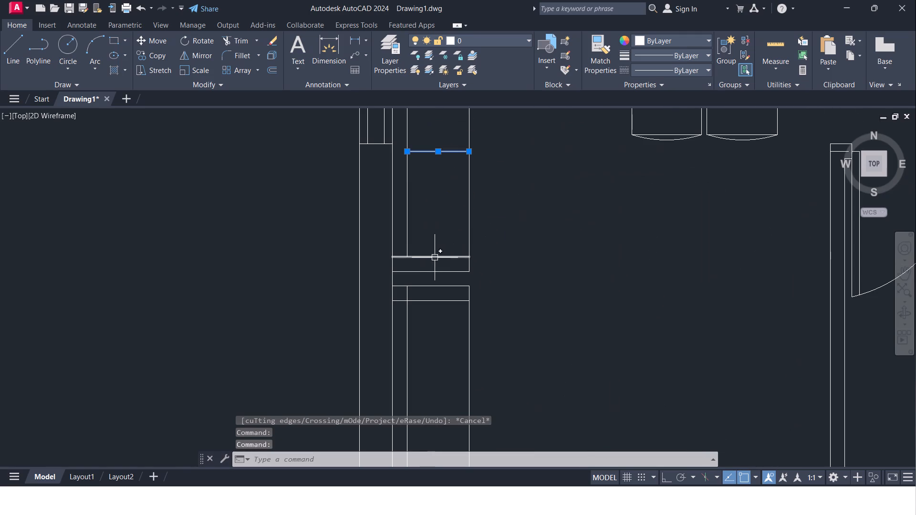
{"action": "left_click", "coordinate": [433, 257]}
{"action": "left_click", "coordinate": [433, 271]}
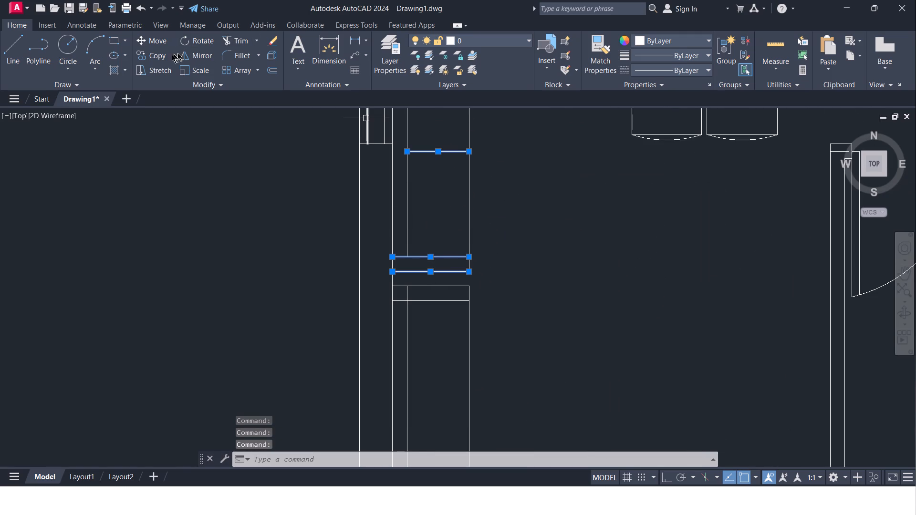
{"action": "left_click", "coordinate": [165, 56]}
{"action": "scroll", "coordinate": [433, 196], "scroll_direction": "down", "scroll_amount": 2}
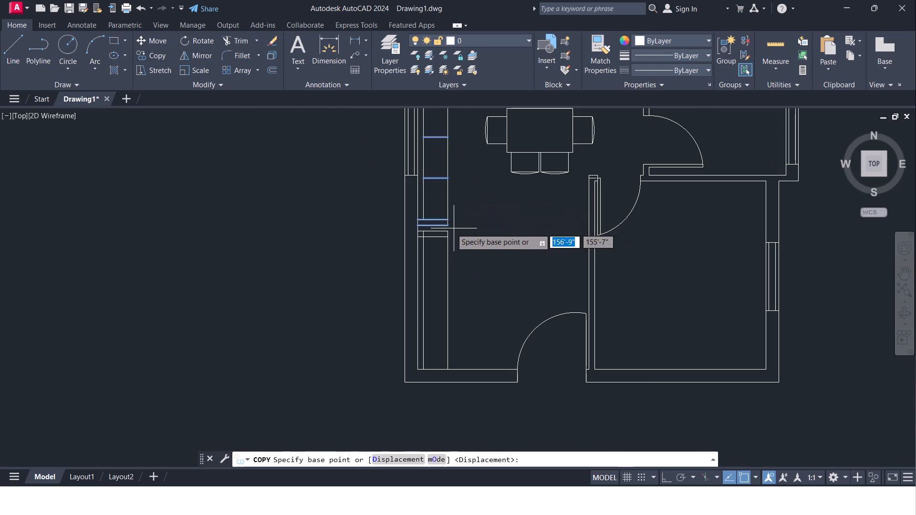
{"action": "left_click", "coordinate": [447, 225]}
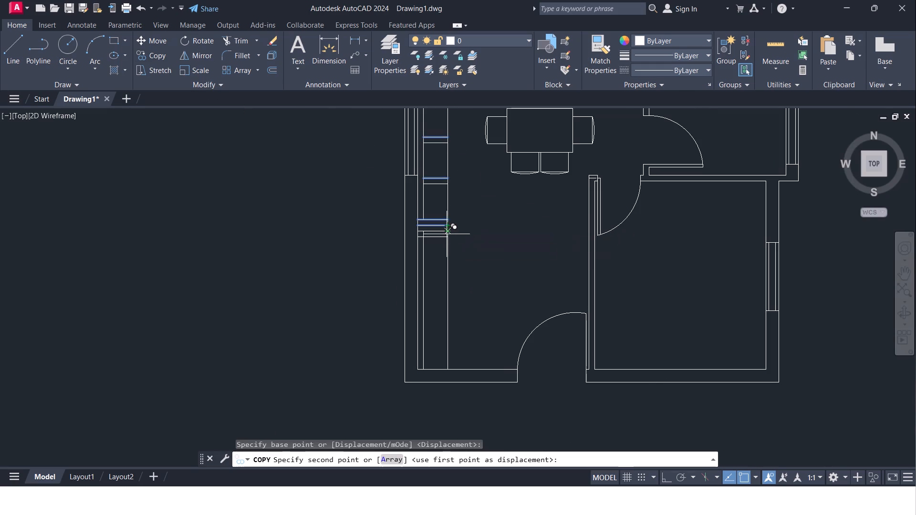
{"action": "scroll", "coordinate": [450, 296], "scroll_direction": "down", "scroll_amount": 1}
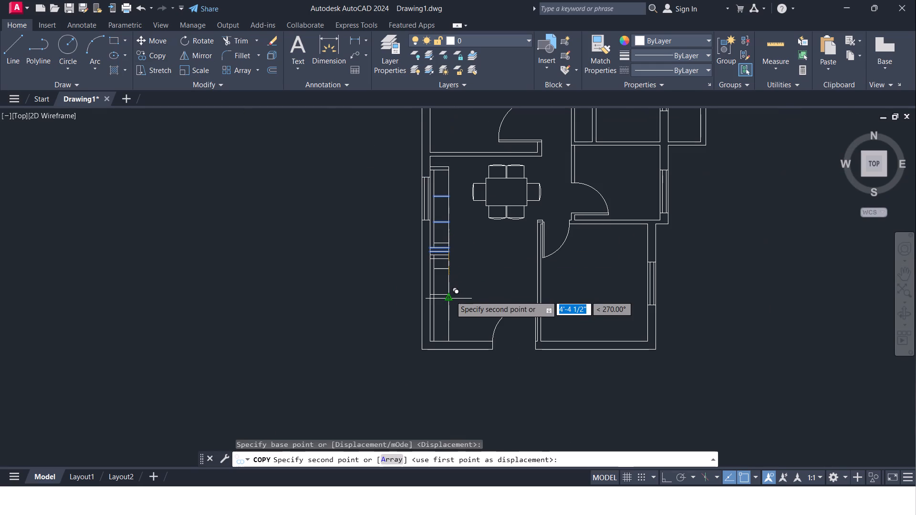
{"action": "scroll", "coordinate": [450, 298], "scroll_direction": "up", "scroll_amount": 2}
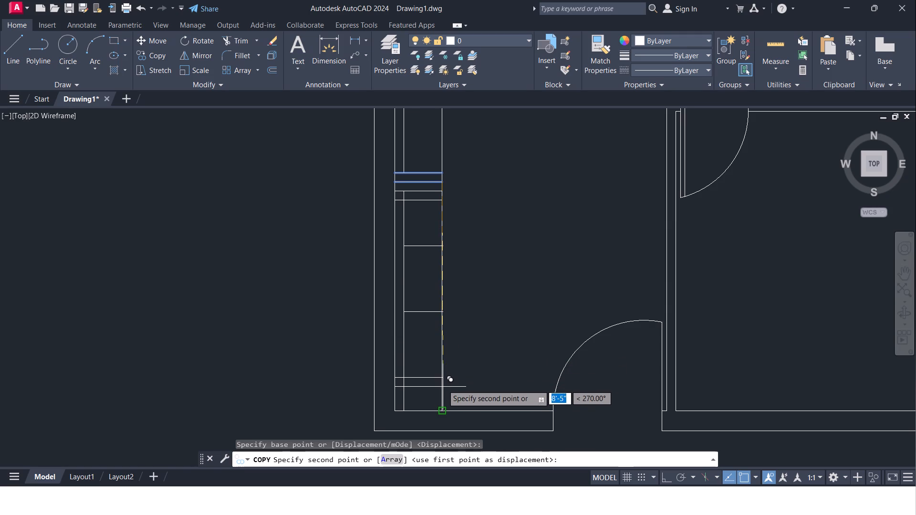
{"action": "scroll", "coordinate": [438, 362], "scroll_direction": "down", "scroll_amount": 1}
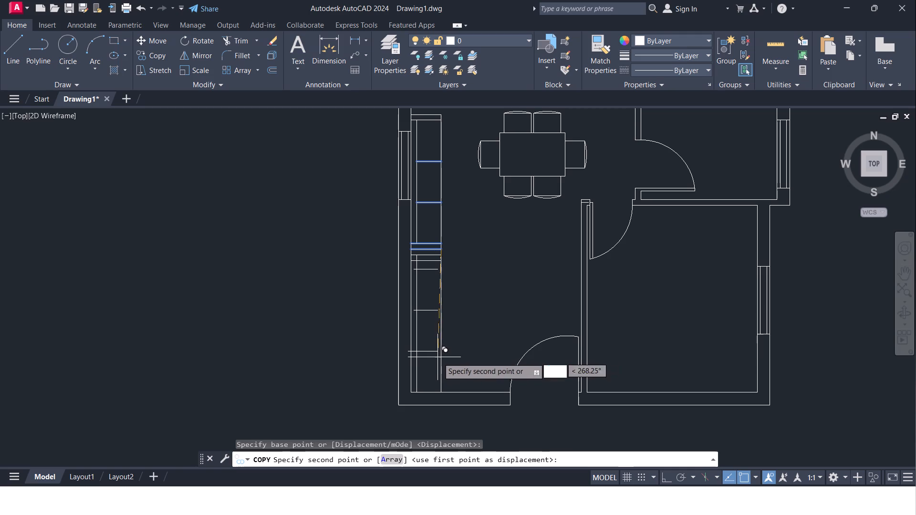
{"action": "left_click", "coordinate": [666, 474]}
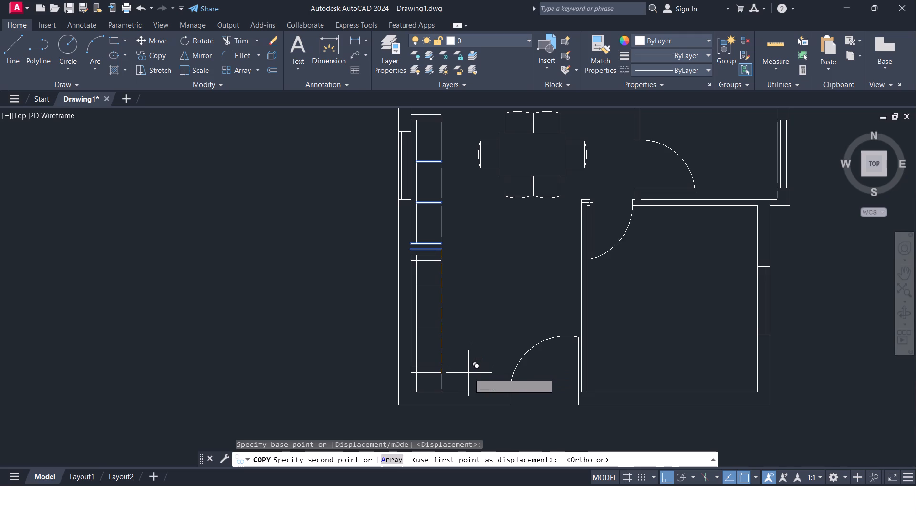
{"action": "left_click", "coordinate": [468, 375]}
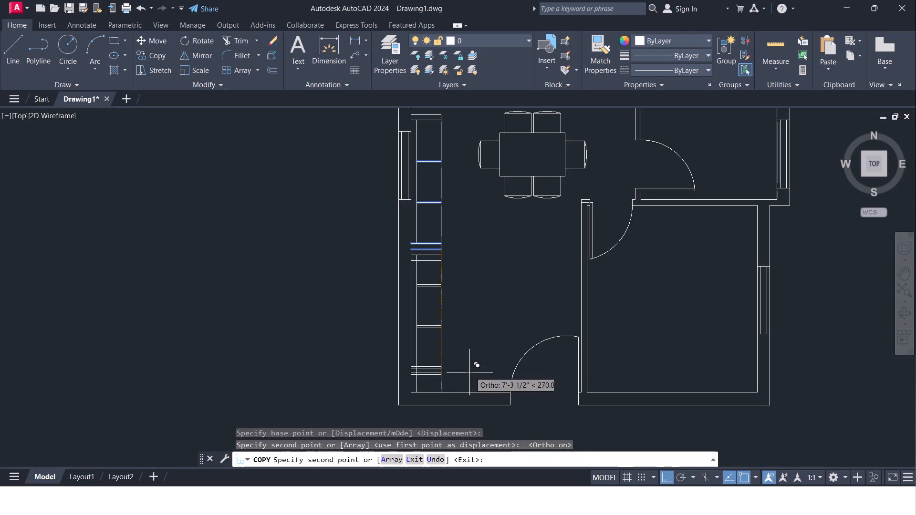
{"action": "key", "text": "Escape"}
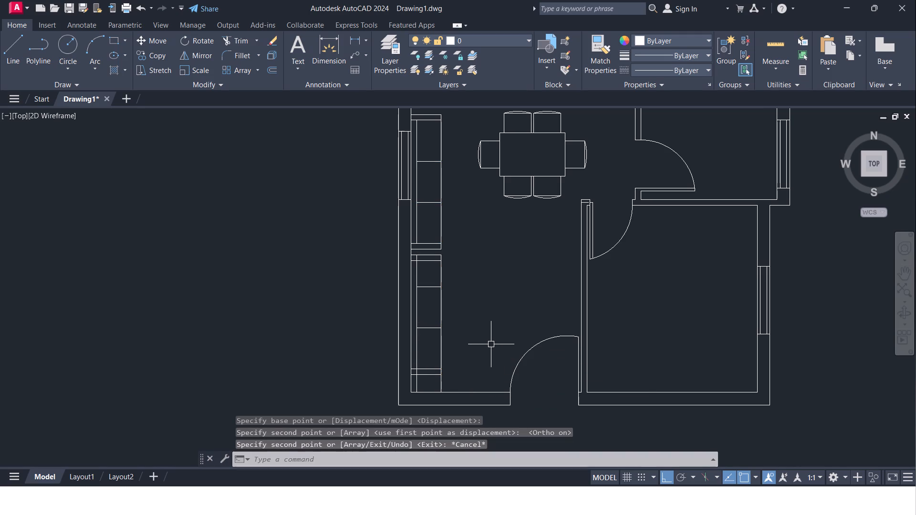
Trim the inner back line out of the second sofa's upper arm.
{"action": "middle_click_drag", "start_coordinate": [489, 345], "coordinate": [495, 277]}
{"action": "middle_click", "coordinate": [473, 278]}
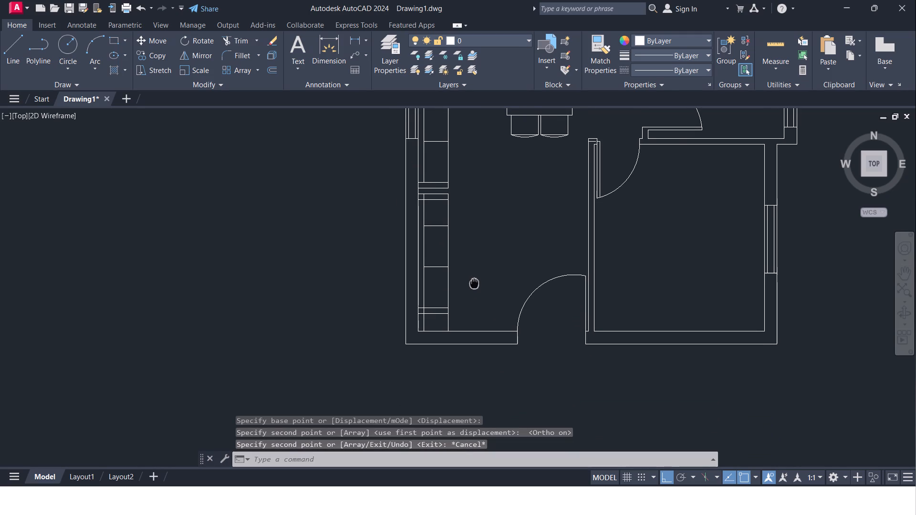
{"action": "scroll", "coordinate": [439, 212], "scroll_direction": "up", "scroll_amount": 1}
{"action": "middle_click_drag", "start_coordinate": [439, 211], "coordinate": [439, 243]}
{"action": "type", "text": "TR"}
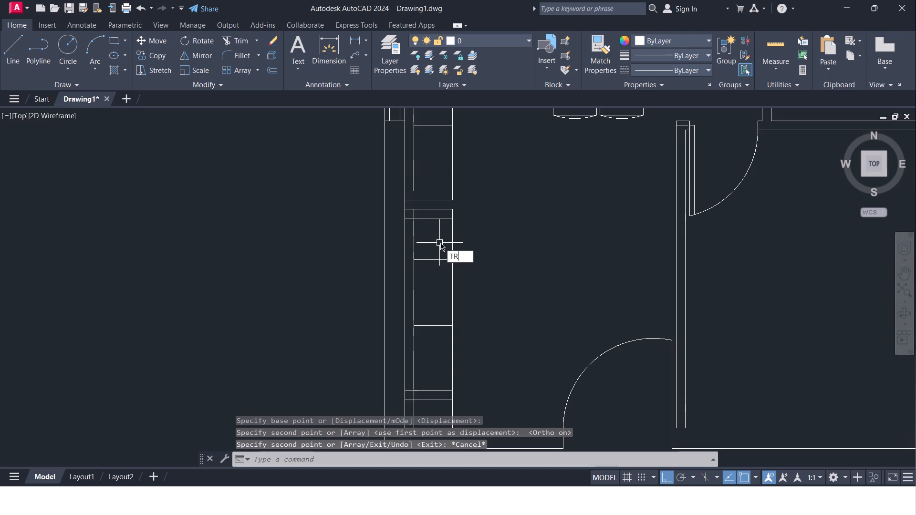
{"action": "left_click", "coordinate": [457, 268]}
{"action": "scroll", "coordinate": [410, 218], "scroll_direction": "up", "scroll_amount": 3}
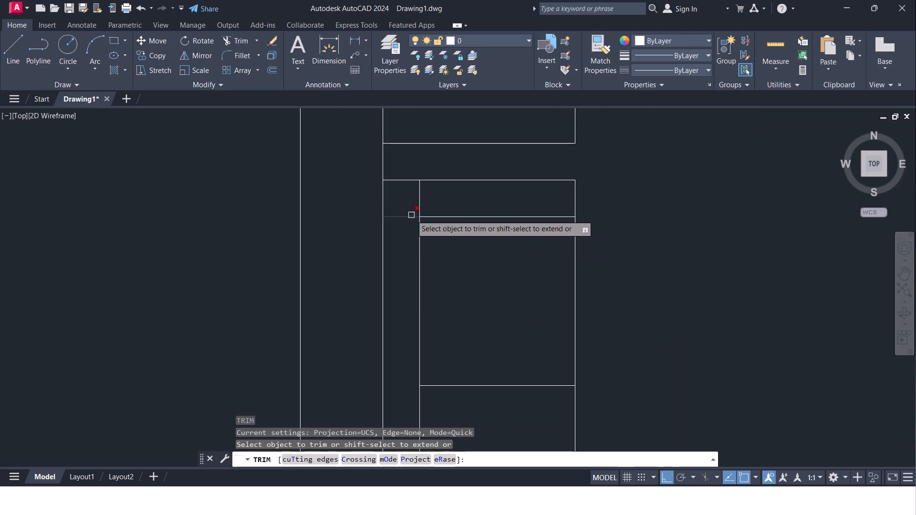
{"action": "left_click", "coordinate": [418, 203]}
Trim the second sofa's inner back line through and below its lower arm, and its front line below that arm.
{"action": "scroll", "coordinate": [420, 206], "scroll_direction": "down", "scroll_amount": 4}
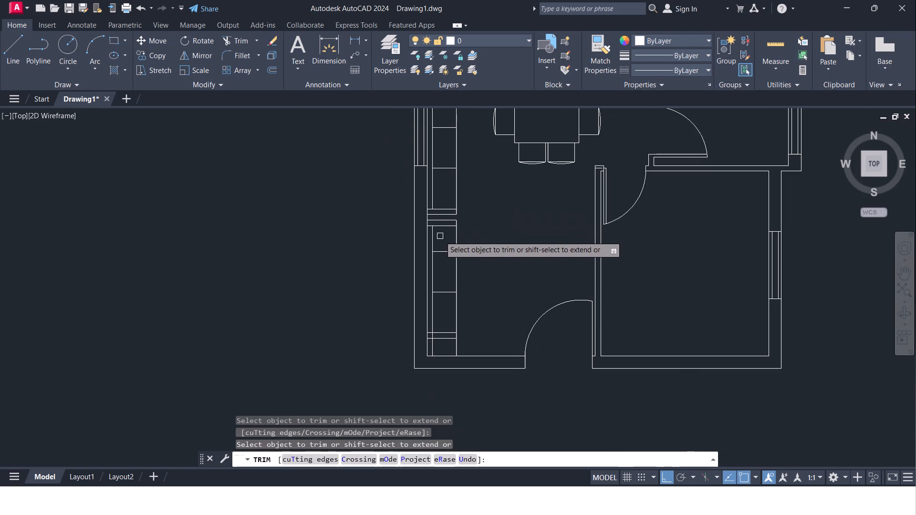
{"action": "scroll", "coordinate": [438, 351], "scroll_direction": "up", "scroll_amount": 2}
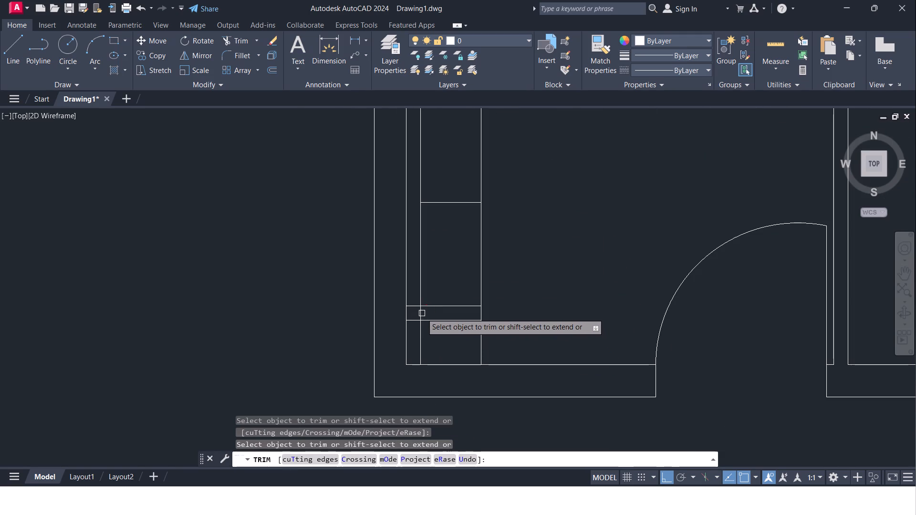
{"action": "left_click", "coordinate": [422, 313]}
{"action": "left_click", "coordinate": [419, 341]}
{"action": "scroll", "coordinate": [420, 341], "scroll_direction": "down", "scroll_amount": 2}
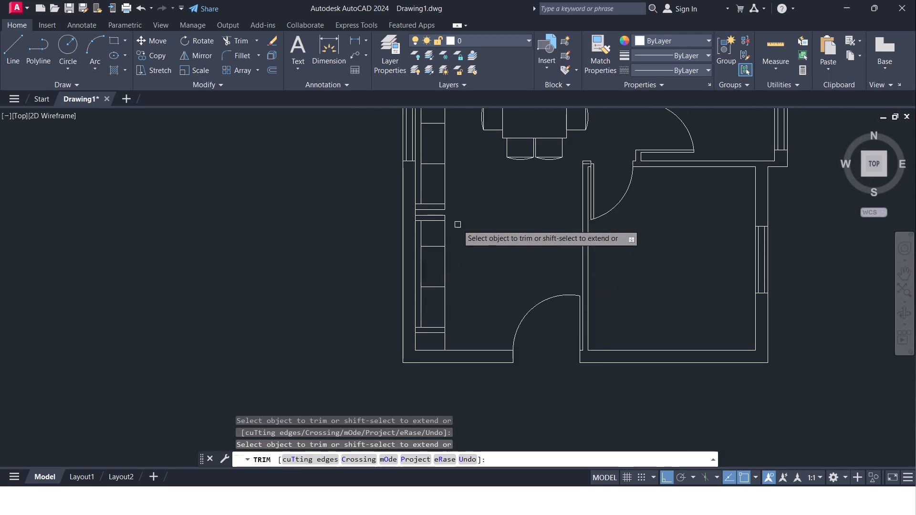
{"action": "left_click", "coordinate": [444, 341]}
{"action": "middle_click_drag", "start_coordinate": [477, 234], "coordinate": [478, 316]}
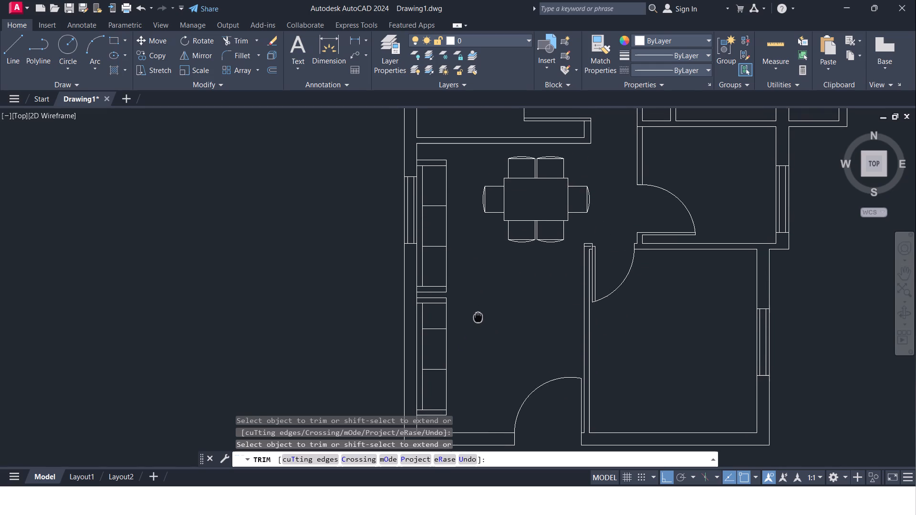
{"action": "middle_click_drag", "start_coordinate": [478, 316], "coordinate": [482, 309]}
{"action": "middle_click_drag", "start_coordinate": [486, 306], "coordinate": [500, 228]}
{"action": "scroll", "coordinate": [442, 235], "scroll_direction": "up", "scroll_amount": 4}
{"action": "middle_click_drag", "start_coordinate": [448, 231], "coordinate": [451, 258]}
{"action": "key", "text": "Escape"}
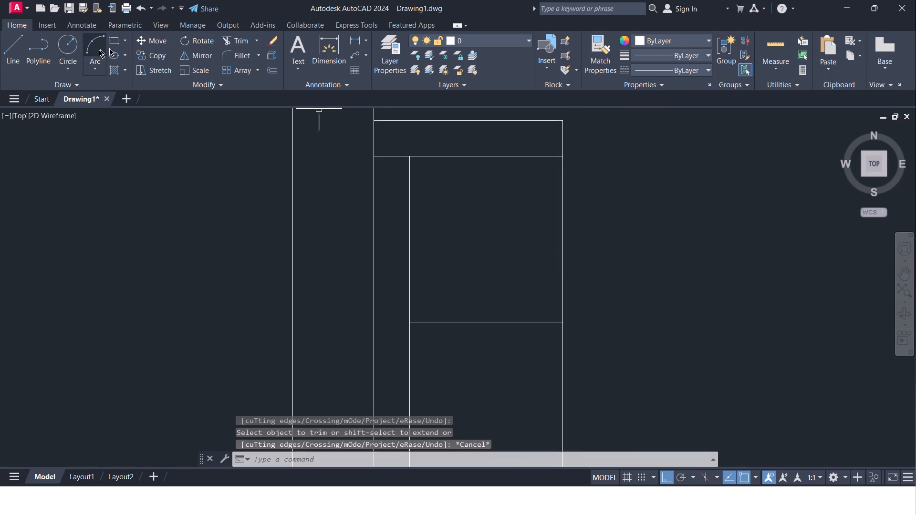
Draw a three-point arc from the second sofa's upper back corner through the first seat divider's back end, ending freehand about 3'-1" beyond with Ortho off.
{"action": "left_click", "coordinate": [95, 44]}
{"action": "left_click", "coordinate": [409, 154]}
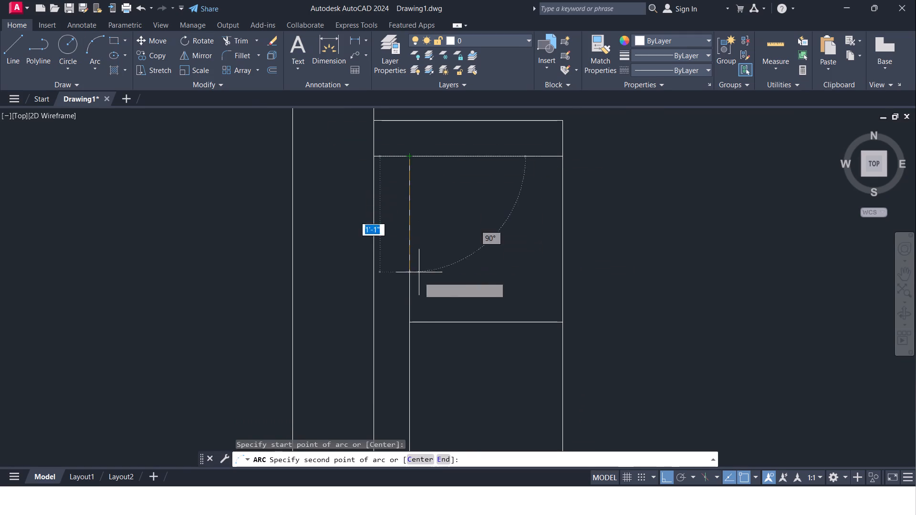
{"action": "left_click", "coordinate": [410, 324]}
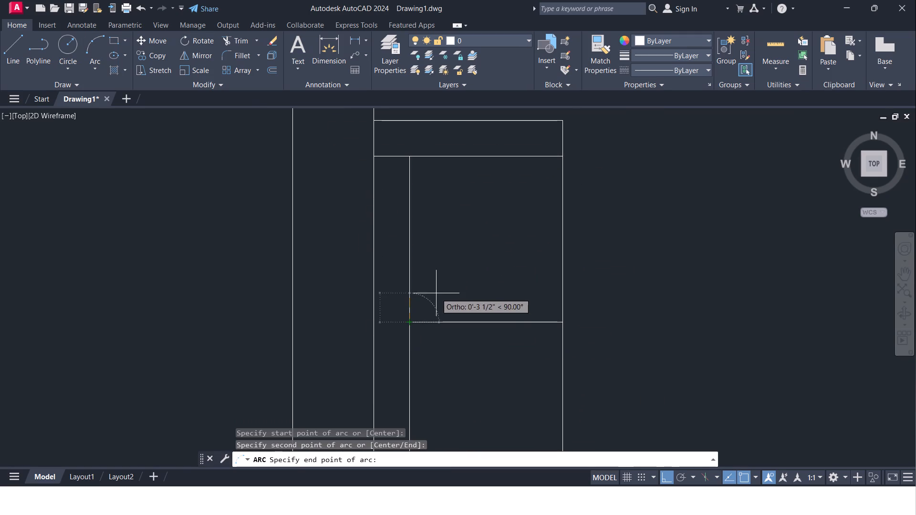
{"action": "left_click", "coordinate": [666, 478]}
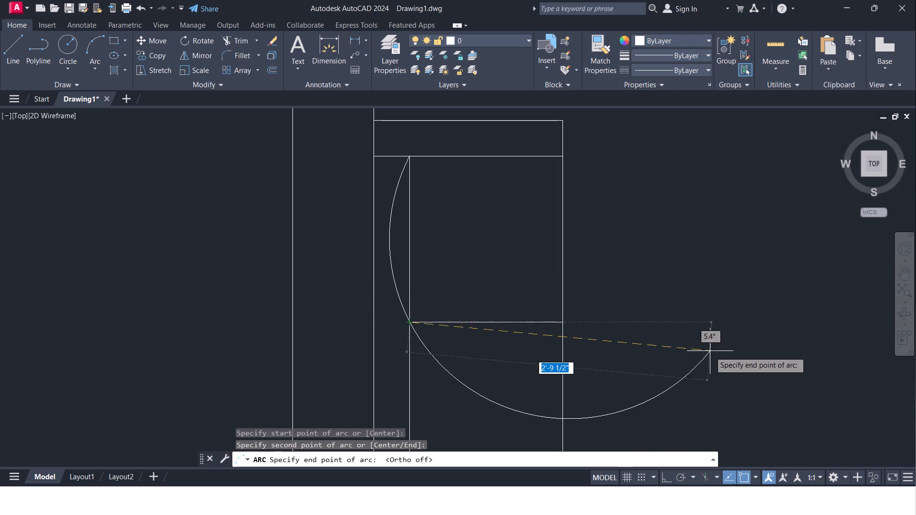
{"action": "left_click", "coordinate": [725, 423]}
{"action": "key", "text": "Escape"}
Trim the arc past the first seat divider, keeping only the part behind the second sofa's upper seat.
{"action": "middle_click_drag", "start_coordinate": [660, 312], "coordinate": [626, 187]}
{"action": "scroll", "coordinate": [626, 186], "scroll_direction": "down", "scroll_amount": 2}
{"action": "middle_click", "coordinate": [637, 223]}
{"action": "type", "text": "TR"}
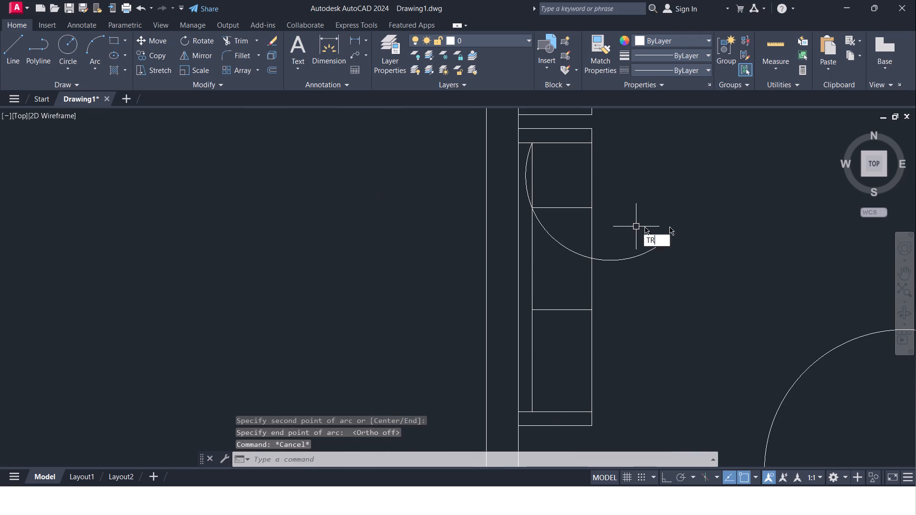
{"action": "left_click", "coordinate": [679, 250]}
{"action": "left_click", "coordinate": [638, 255]}
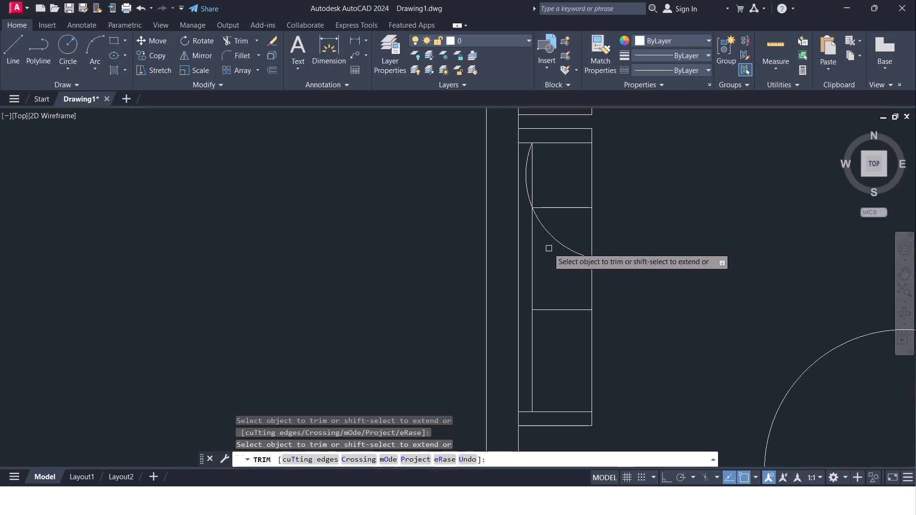
{"action": "left_click", "coordinate": [555, 238]}
{"action": "middle_click_drag", "start_coordinate": [554, 224], "coordinate": [549, 253]}
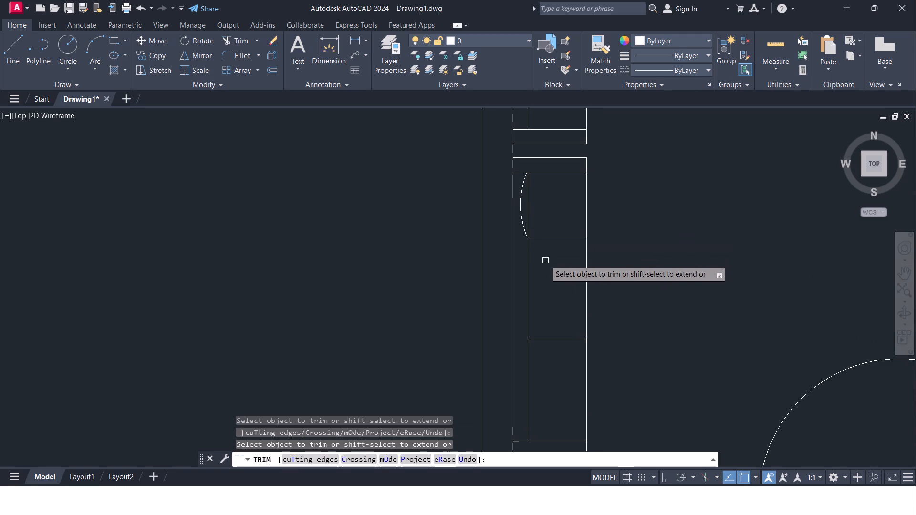
{"action": "middle_click_drag", "start_coordinate": [539, 260], "coordinate": [541, 274]}
{"action": "key", "text": "Escape"}
Mirror the arc across the vertical inner back line onto the upper seat with Ortho on, keeping the source arc.
{"action": "left_click", "coordinate": [521, 224]}
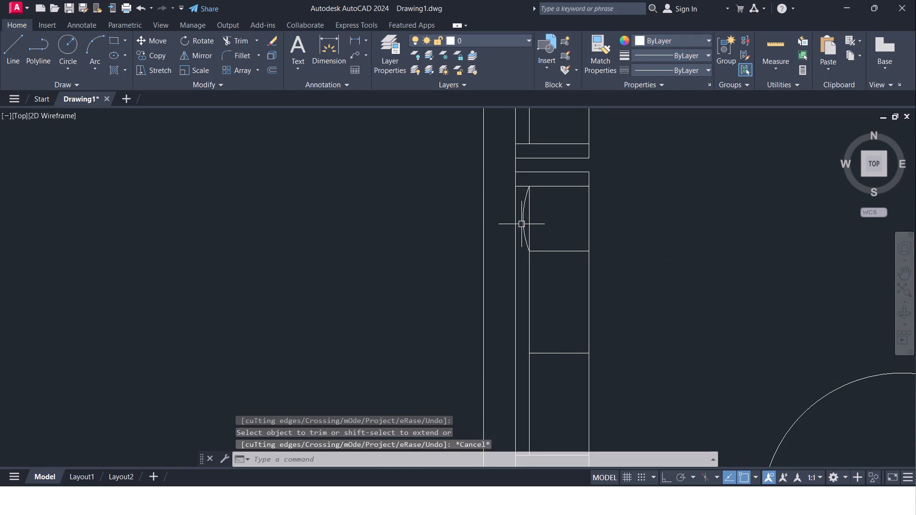
{"action": "left_click", "coordinate": [207, 52]}
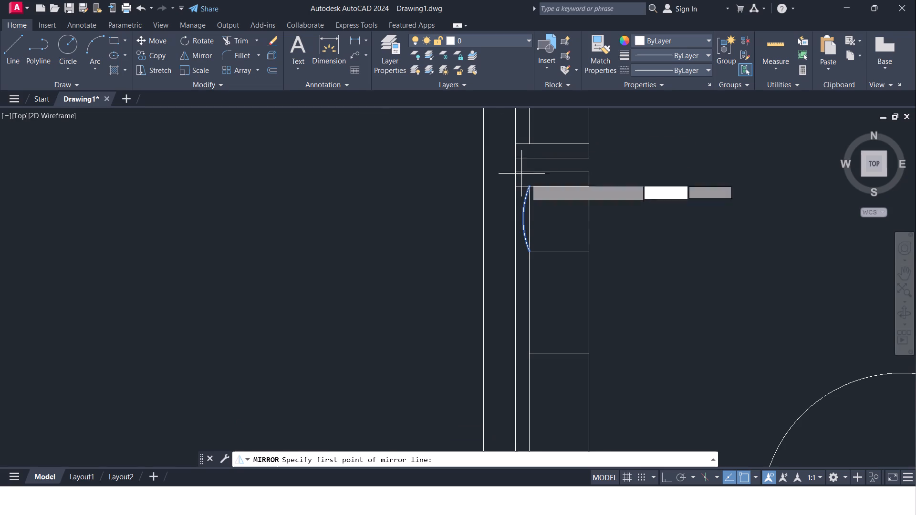
{"action": "left_click_drag", "start_coordinate": [666, 476], "coordinate": [666, 470]}
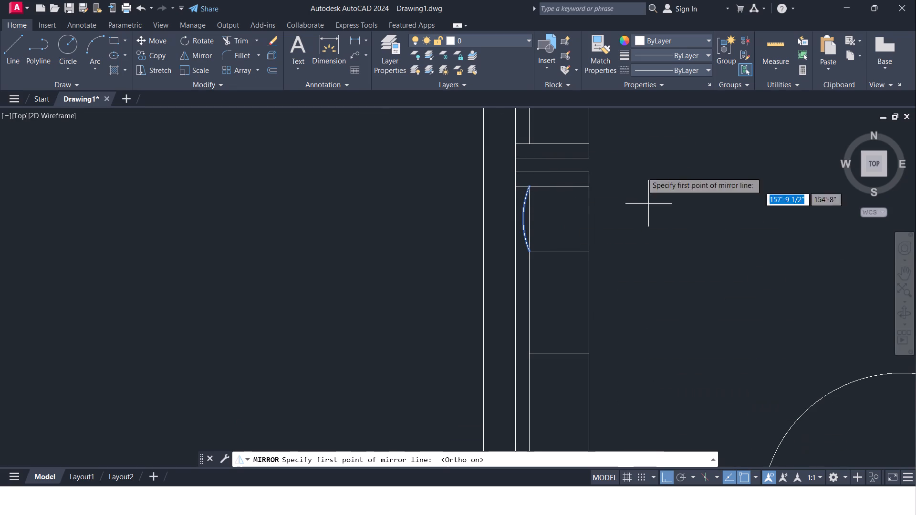
{"action": "left_click", "coordinate": [531, 187]}
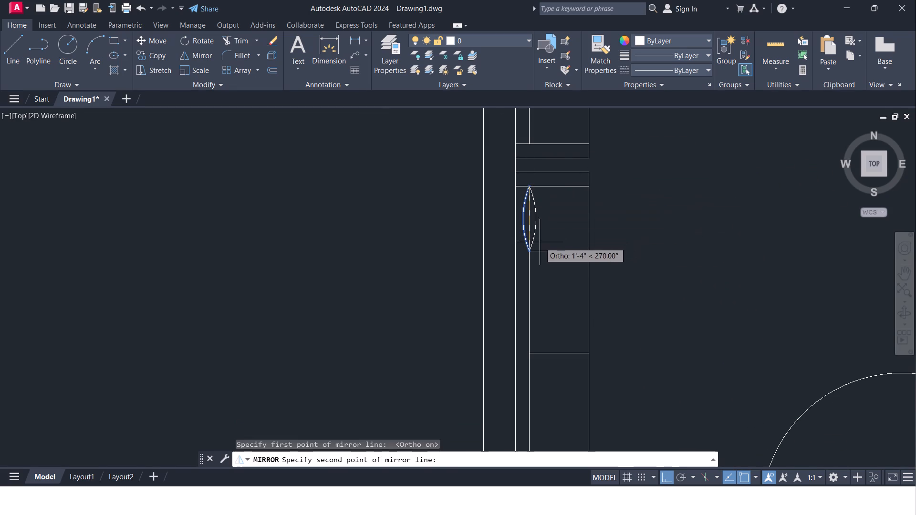
{"action": "left_click", "coordinate": [540, 242]}
{"action": "left_click_drag", "start_coordinate": [558, 284], "coordinate": [540, 242]}
{"action": "scroll", "coordinate": [529, 190], "scroll_direction": "up", "scroll_amount": 2}
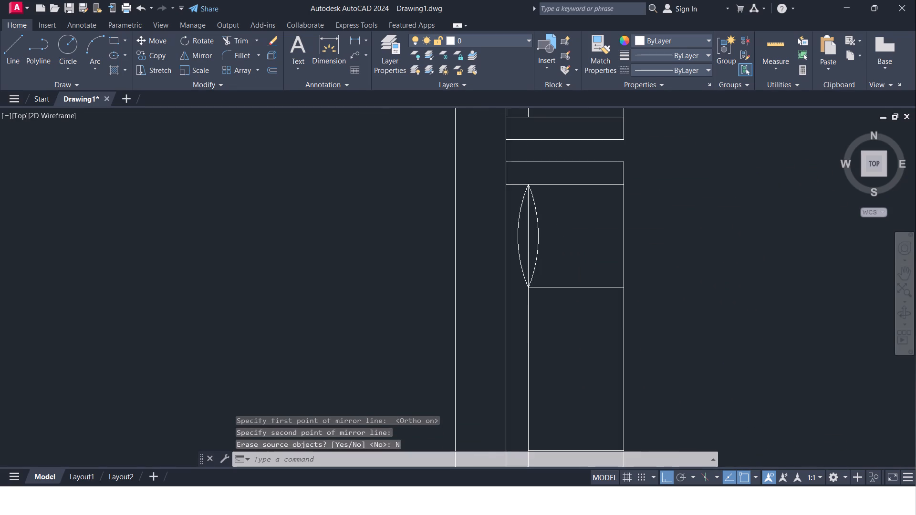
Delete the original arc in the back strip behind the second sofa's upper seat.
{"action": "middle_click_drag", "start_coordinate": [527, 184], "coordinate": [489, 99]}
{"action": "left_click", "coordinate": [474, 170]}
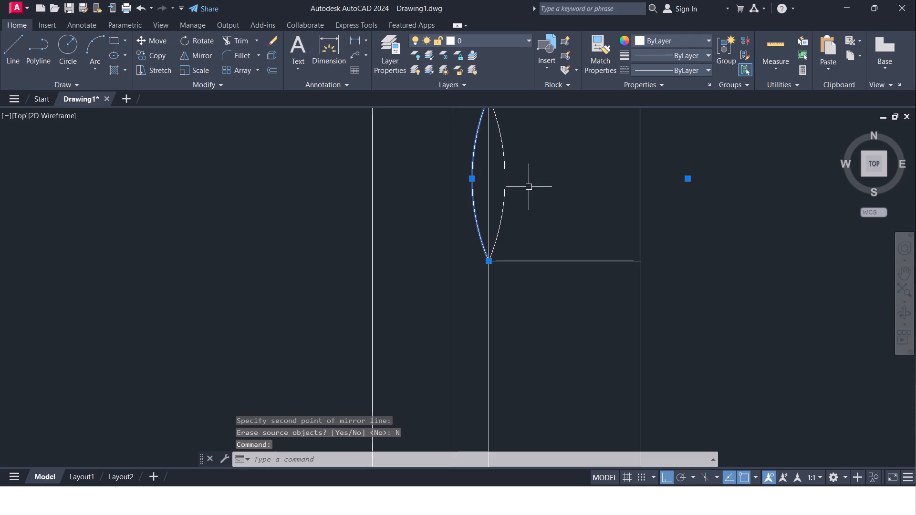
{"action": "key", "text": "Delete"}
Copy the upper seat's backrest arc horizontally from its upper end to the midpoint of the armrest's inner edge, with Ortho on.
{"action": "middle_click_drag", "start_coordinate": [530, 185], "coordinate": [400, 227]}
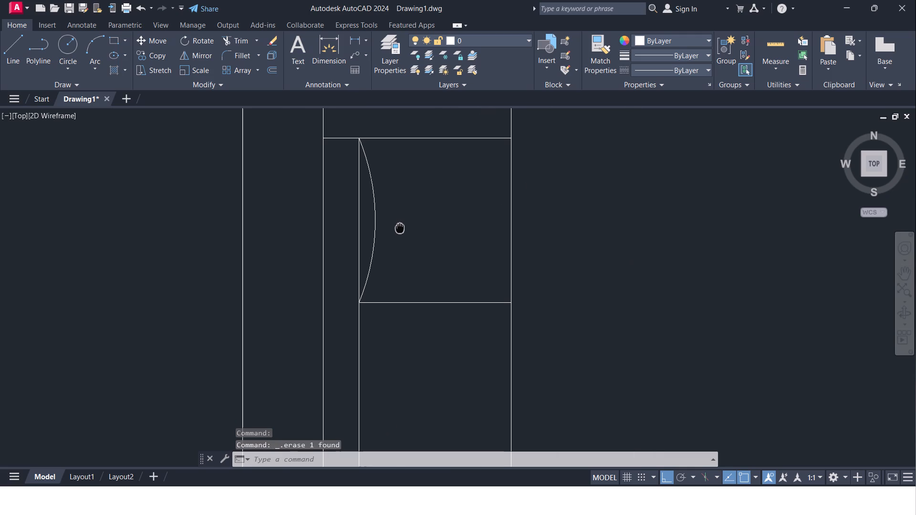
{"action": "middle_click_drag", "start_coordinate": [400, 227], "coordinate": [403, 224]}
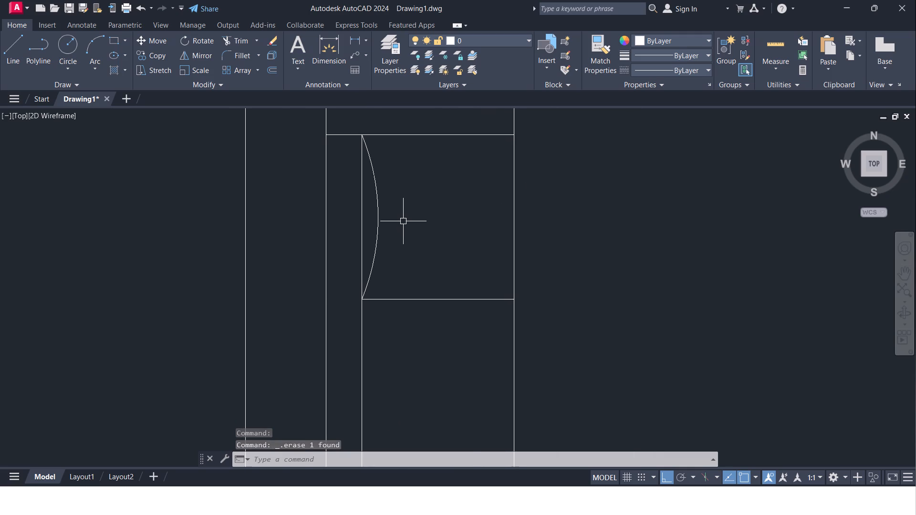
{"action": "scroll", "coordinate": [403, 221], "scroll_direction": "down", "scroll_amount": 1}
{"action": "left_click", "coordinate": [385, 192]}
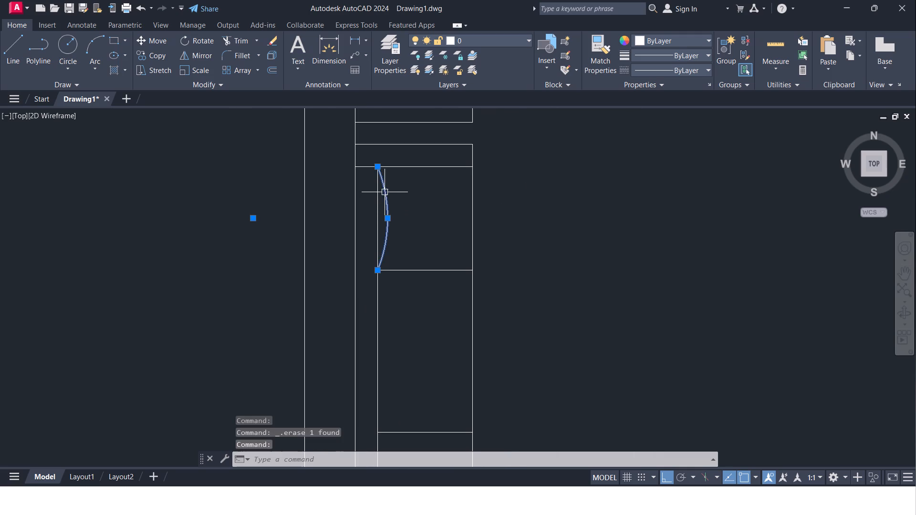
{"action": "left_click_drag", "start_coordinate": [155, 54], "coordinate": [163, 56]}
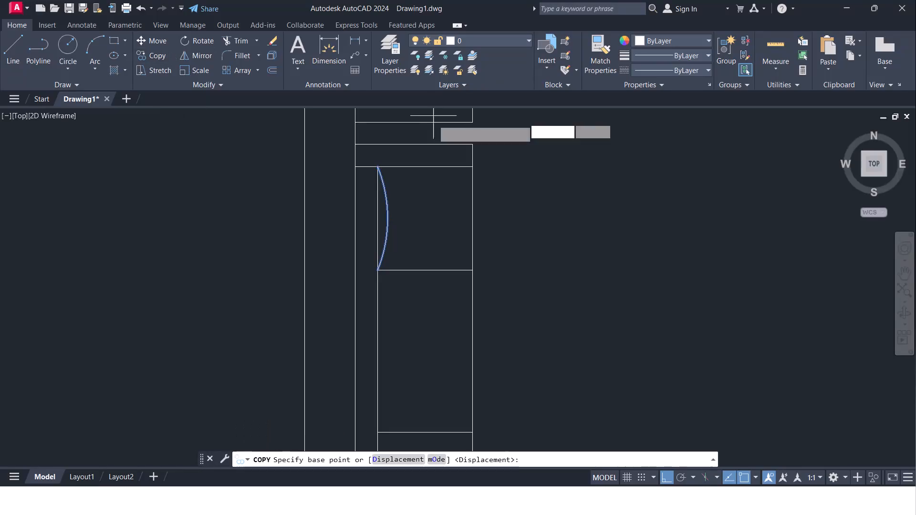
{"action": "left_click", "coordinate": [377, 167]}
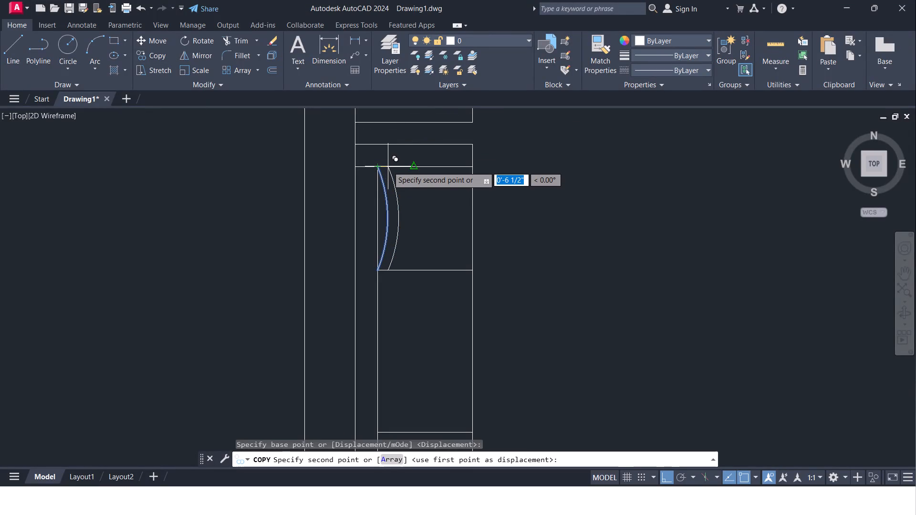
{"action": "left_click", "coordinate": [388, 166]}
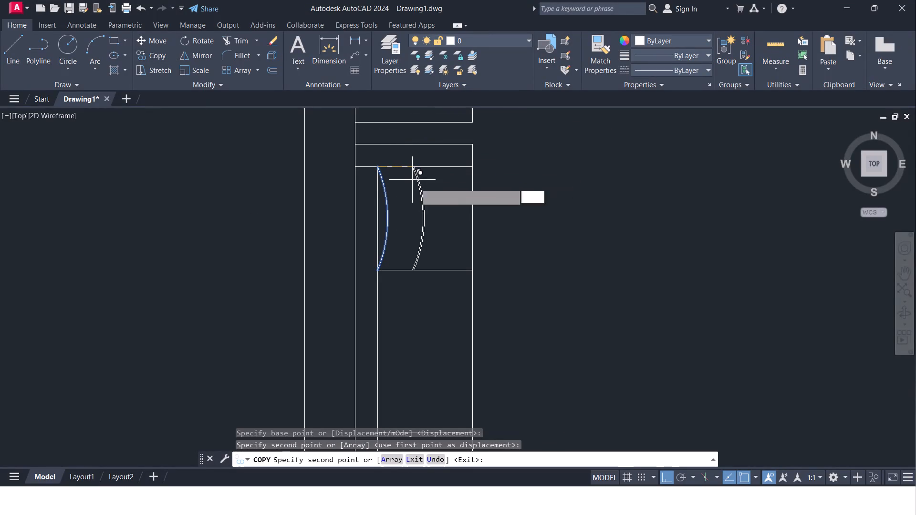
{"action": "key", "text": "Escape"}
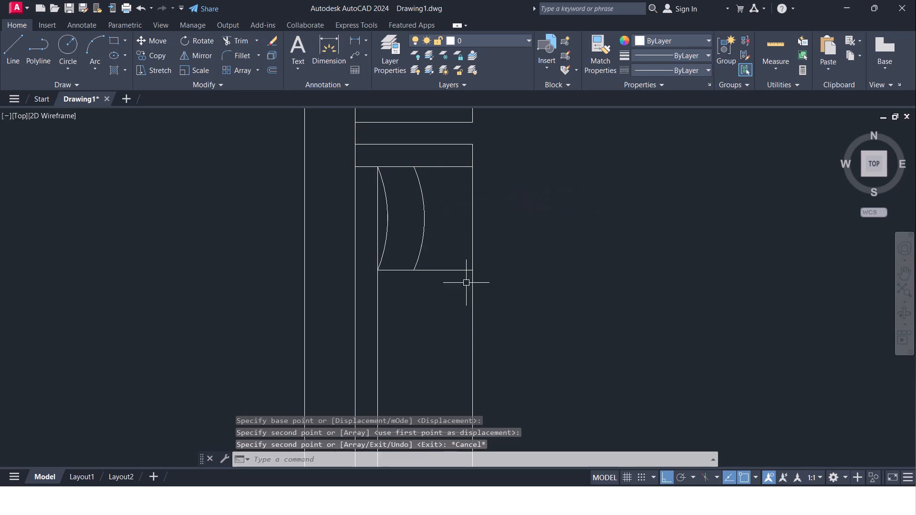
Turn on polar tracking in place of Ortho.
{"action": "left_click_drag", "start_coordinate": [674, 481], "coordinate": [671, 475]}
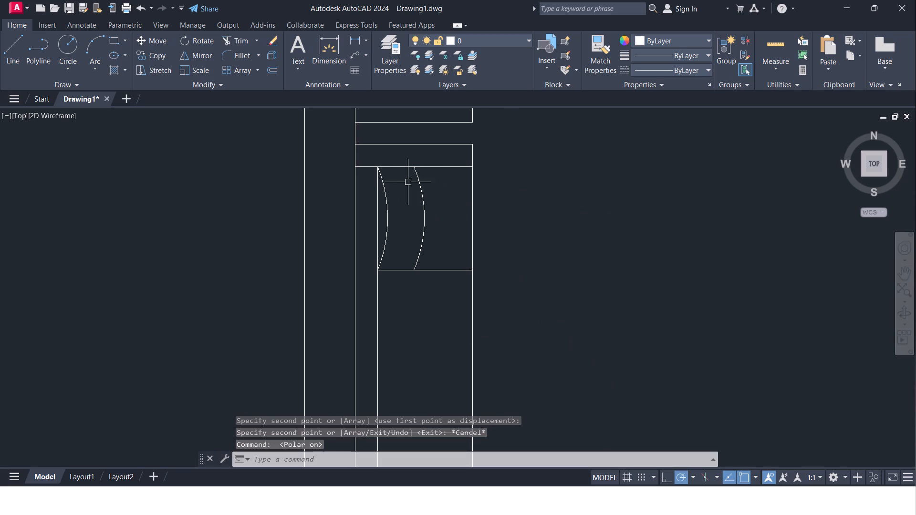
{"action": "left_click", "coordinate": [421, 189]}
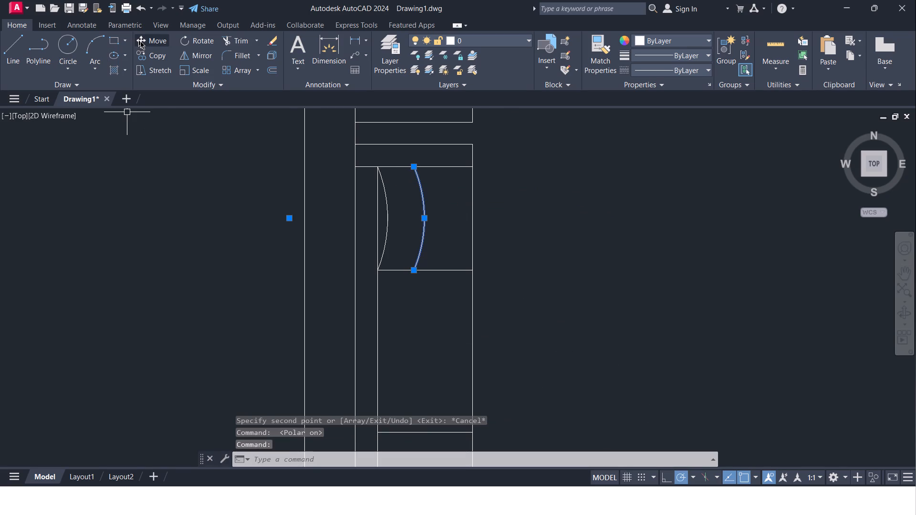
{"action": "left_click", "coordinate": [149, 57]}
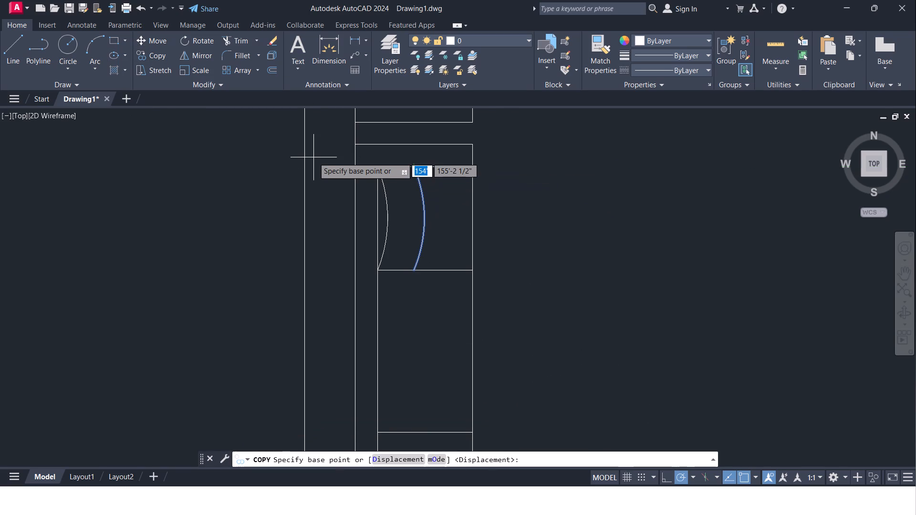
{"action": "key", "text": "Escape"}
Move the copied arc from its upper end about 0'-3 1/2" horizontally back toward the first arc.
{"action": "left_click", "coordinate": [422, 208]}
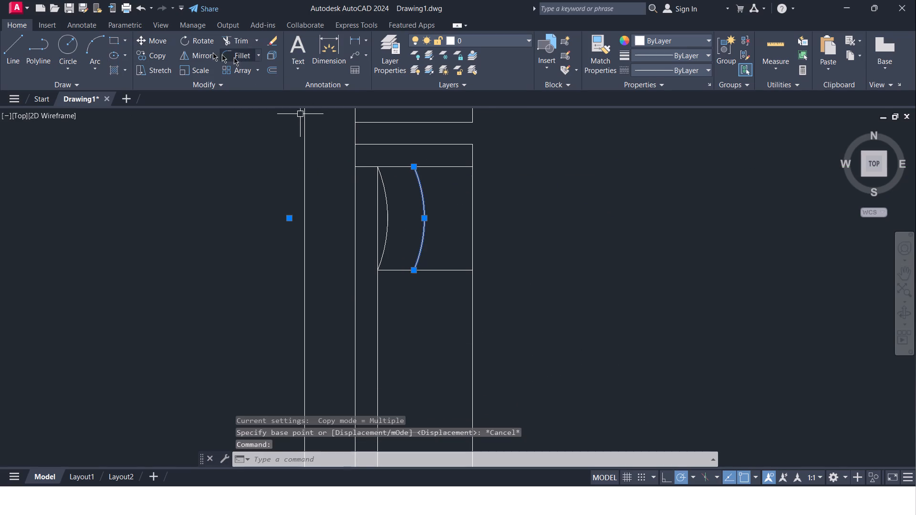
{"action": "left_click", "coordinate": [151, 42]}
{"action": "left_click", "coordinate": [415, 171]}
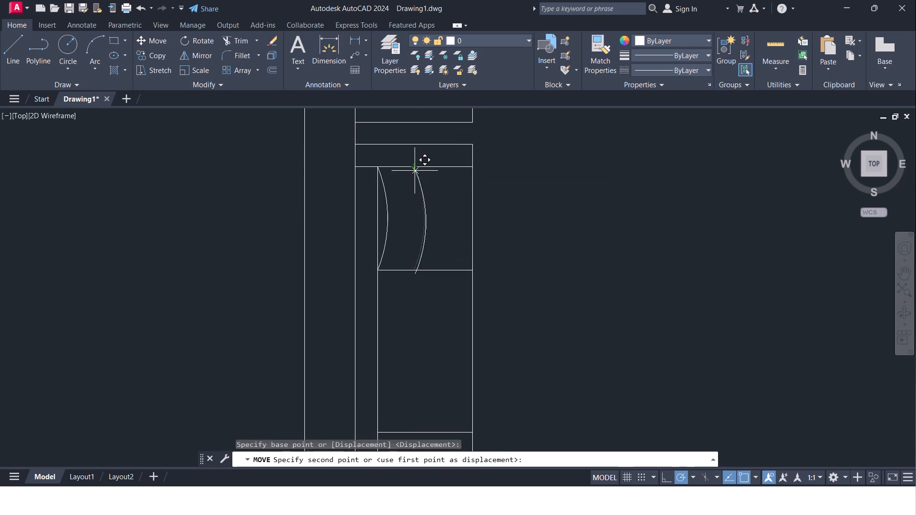
{"action": "scroll", "coordinate": [394, 169], "scroll_direction": "up", "scroll_amount": 2}
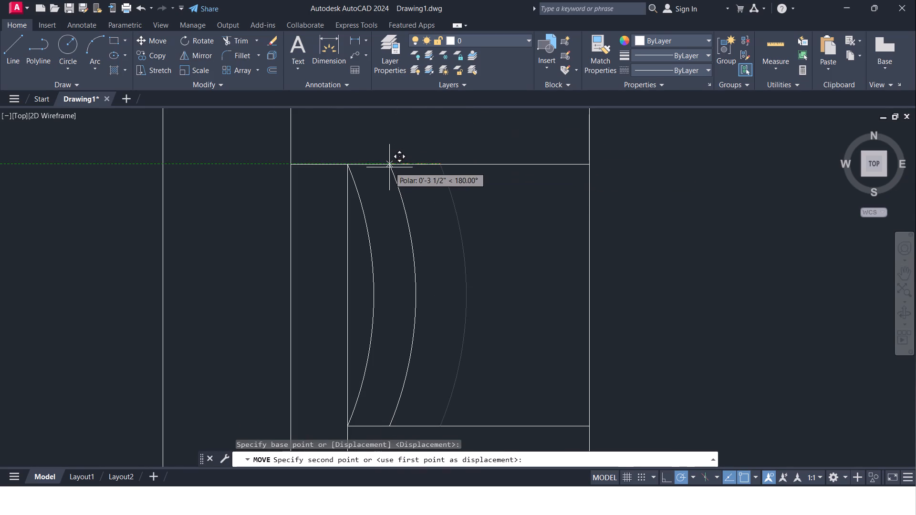
{"action": "left_click", "coordinate": [389, 165]}
{"action": "key", "text": "Escape"}
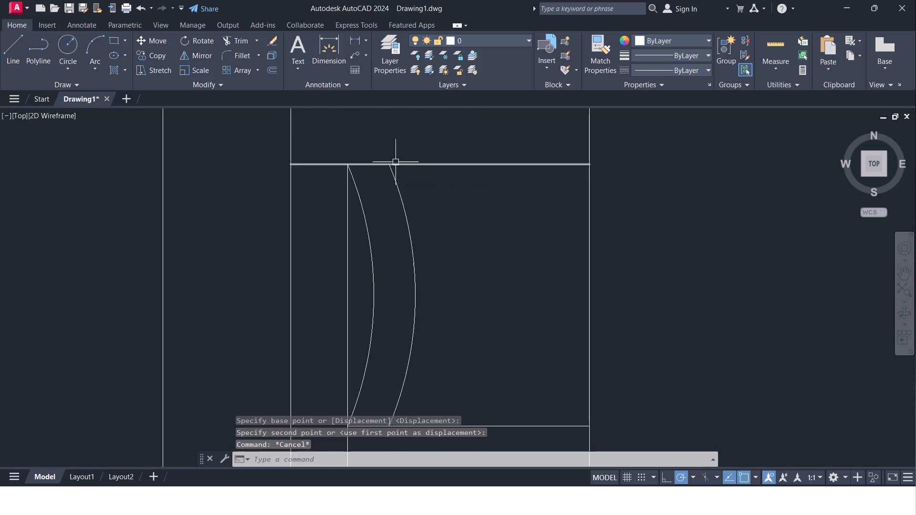
Draw a short horizontal line across both arcs just below the upper armrest, overshooting them on both sides, with Ortho on.
{"action": "middle_click_drag", "start_coordinate": [448, 208], "coordinate": [443, 189]}
{"action": "key", "text": "Escape"}
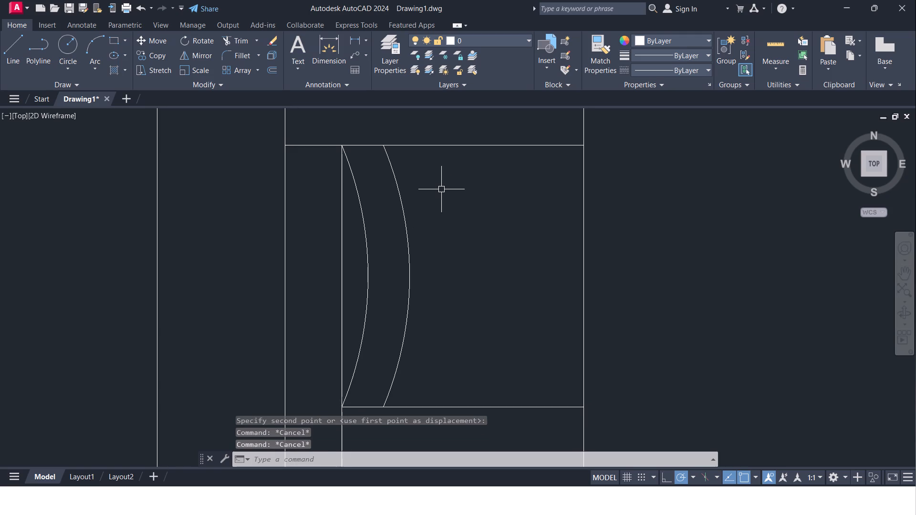
{"action": "left_click", "coordinate": [19, 44]}
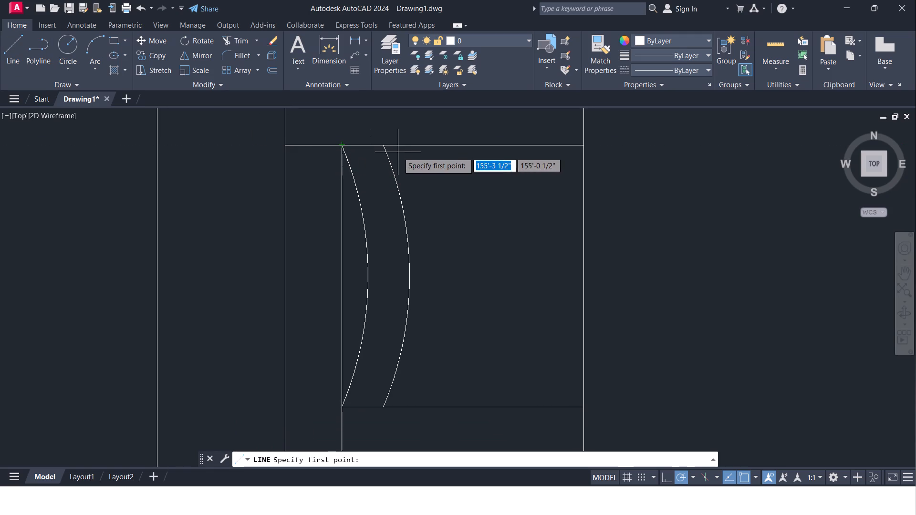
{"action": "left_click", "coordinate": [664, 480]}
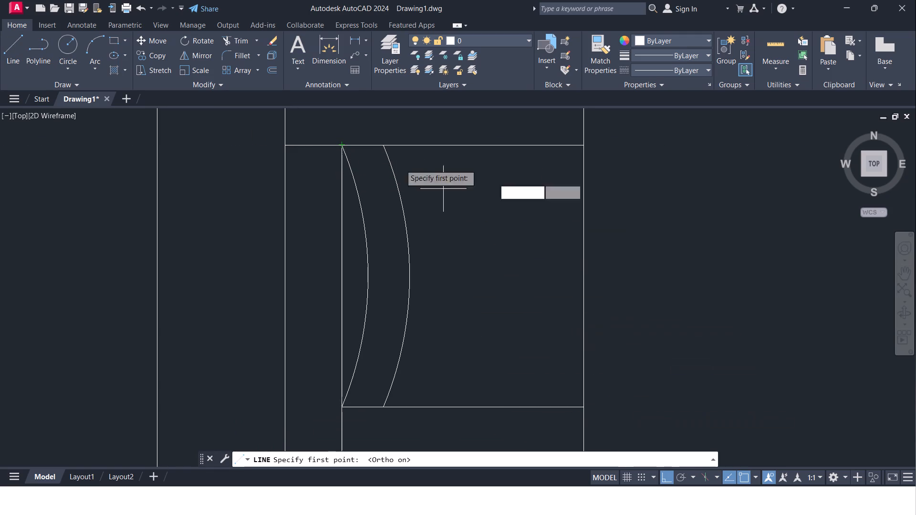
{"action": "left_click", "coordinate": [329, 153]}
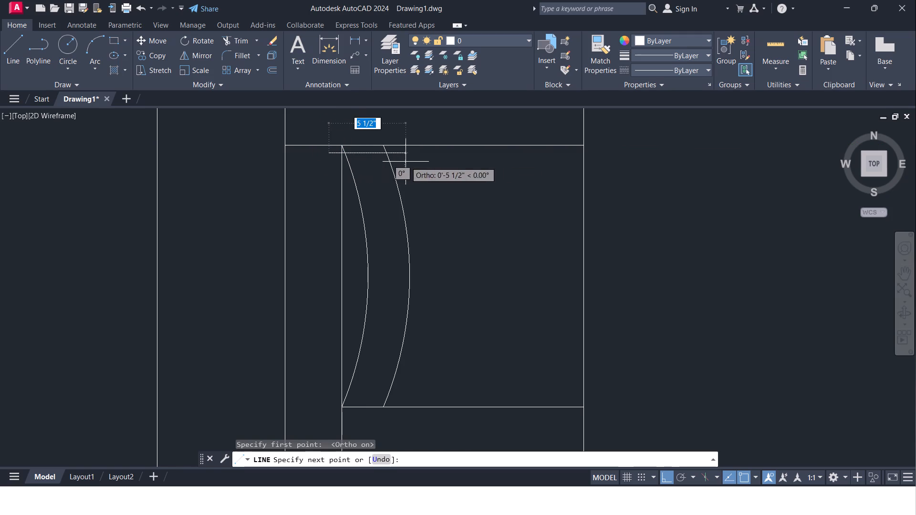
{"action": "left_click", "coordinate": [424, 166]}
{"action": "key", "text": "Escape"}
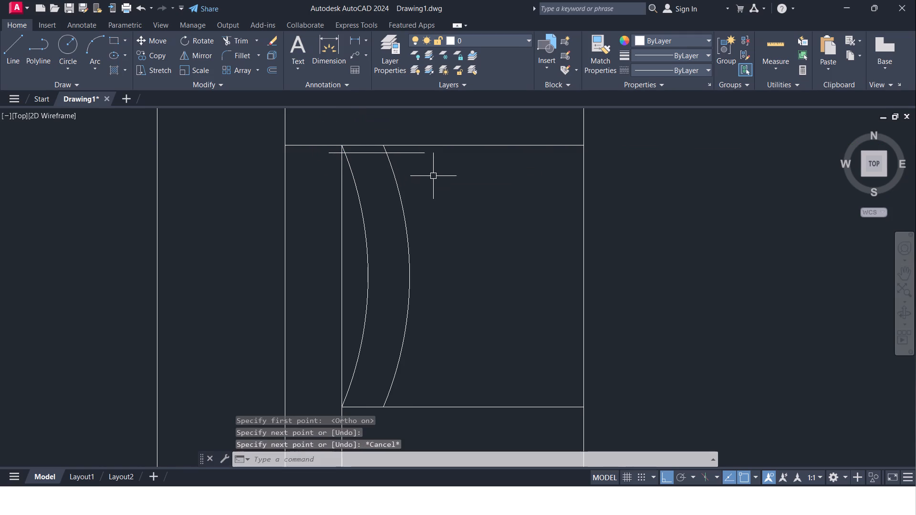
Draw a short horizontal line across the lower ends of both arcs, just above the first seat divider, overshooting on both sides.
{"action": "middle_click_drag", "start_coordinate": [432, 190], "coordinate": [432, 90]}
{"action": "scroll", "coordinate": [409, 208], "scroll_direction": "down", "scroll_amount": 2}
{"action": "middle_click_drag", "start_coordinate": [409, 209], "coordinate": [381, 216]}
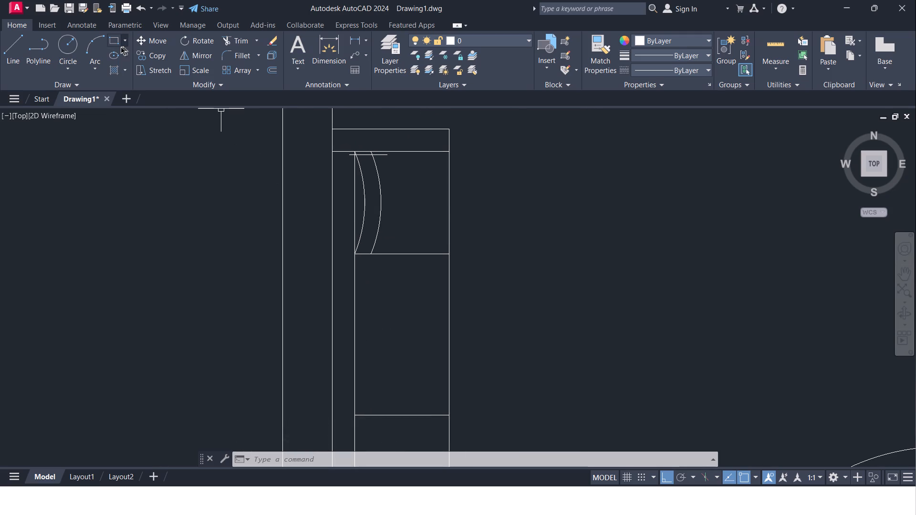
{"action": "left_click", "coordinate": [18, 49]}
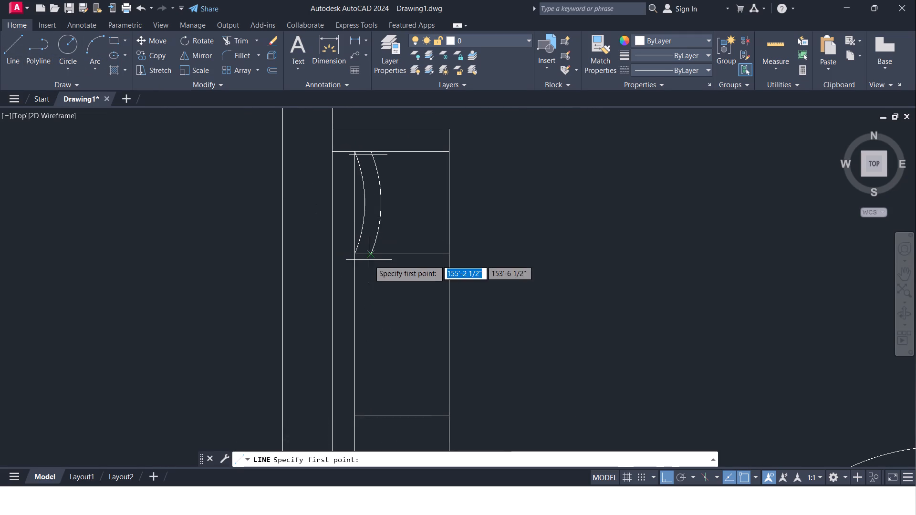
{"action": "scroll", "coordinate": [367, 245], "scroll_direction": "up", "scroll_amount": 2}
{"action": "left_click", "coordinate": [319, 261]}
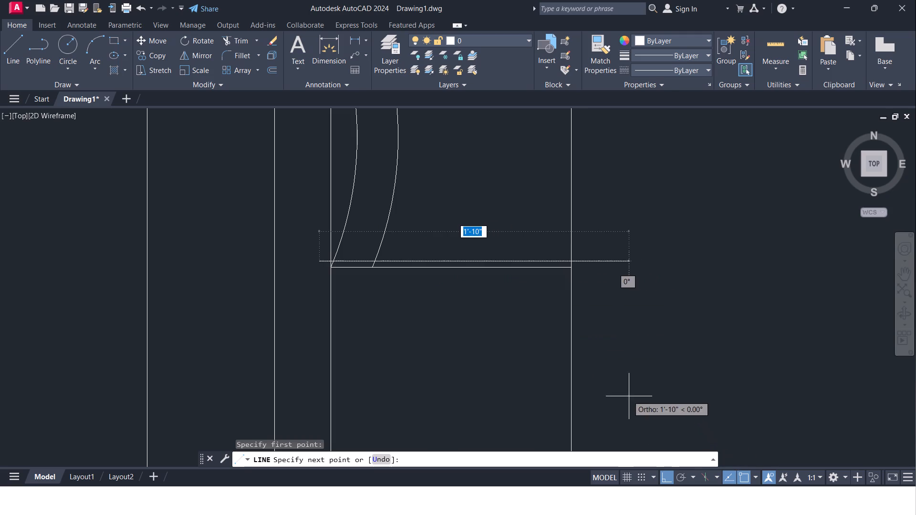
{"action": "left_click", "coordinate": [425, 243]}
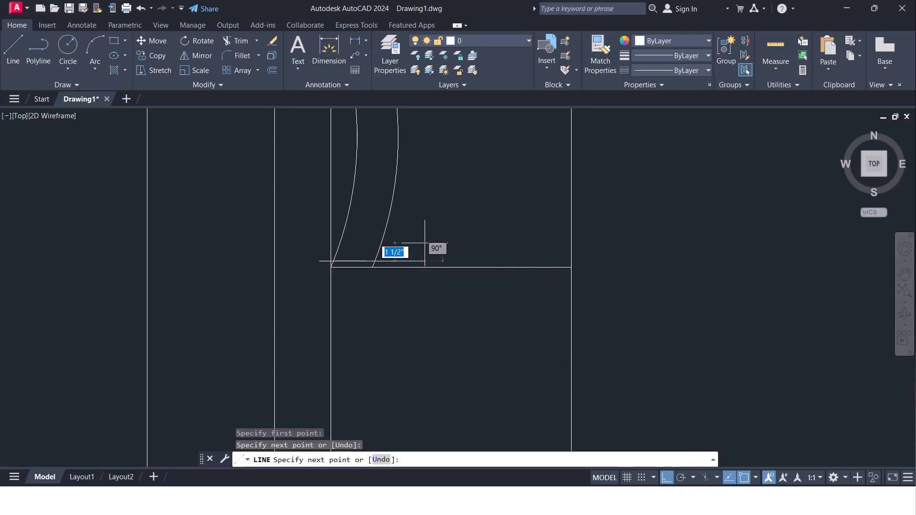
{"action": "key", "text": "Escape"}
Trim both arcs' lower ends below the short line and remove the line's overhangs, keeping only the part between the arcs.
{"action": "key", "text": "t"}
{"action": "key", "text": "r"}
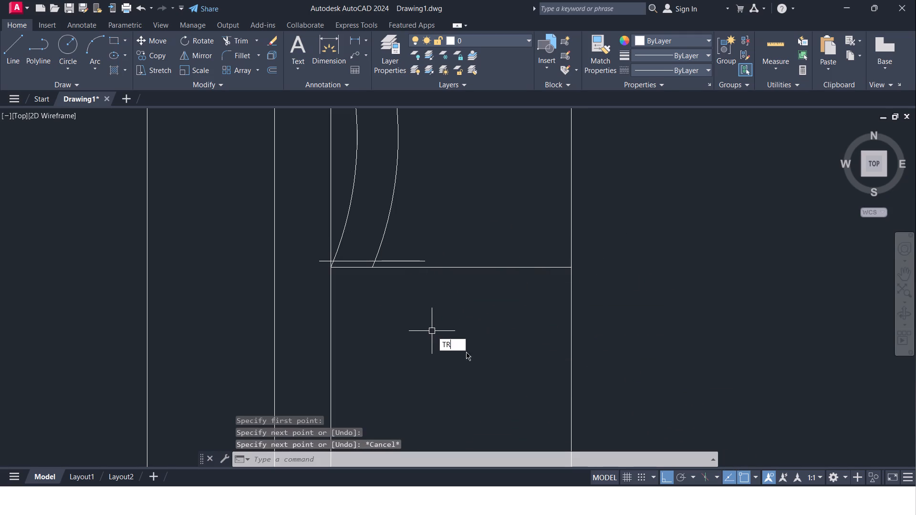
{"action": "left_click", "coordinate": [467, 357]}
{"action": "scroll", "coordinate": [391, 285], "scroll_direction": "up", "scroll_amount": 2}
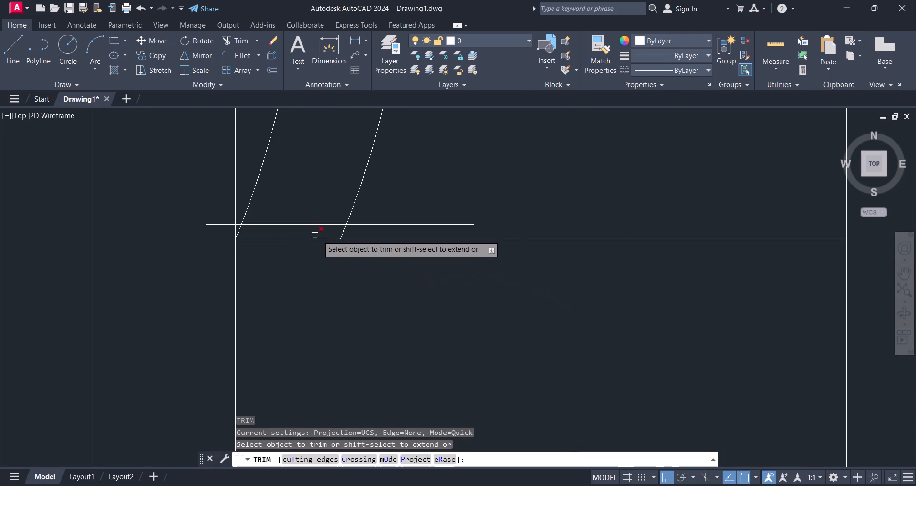
{"action": "left_click", "coordinate": [344, 235]}
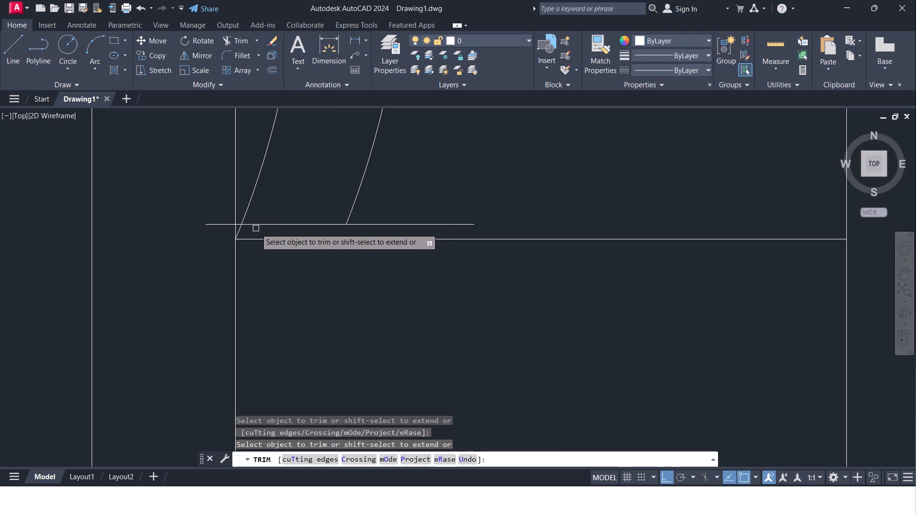
{"action": "left_click", "coordinate": [241, 228]}
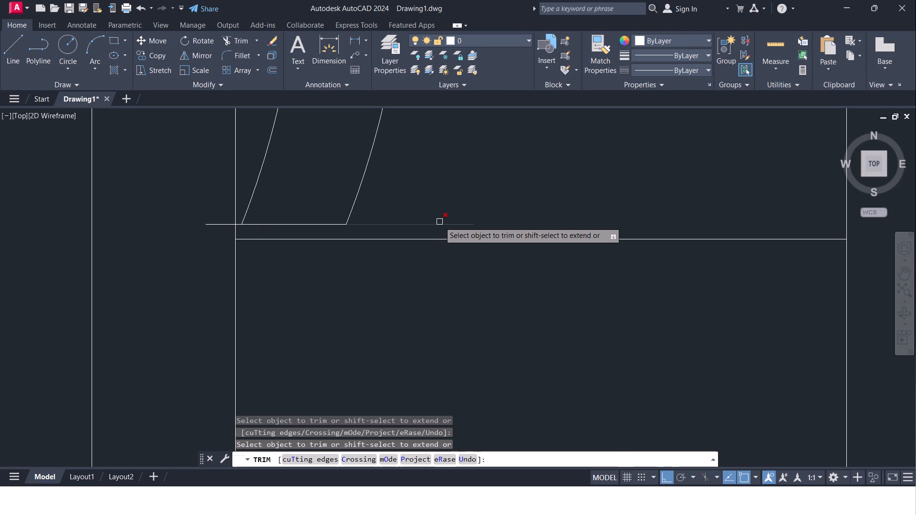
{"action": "left_click", "coordinate": [439, 222]}
{"action": "scroll", "coordinate": [237, 222], "scroll_direction": "up", "scroll_amount": 2}
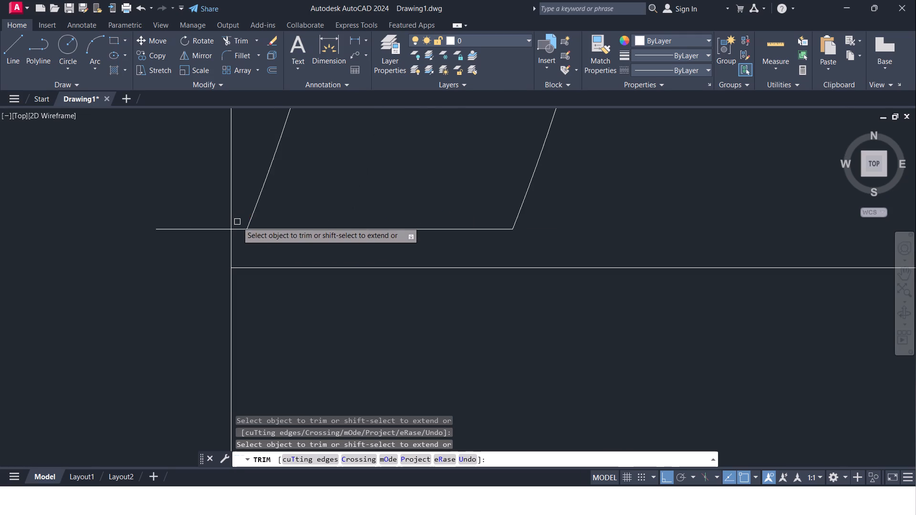
{"action": "left_click", "coordinate": [237, 230]}
{"action": "left_click", "coordinate": [219, 227]}
{"action": "scroll", "coordinate": [220, 227], "scroll_direction": "down", "scroll_amount": 7}
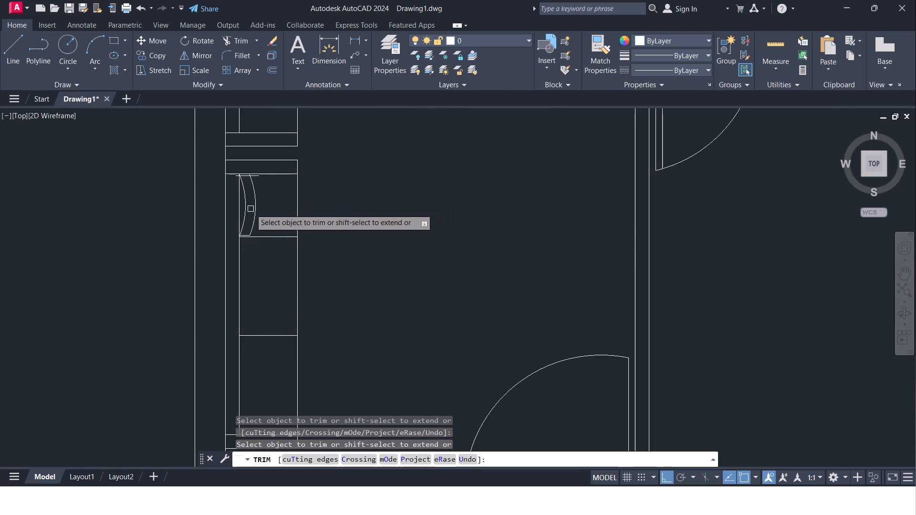
Trim both arcs and the inner back line above the upper short line, and cut off that line's overhangs beyond the back line and outer arc.
{"action": "scroll", "coordinate": [248, 205], "scroll_direction": "up", "scroll_amount": 2}
{"action": "middle_click_drag", "start_coordinate": [257, 197], "coordinate": [261, 257]}
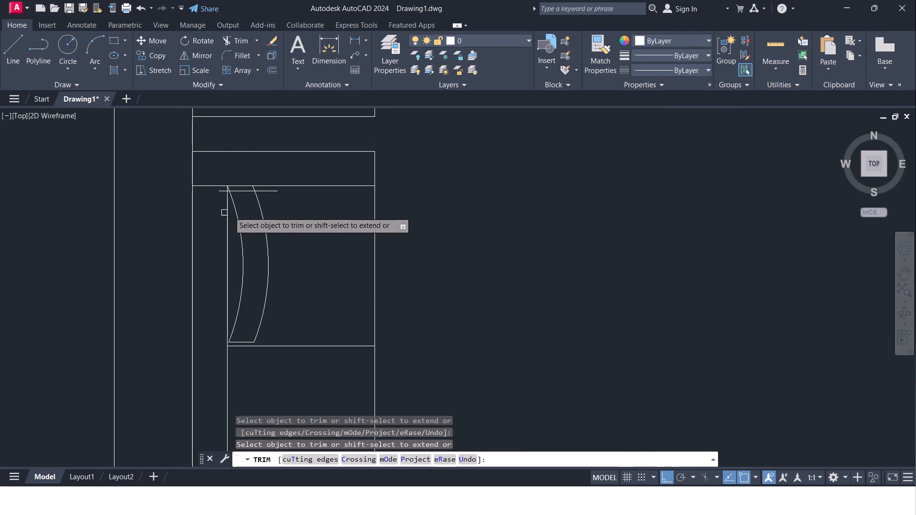
{"action": "scroll", "coordinate": [230, 206], "scroll_direction": "up", "scroll_amount": 3}
{"action": "middle_click_drag", "start_coordinate": [225, 198], "coordinate": [230, 315]}
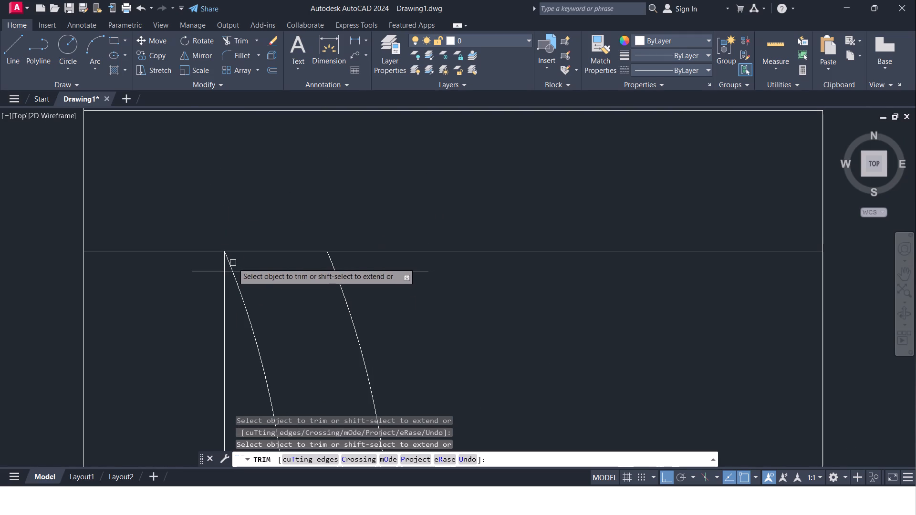
{"action": "left_click", "coordinate": [231, 263]}
{"action": "left_click", "coordinate": [219, 263]}
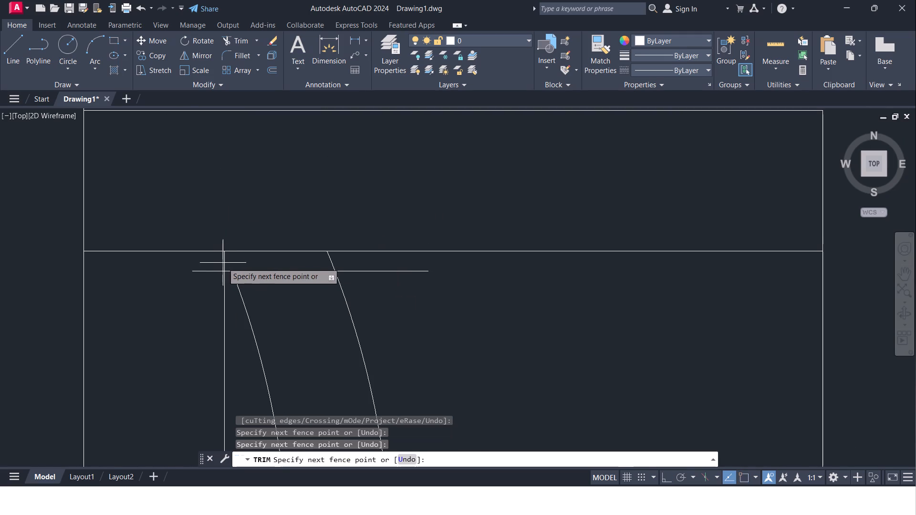
{"action": "left_click", "coordinate": [229, 265]}
{"action": "left_click", "coordinate": [219, 270]}
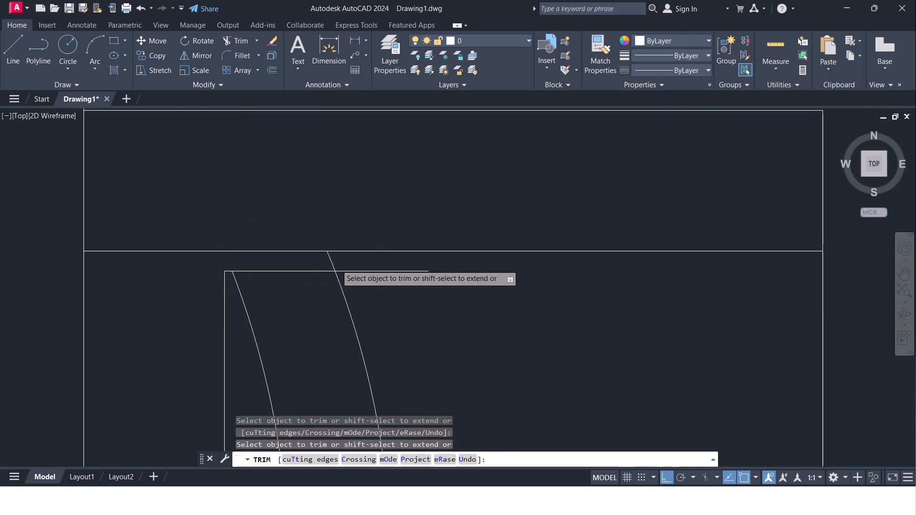
{"action": "left_click", "coordinate": [336, 265]}
{"action": "left_click", "coordinate": [331, 268]}
{"action": "left_click", "coordinate": [364, 272]}
{"action": "scroll", "coordinate": [366, 272], "scroll_direction": "down", "scroll_amount": 4}
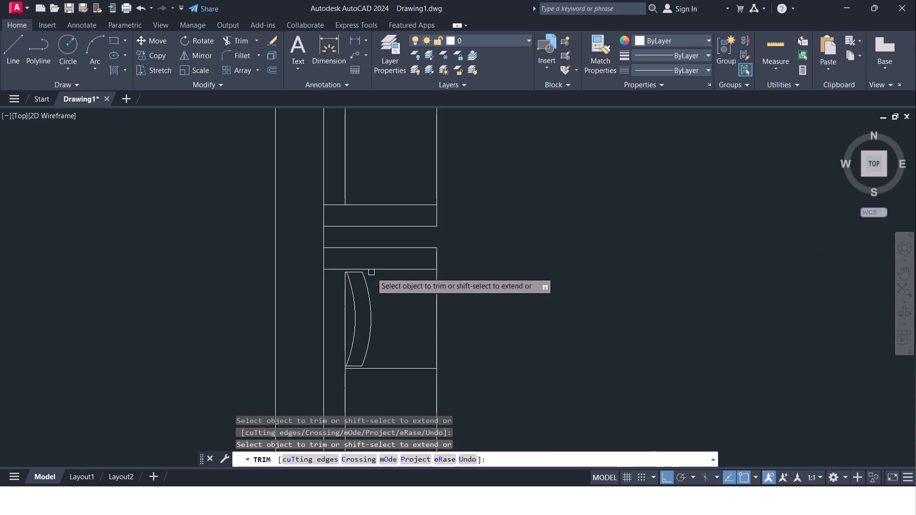
{"action": "middle_click_drag", "start_coordinate": [401, 303], "coordinate": [398, 290]}
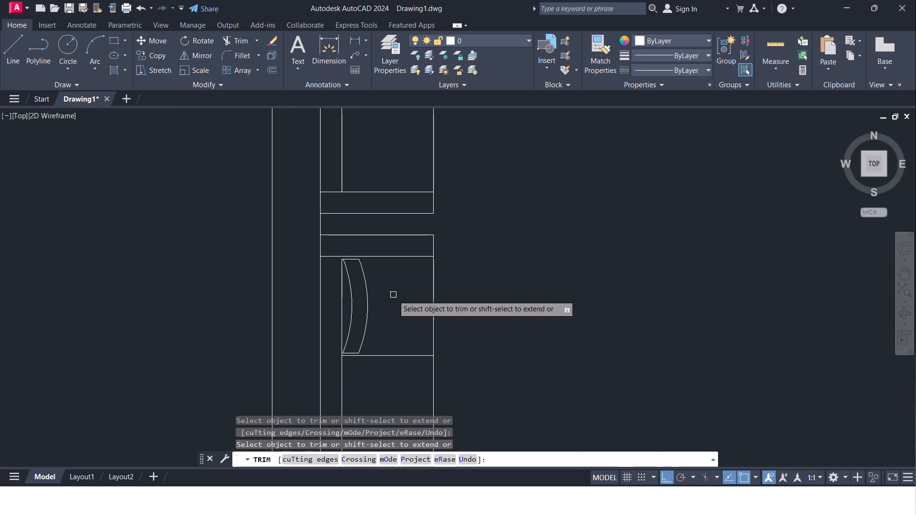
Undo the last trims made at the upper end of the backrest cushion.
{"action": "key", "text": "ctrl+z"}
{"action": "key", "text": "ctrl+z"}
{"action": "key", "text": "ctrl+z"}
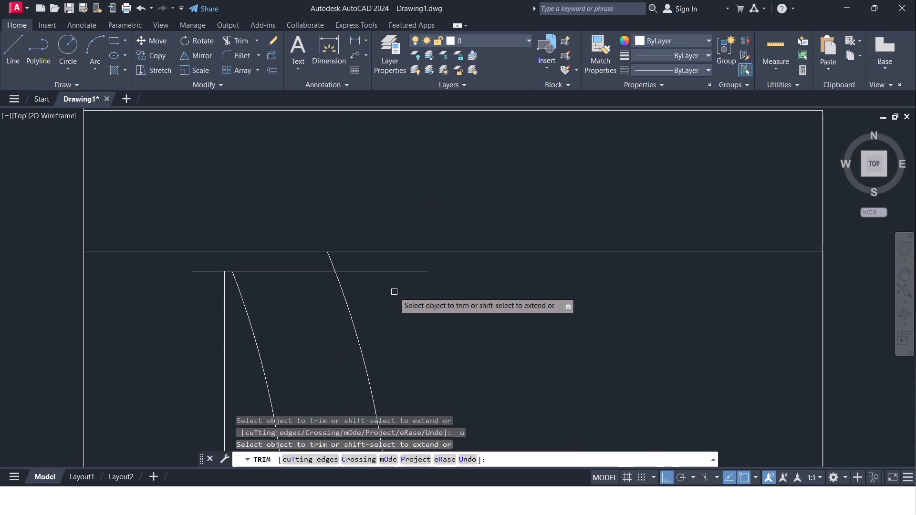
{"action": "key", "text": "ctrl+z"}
Trim off the upper short line's overhangs, and cut the inner back line and outer arc above that line.
{"action": "left_click", "coordinate": [374, 270]}
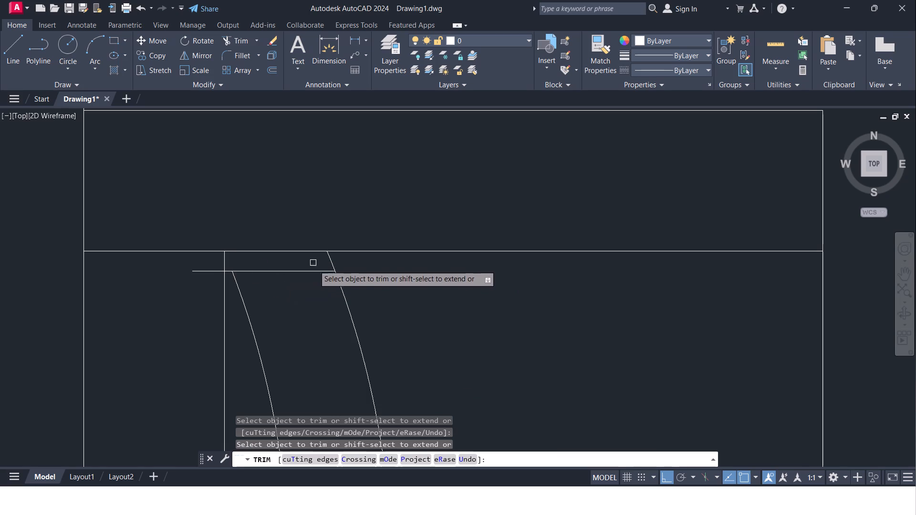
{"action": "scroll", "coordinate": [228, 274], "scroll_direction": "up", "scroll_amount": 3}
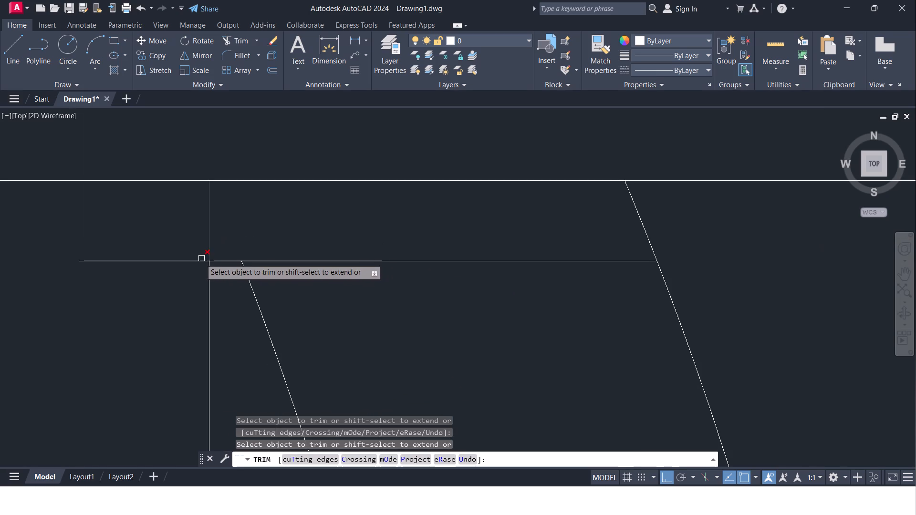
{"action": "left_click", "coordinate": [197, 261]}
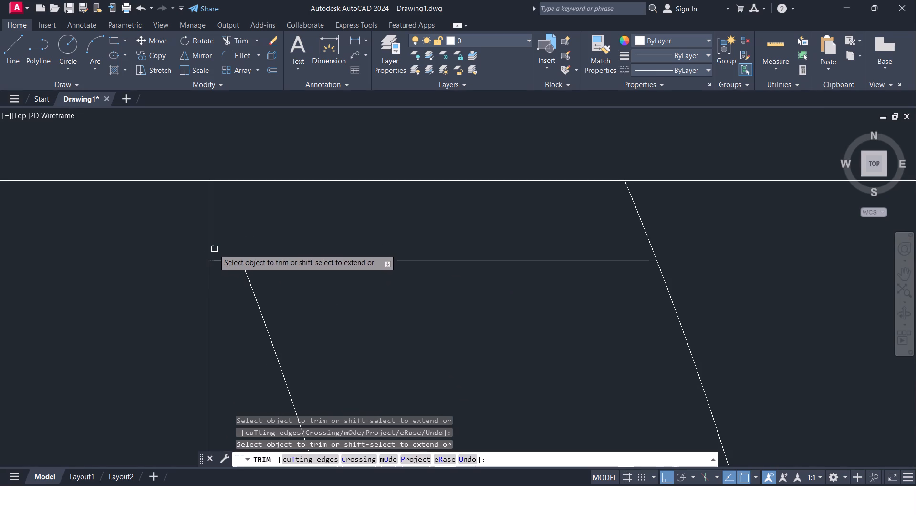
{"action": "left_click", "coordinate": [212, 248]}
{"action": "scroll", "coordinate": [296, 241], "scroll_direction": "down", "scroll_amount": 3}
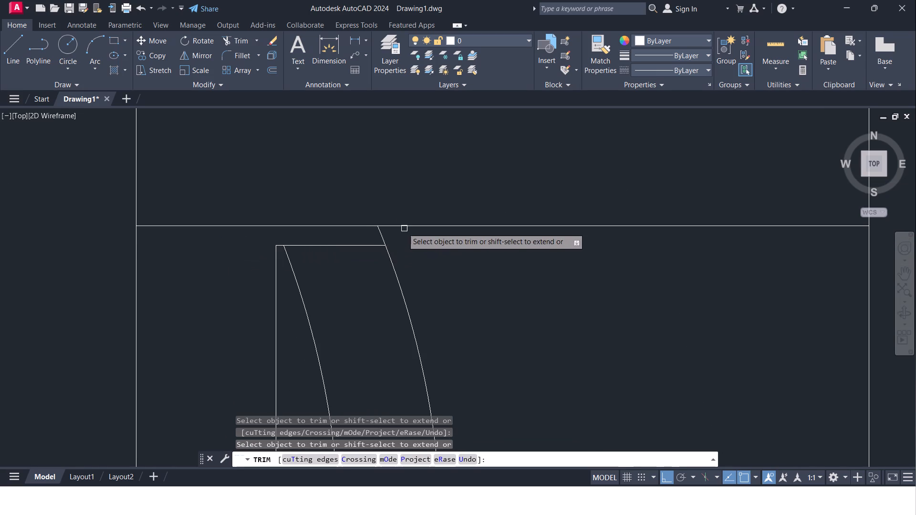
{"action": "left_click", "coordinate": [376, 232]}
{"action": "scroll", "coordinate": [385, 241], "scroll_direction": "down", "scroll_amount": 4}
{"action": "middle_click_drag", "start_coordinate": [414, 312], "coordinate": [437, 247]}
{"action": "scroll", "coordinate": [437, 247], "scroll_direction": "down", "scroll_amount": 1}
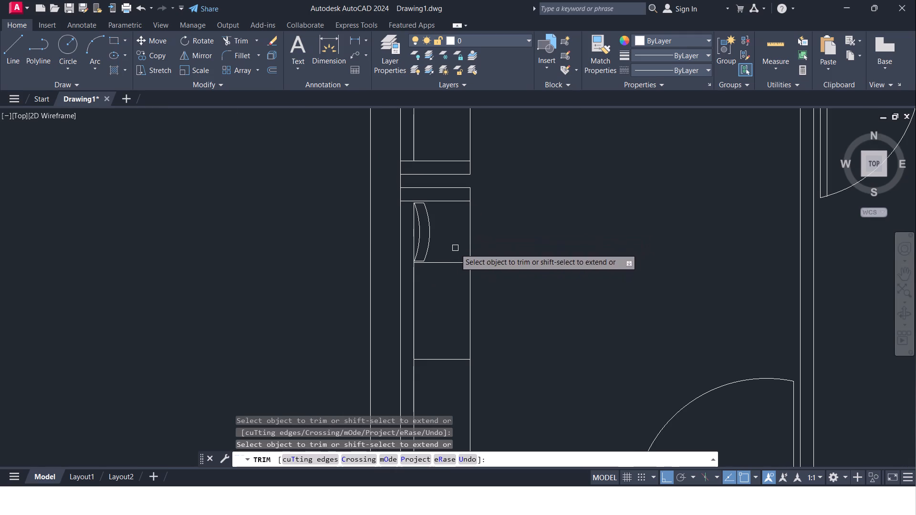
{"action": "key", "text": "Escape"}
Copy the cushion's inner arc about 2' straight down into the second seat of the lower sofa.
{"action": "scroll", "coordinate": [433, 257], "scroll_direction": "up", "scroll_amount": 1}
{"action": "middle_click_drag", "start_coordinate": [433, 257], "coordinate": [439, 219]}
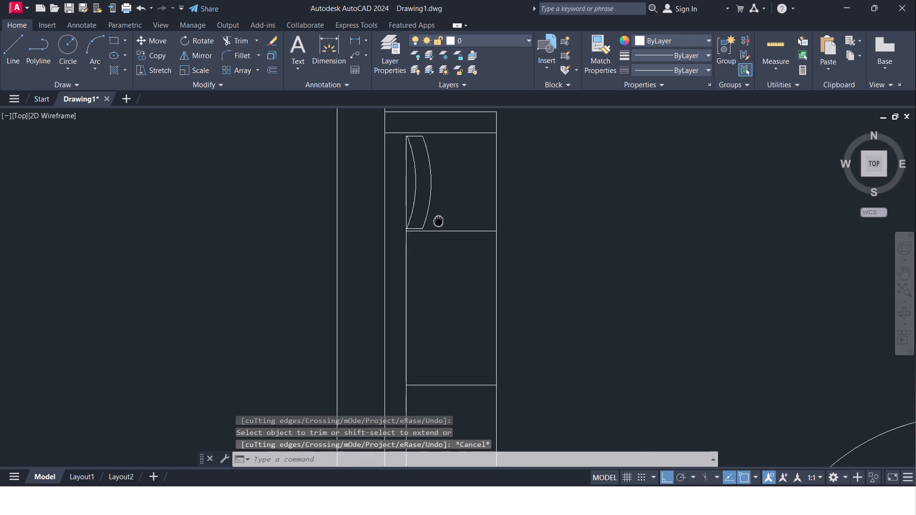
{"action": "middle_click_drag", "start_coordinate": [439, 219], "coordinate": [453, 187]}
{"action": "left_click", "coordinate": [429, 164]}
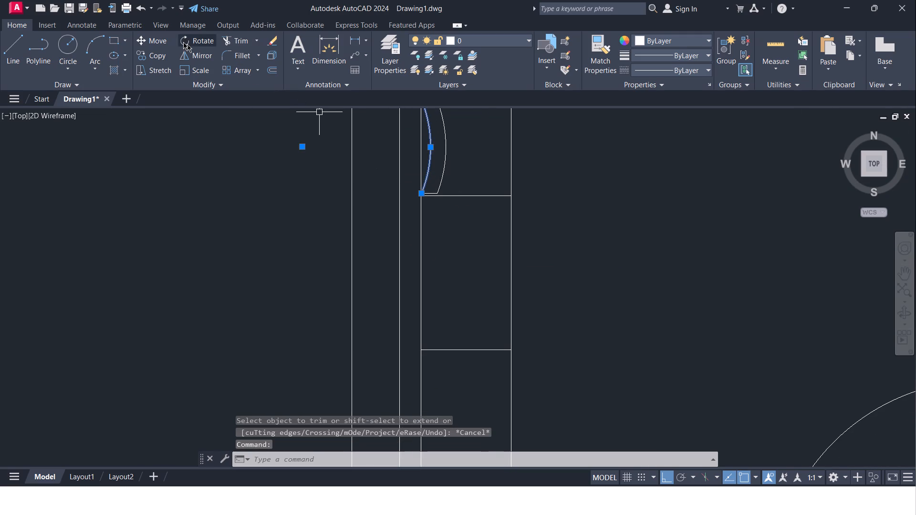
{"action": "left_click", "coordinate": [164, 55]}
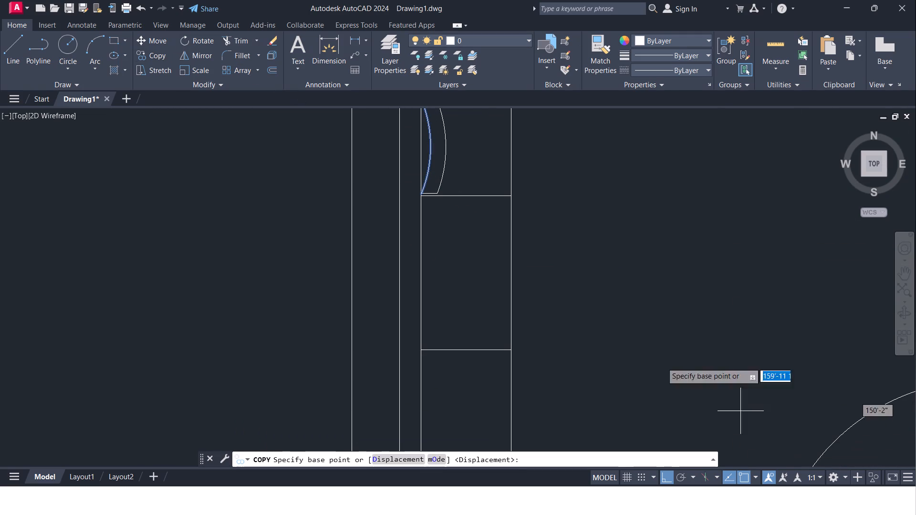
{"action": "left_click", "coordinate": [428, 146]}
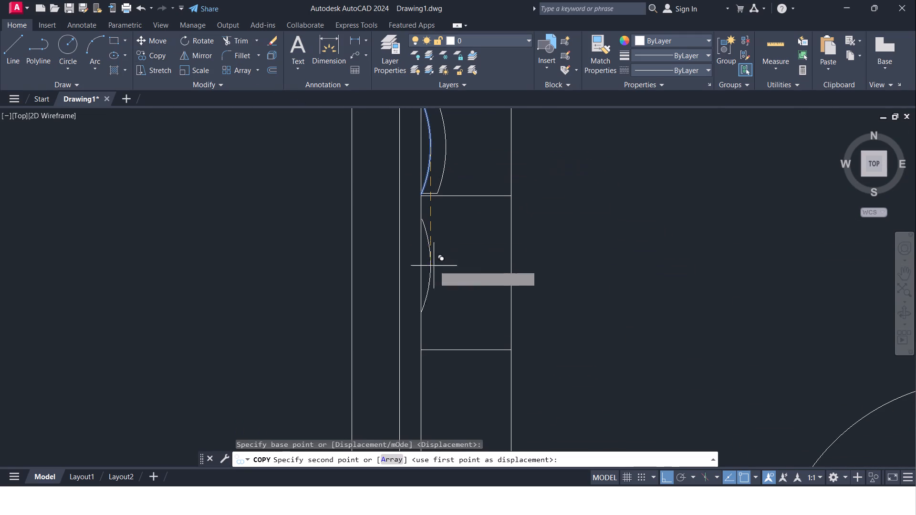
{"action": "scroll", "coordinate": [437, 246], "scroll_direction": "down", "scroll_amount": 2}
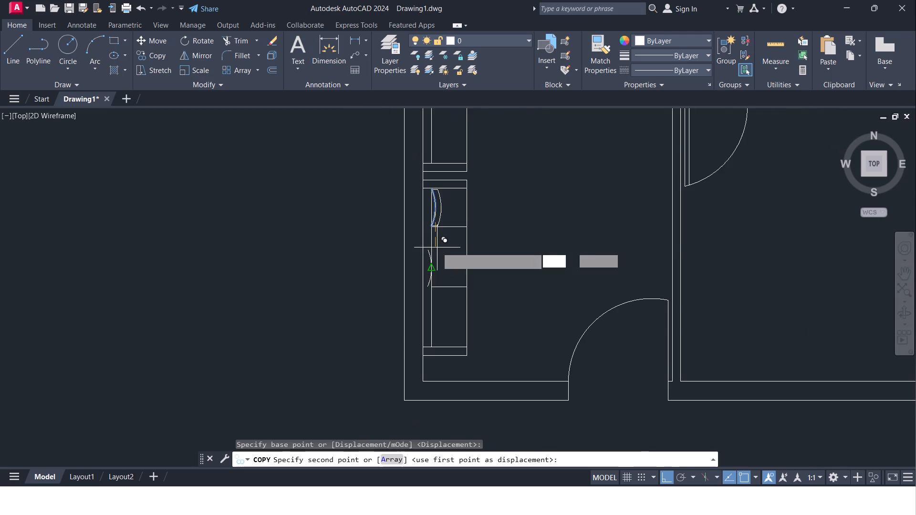
{"action": "scroll", "coordinate": [437, 256], "scroll_direction": "up", "scroll_amount": 1}
{"action": "middle_click_drag", "start_coordinate": [437, 256], "coordinate": [435, 265]}
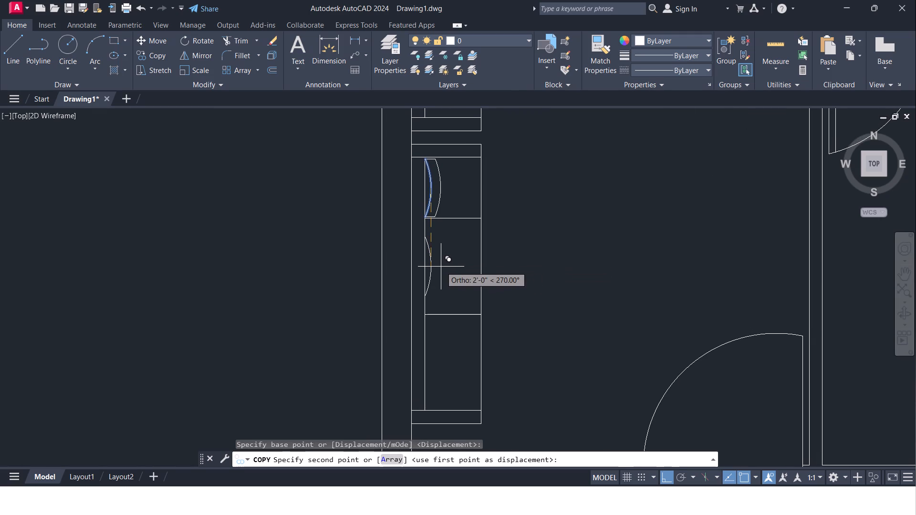
{"action": "left_click", "coordinate": [442, 270]}
{"action": "key", "text": "Escape"}
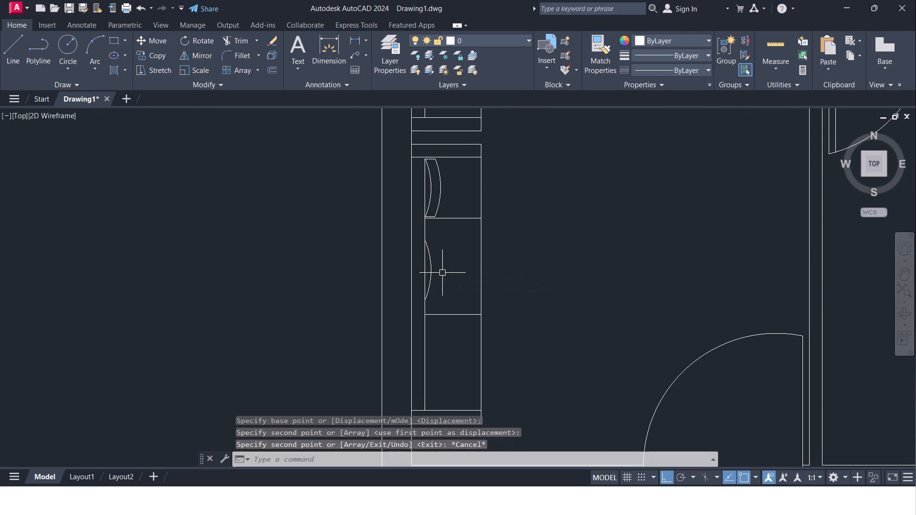
Stretch the copied arc's ends so it spans from the first cushion's lower inner corner to the second seat divider.
{"action": "left_click", "coordinate": [432, 269]}
{"action": "scroll", "coordinate": [445, 261], "scroll_direction": "up", "scroll_amount": 2}
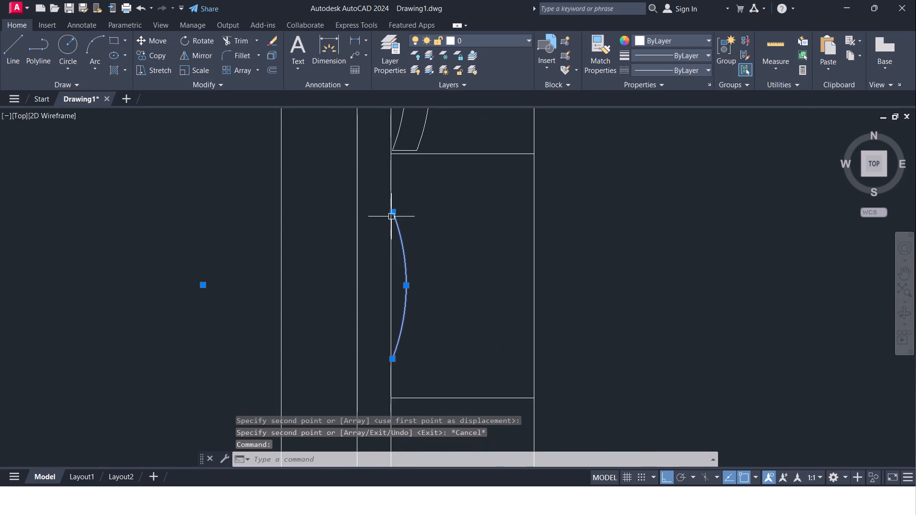
{"action": "left_click", "coordinate": [392, 212]}
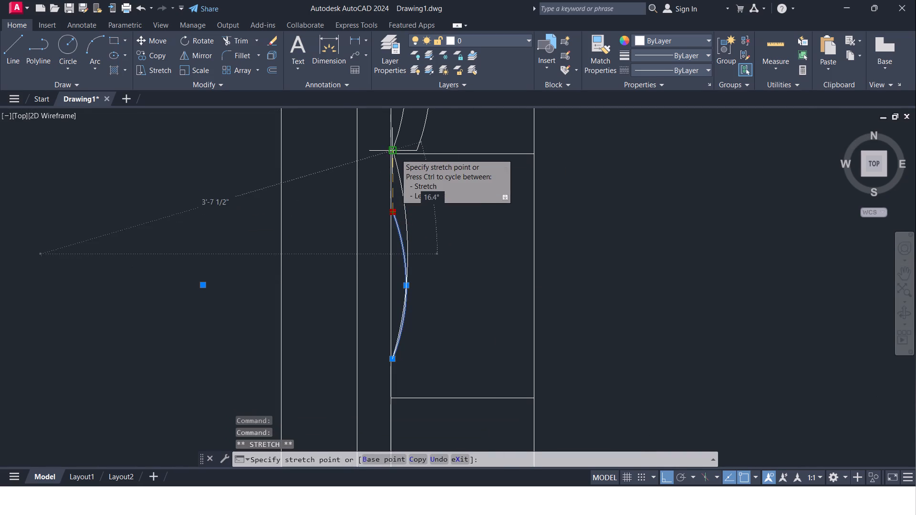
{"action": "left_click", "coordinate": [396, 154]}
{"action": "middle_click_drag", "start_coordinate": [462, 211], "coordinate": [476, 162]}
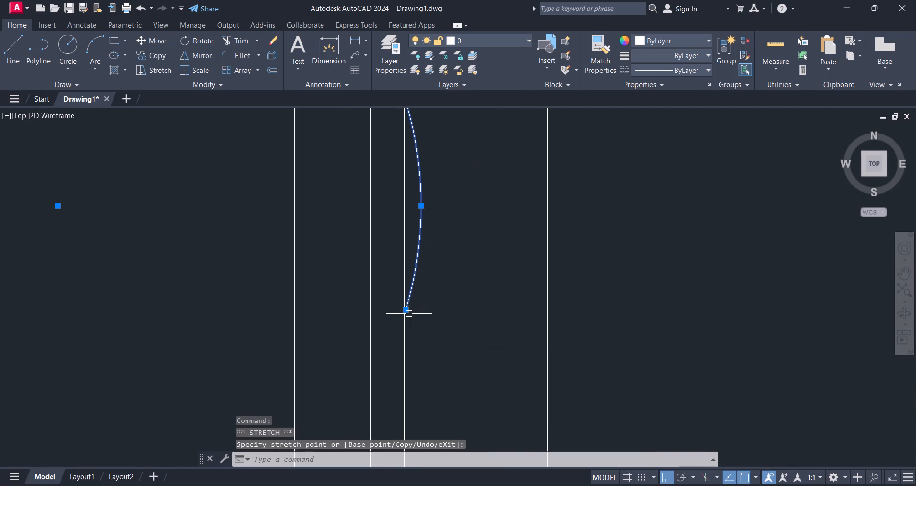
{"action": "left_click", "coordinate": [405, 310]}
{"action": "left_click", "coordinate": [404, 348]}
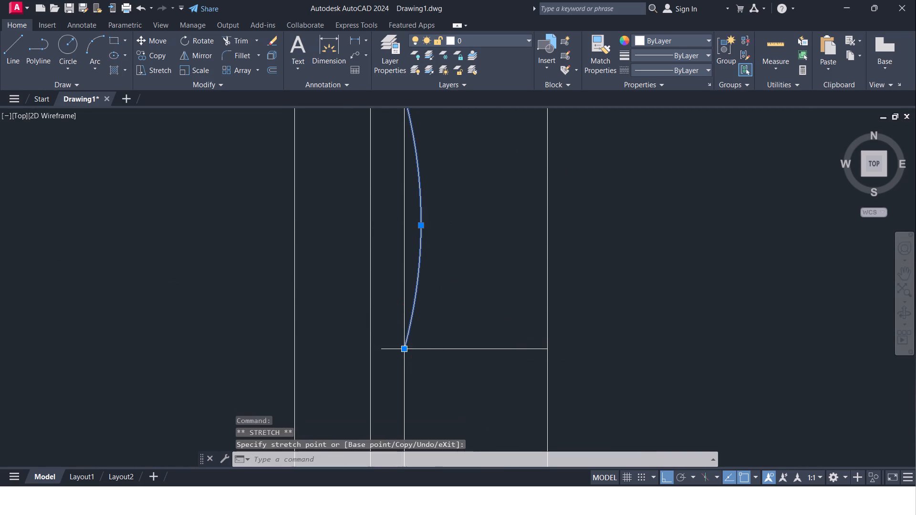
{"action": "scroll", "coordinate": [445, 308], "scroll_direction": "down", "scroll_amount": 1}
{"action": "middle_click_drag", "start_coordinate": [445, 308], "coordinate": [441, 248]}
{"action": "scroll", "coordinate": [445, 308], "scroll_direction": "down", "scroll_amount": 1}
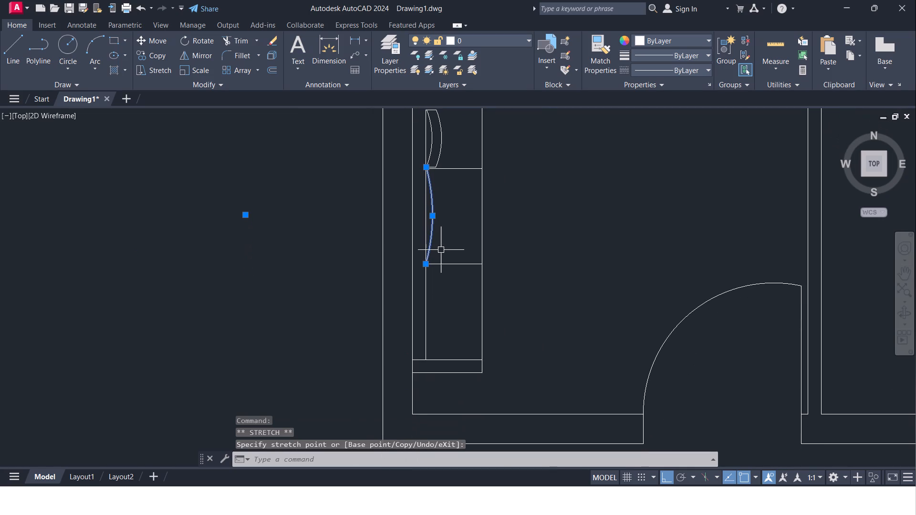
{"action": "key", "text": "Escape"}
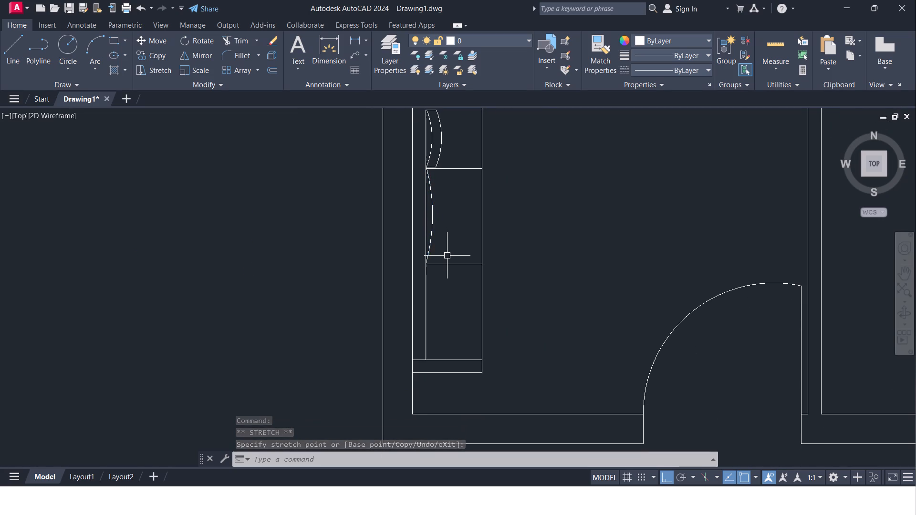
Copy the second seat's arc from its upper endpoint to its lower endpoint to fill the third seat.
{"action": "left_click", "coordinate": [433, 223]}
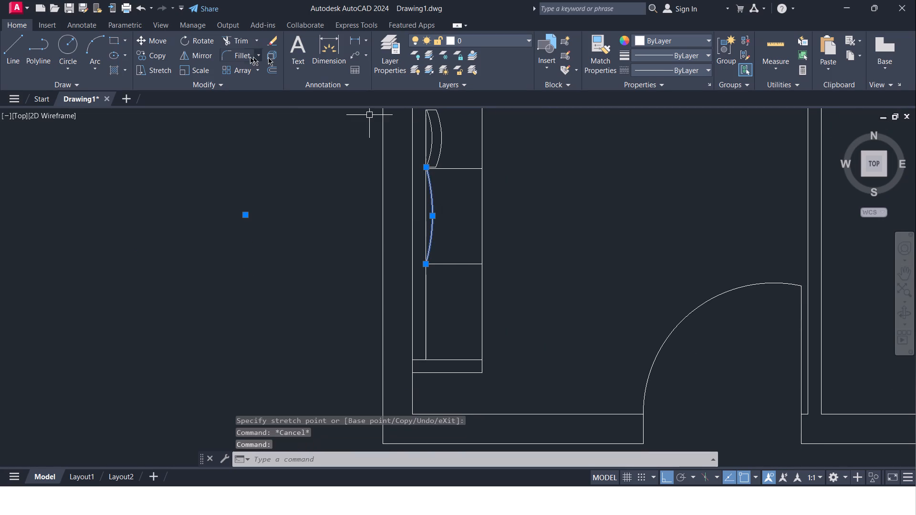
{"action": "left_click", "coordinate": [160, 54]}
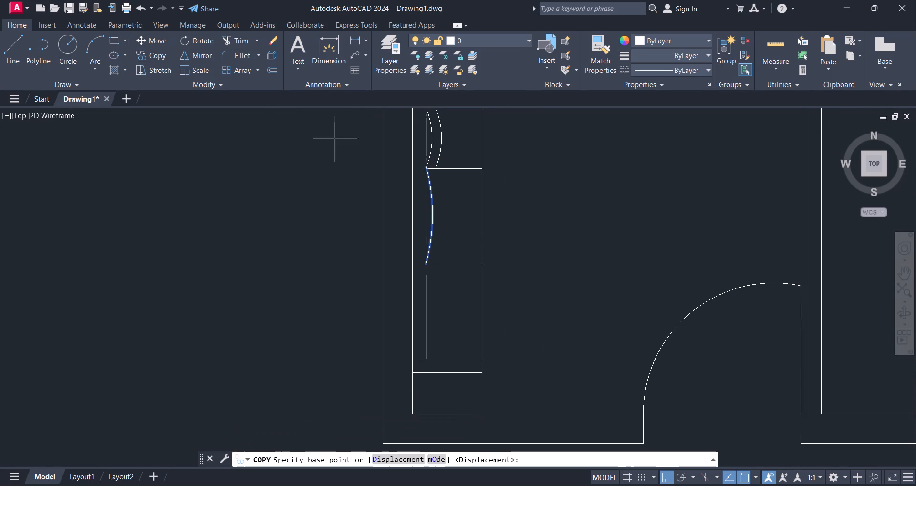
{"action": "left_click", "coordinate": [429, 173]}
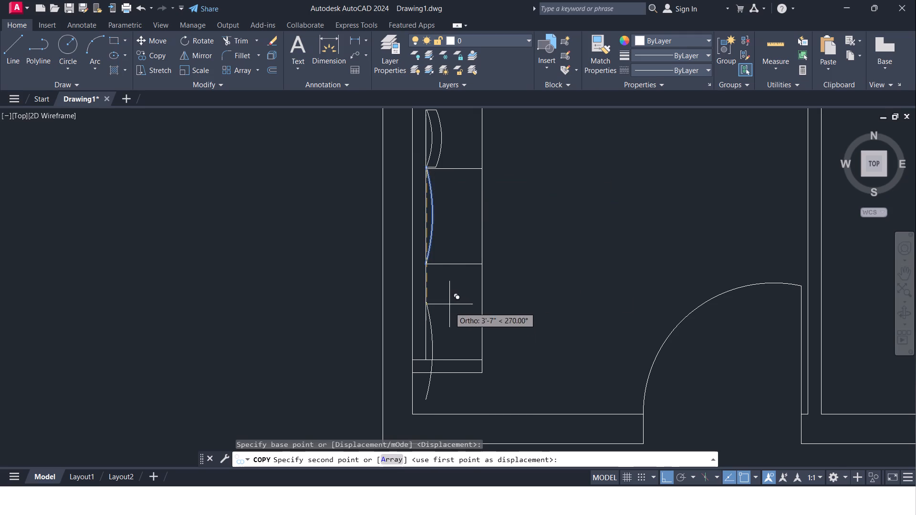
{"action": "left_click", "coordinate": [430, 264]}
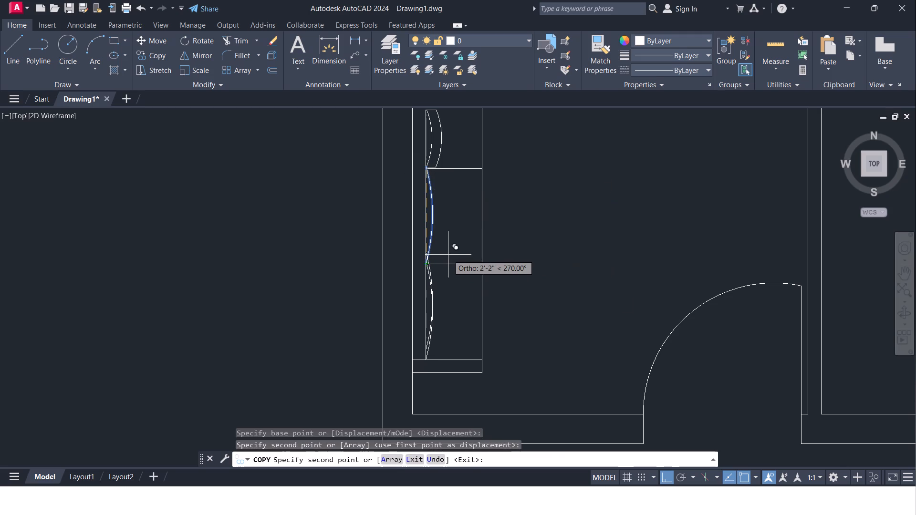
{"action": "key", "text": "Escape"}
Copy the lower sofa's backrest arcs, short cushion lines and inner back line to the upper sofa, aligned at the lower armrest's inner corner.
{"action": "scroll", "coordinate": [448, 255], "scroll_direction": "down", "scroll_amount": 3}
{"action": "scroll", "coordinate": [449, 251], "scroll_direction": "up", "scroll_amount": 1}
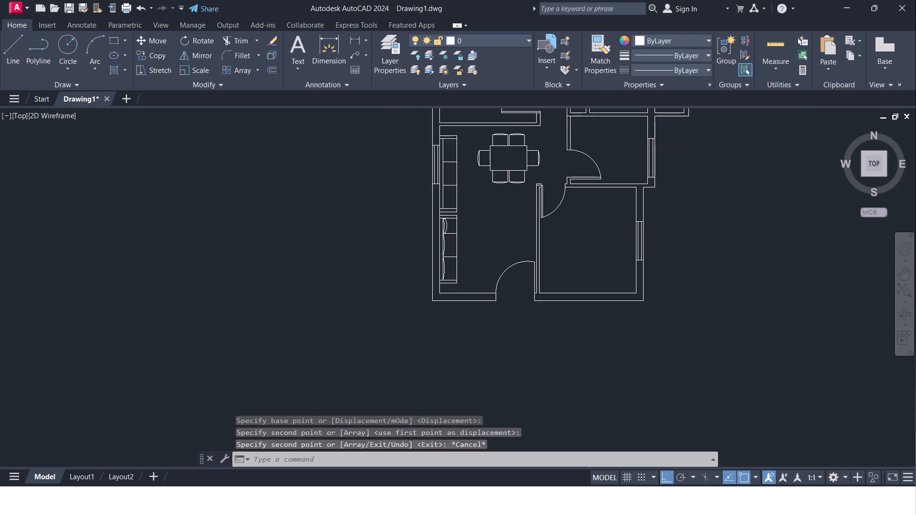
{"action": "middle_click_drag", "start_coordinate": [449, 251], "coordinate": [452, 257]}
{"action": "scroll", "coordinate": [449, 244], "scroll_direction": "up", "scroll_amount": 2}
{"action": "middle_click_drag", "start_coordinate": [450, 246], "coordinate": [450, 269]}
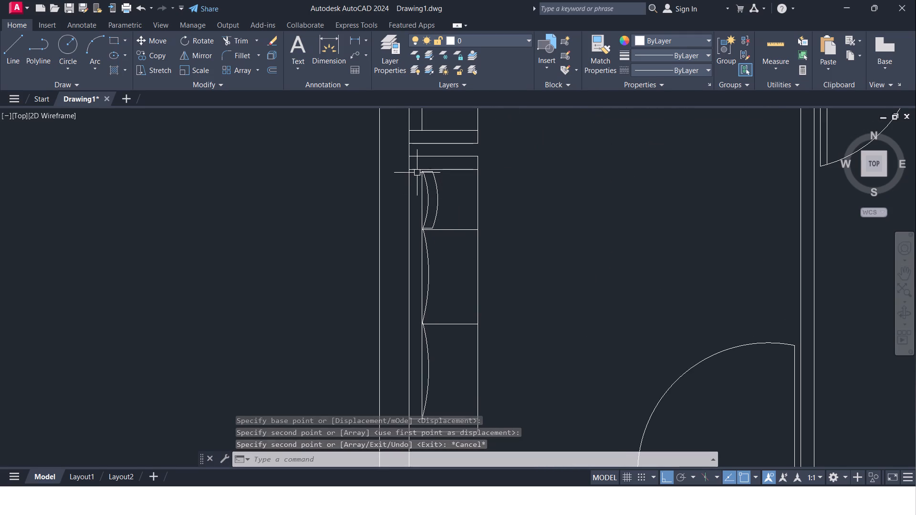
{"action": "left_click", "coordinate": [416, 164]}
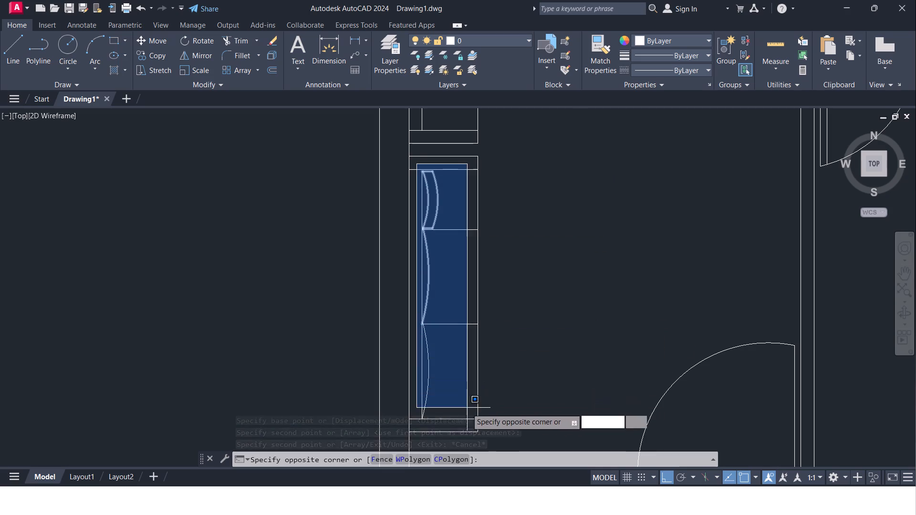
{"action": "left_click", "coordinate": [445, 422]}
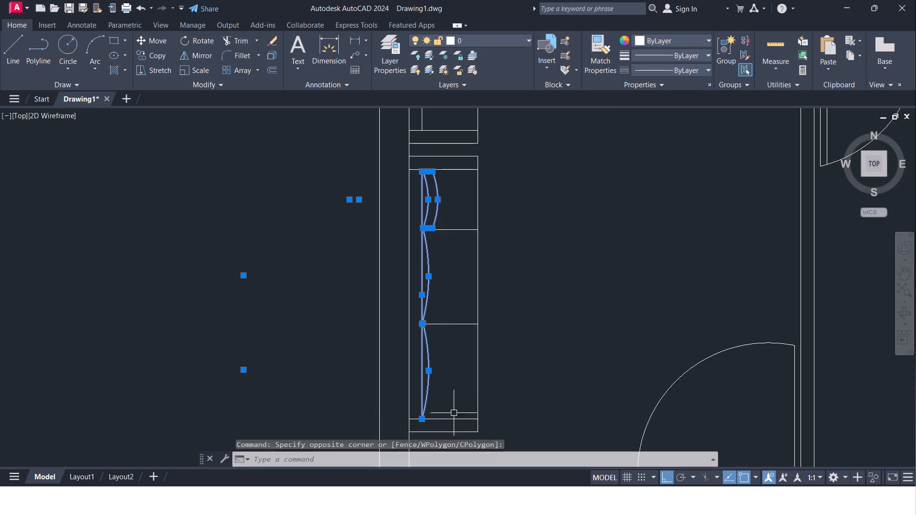
{"action": "left_click", "coordinate": [150, 52]}
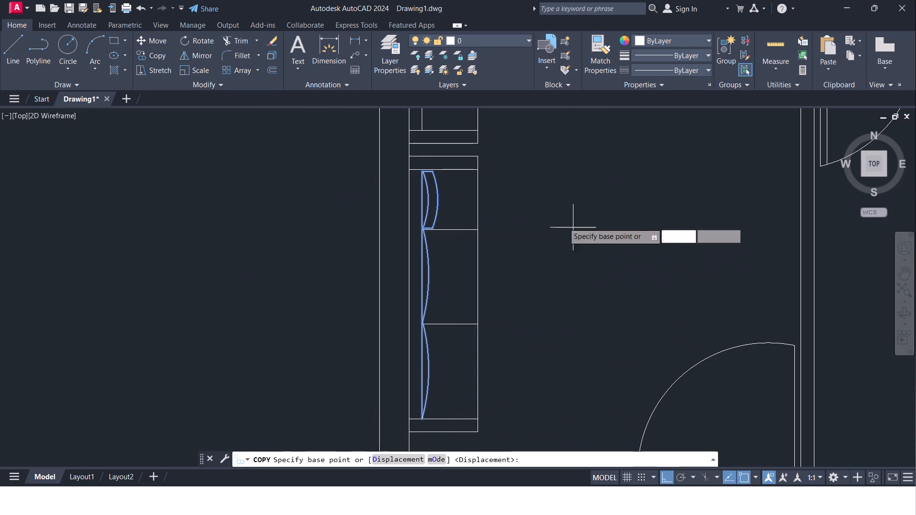
{"action": "middle_click_drag", "start_coordinate": [511, 217], "coordinate": [511, 266]}
{"action": "middle_click_drag", "start_coordinate": [535, 208], "coordinate": [557, 133]}
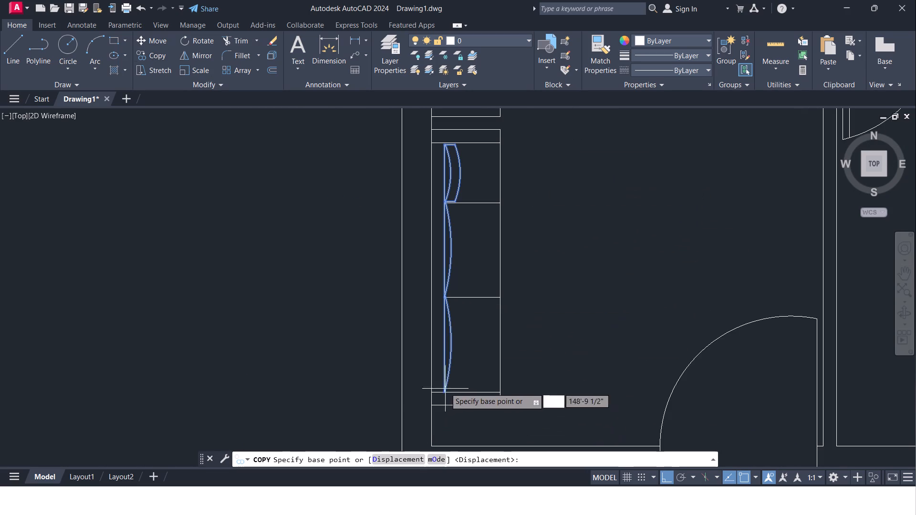
{"action": "left_click", "coordinate": [444, 391]}
{"action": "middle_click_drag", "start_coordinate": [455, 282], "coordinate": [451, 457]}
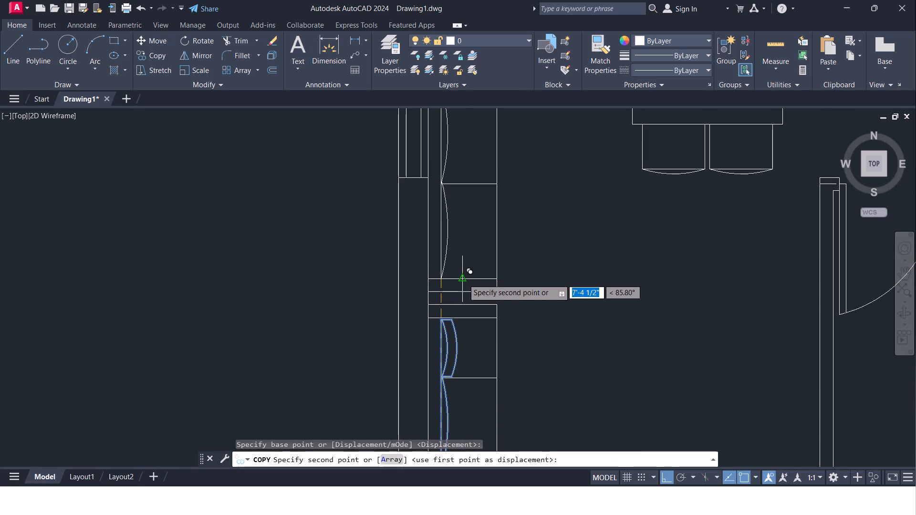
{"action": "scroll", "coordinate": [455, 281], "scroll_direction": "up", "scroll_amount": 3}
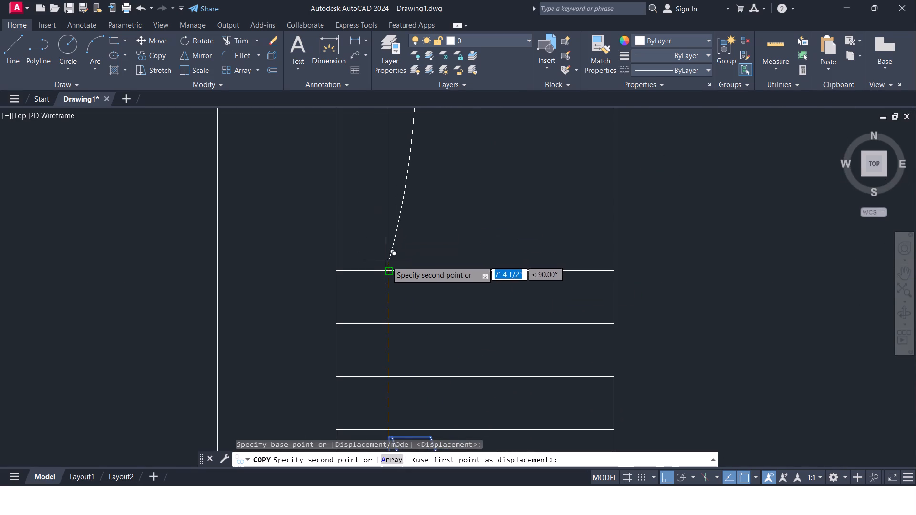
{"action": "left_click", "coordinate": [390, 270]}
{"action": "key", "text": "Escape"}
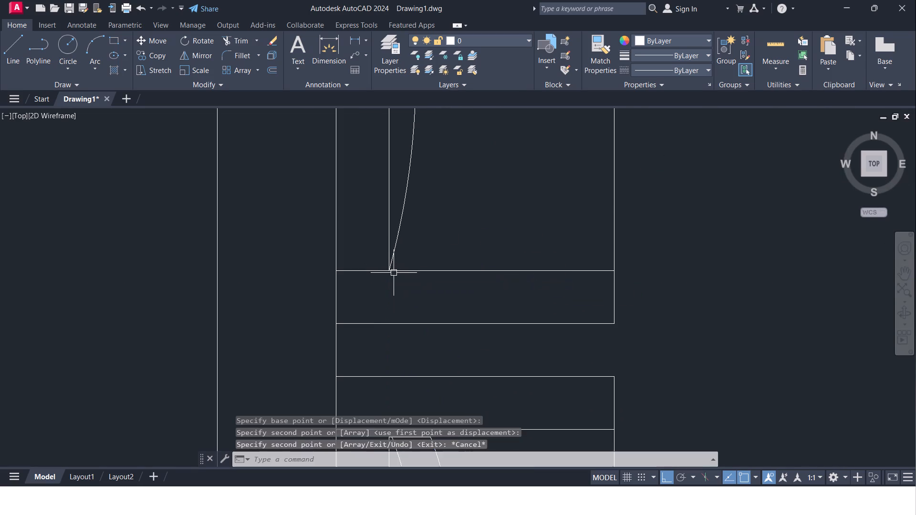
Examine the backrest arcs on both sofas in the context of the surrounding floor plan.
{"action": "scroll", "coordinate": [396, 276], "scroll_direction": "down", "scroll_amount": 4}
{"action": "scroll", "coordinate": [460, 304], "scroll_direction": "down", "scroll_amount": 1}
{"action": "middle_click_drag", "start_coordinate": [460, 304], "coordinate": [461, 322]}
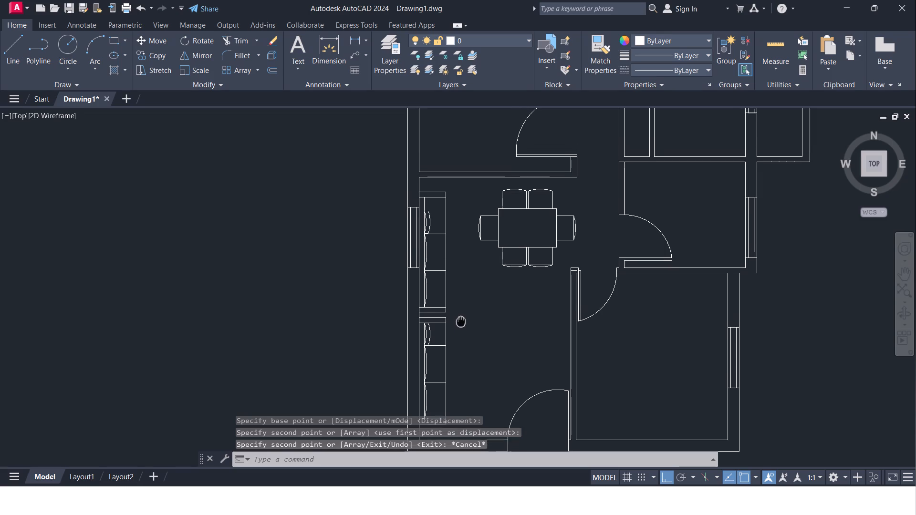
{"action": "middle_click_drag", "start_coordinate": [461, 322], "coordinate": [461, 324]}
{"action": "scroll", "coordinate": [432, 216], "scroll_direction": "up", "scroll_amount": 2}
{"action": "scroll", "coordinate": [432, 216], "scroll_direction": "down", "scroll_amount": 2}
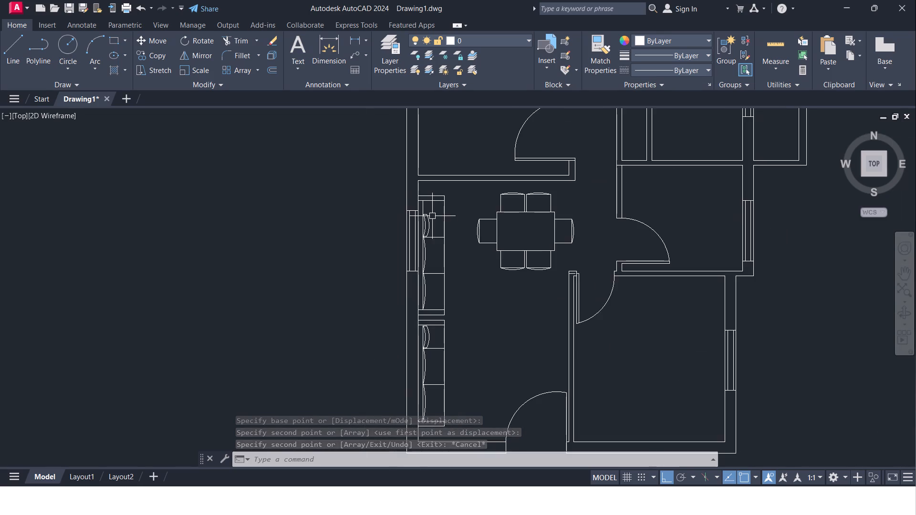
{"action": "scroll", "coordinate": [432, 216], "scroll_direction": "down", "scroll_amount": 1}
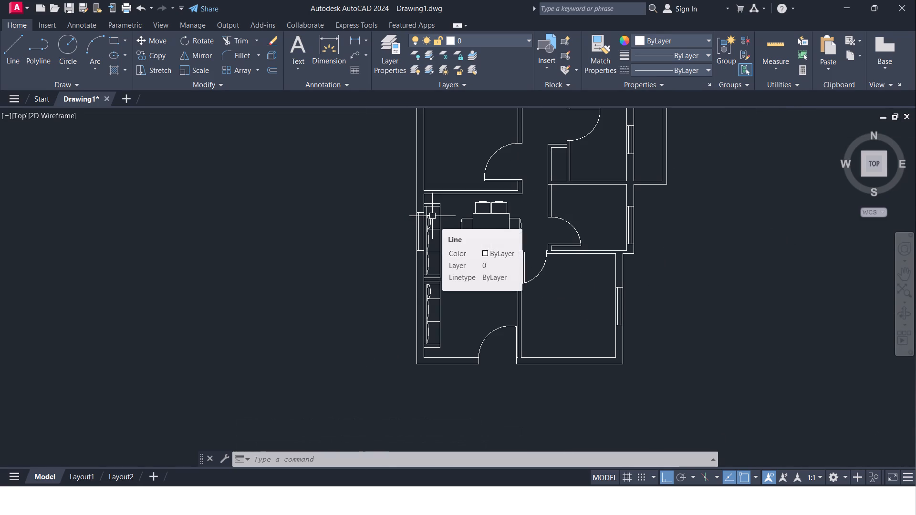
Stretch the upper end of the upper sofa's first backrest arc to the upper armrest's lower edge at the inner back line.
{"action": "scroll", "coordinate": [432, 216], "scroll_direction": "up", "scroll_amount": 4}
{"action": "middle_click_drag", "start_coordinate": [430, 212], "coordinate": [433, 264]}
{"action": "scroll", "coordinate": [408, 278], "scroll_direction": "up", "scroll_amount": 1}
{"action": "left_click", "coordinate": [381, 299]}
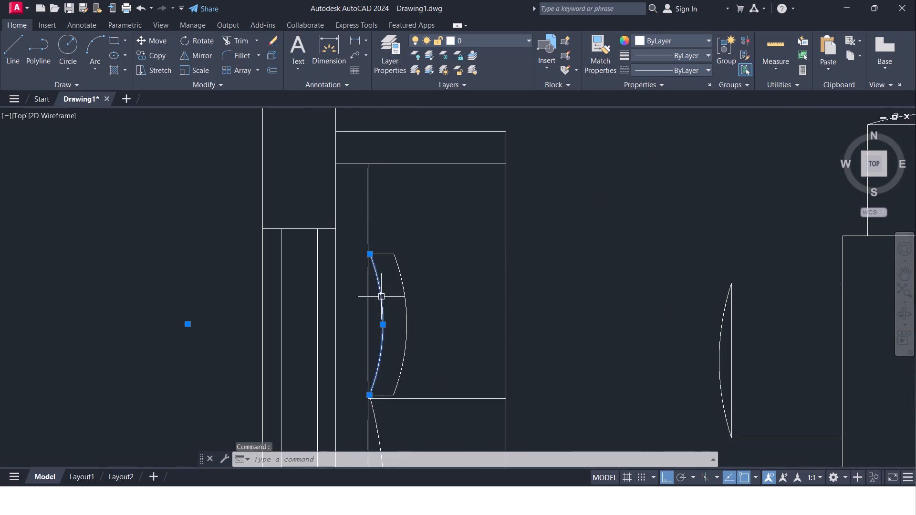
{"action": "left_click", "coordinate": [369, 255]}
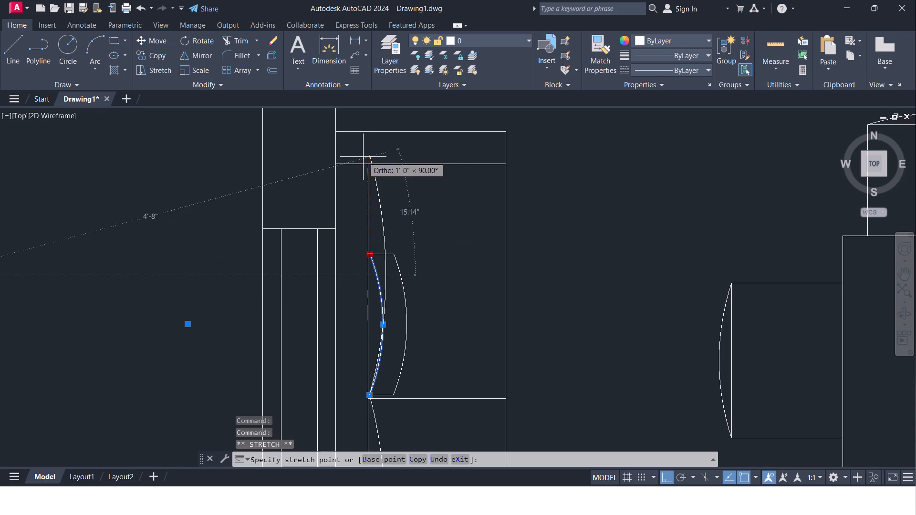
{"action": "left_click", "coordinate": [362, 166]}
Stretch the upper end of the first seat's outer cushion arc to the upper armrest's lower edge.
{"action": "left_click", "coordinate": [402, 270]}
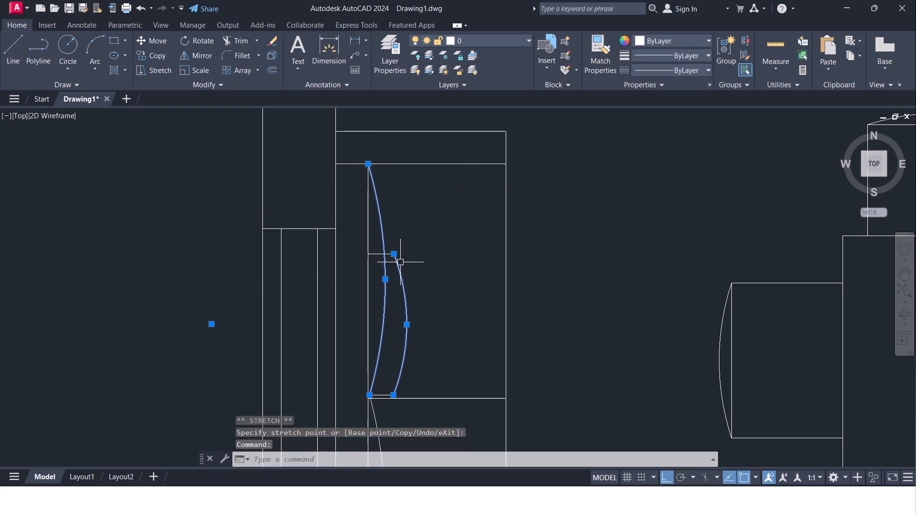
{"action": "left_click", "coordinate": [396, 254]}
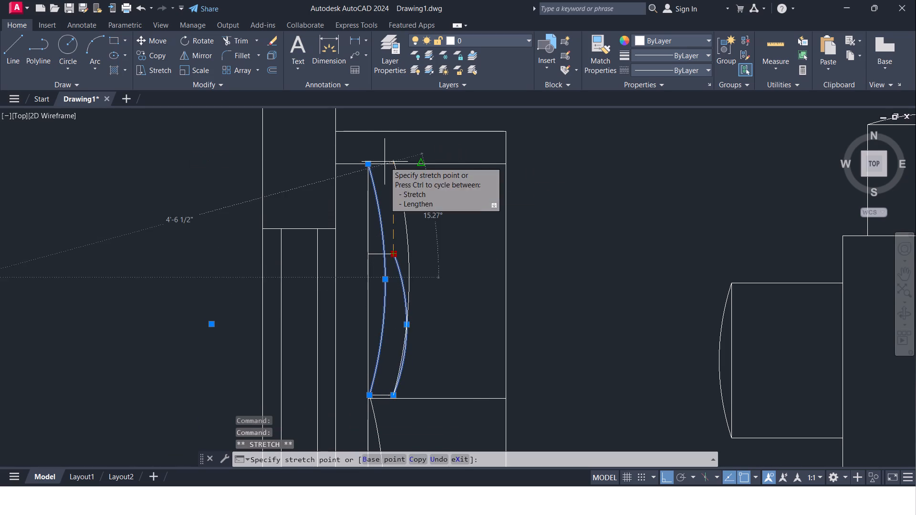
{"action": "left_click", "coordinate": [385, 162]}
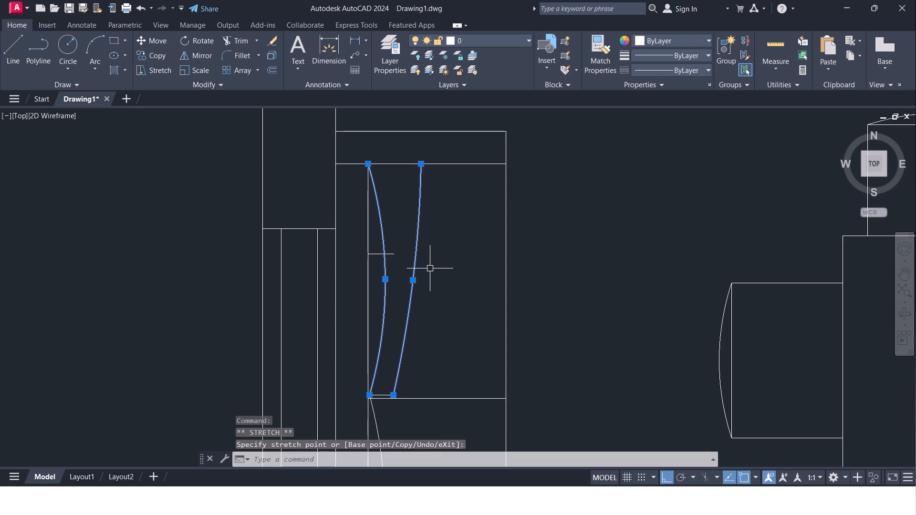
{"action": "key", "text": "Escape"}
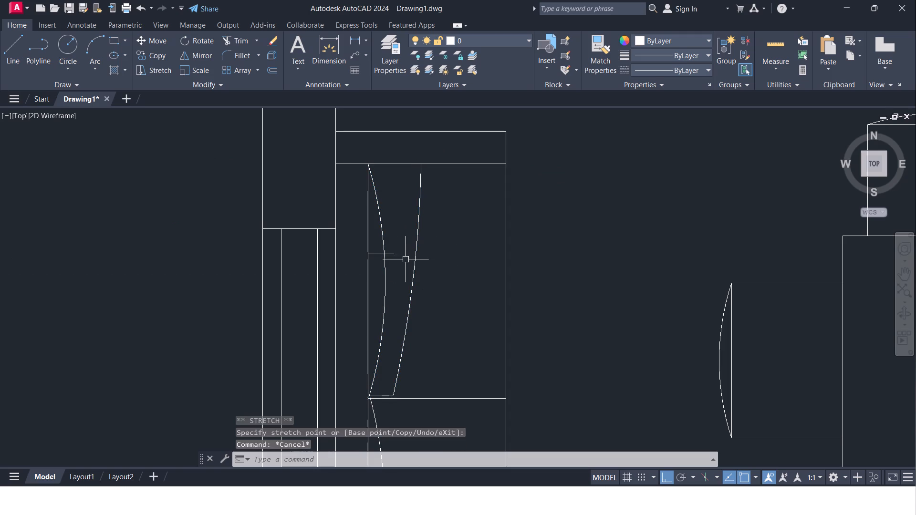
Move the upper short cushion line up along the inner back line to the upper armrest's lower edge.
{"action": "left_click", "coordinate": [387, 253]}
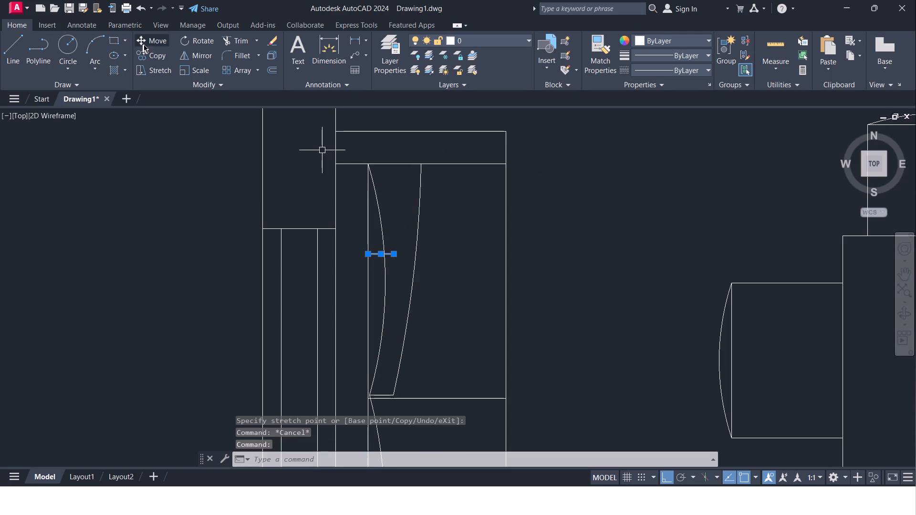
{"action": "left_click", "coordinate": [145, 42]}
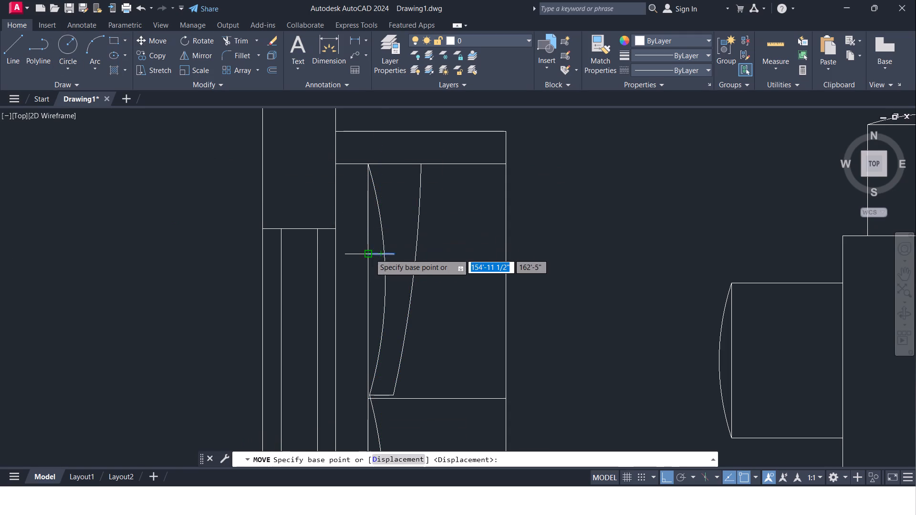
{"action": "left_click", "coordinate": [370, 254]}
{"action": "left_click", "coordinate": [368, 188]}
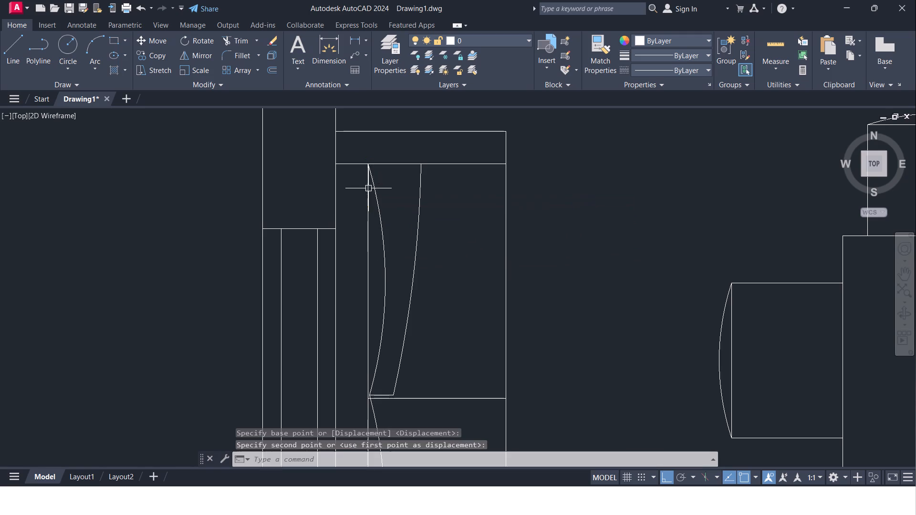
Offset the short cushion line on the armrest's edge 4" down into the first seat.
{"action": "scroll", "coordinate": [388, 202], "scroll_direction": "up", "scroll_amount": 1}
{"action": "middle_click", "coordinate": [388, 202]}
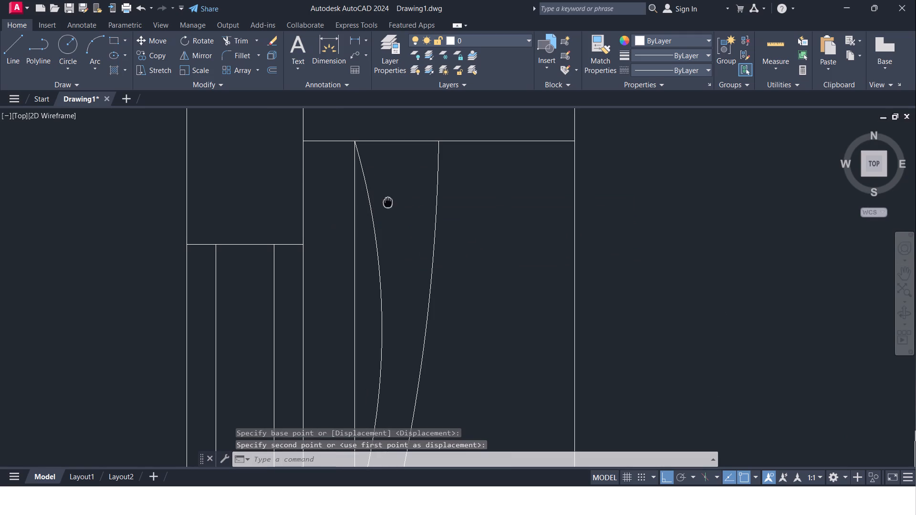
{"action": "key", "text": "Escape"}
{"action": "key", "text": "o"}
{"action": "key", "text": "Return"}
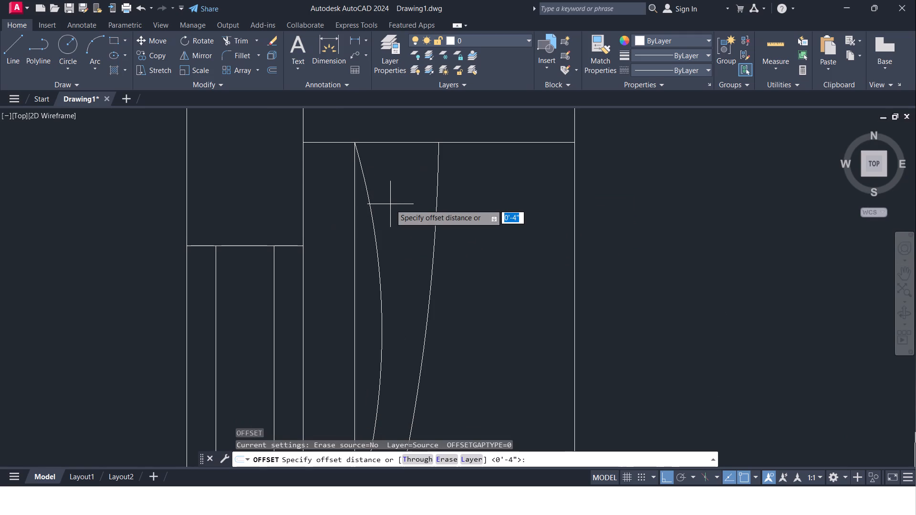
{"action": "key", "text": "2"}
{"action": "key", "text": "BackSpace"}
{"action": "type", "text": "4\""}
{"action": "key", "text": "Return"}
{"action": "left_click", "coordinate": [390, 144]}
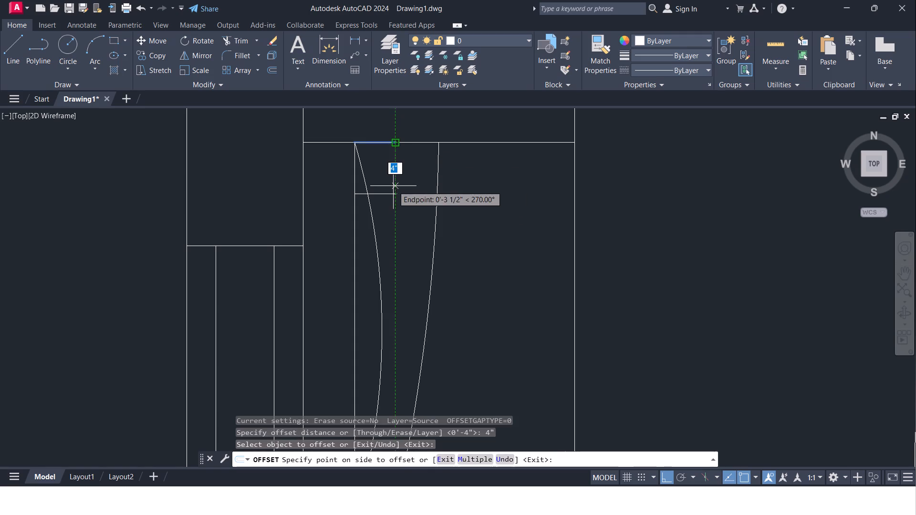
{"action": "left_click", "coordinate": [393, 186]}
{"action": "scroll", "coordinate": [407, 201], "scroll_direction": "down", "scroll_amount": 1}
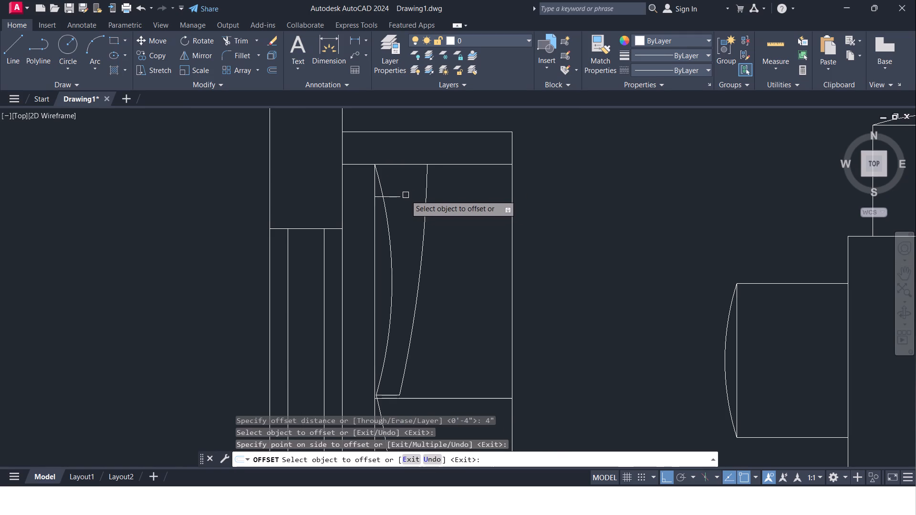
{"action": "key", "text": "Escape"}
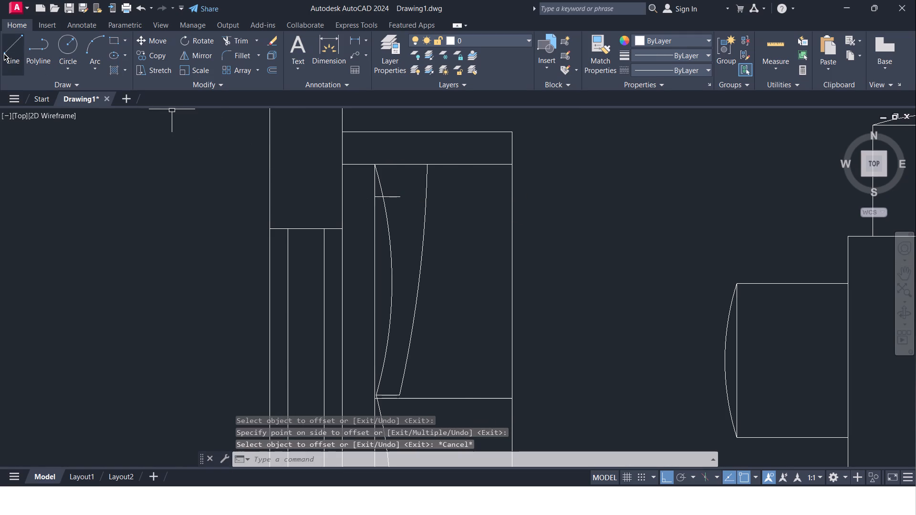
Draw a horizontal line just below the upper armrest, from the inner back line across past both cushion arcs.
{"action": "left_click", "coordinate": [4, 53]}
{"action": "scroll", "coordinate": [374, 171], "scroll_direction": "up", "scroll_amount": 2}
{"action": "left_click", "coordinate": [367, 168]}
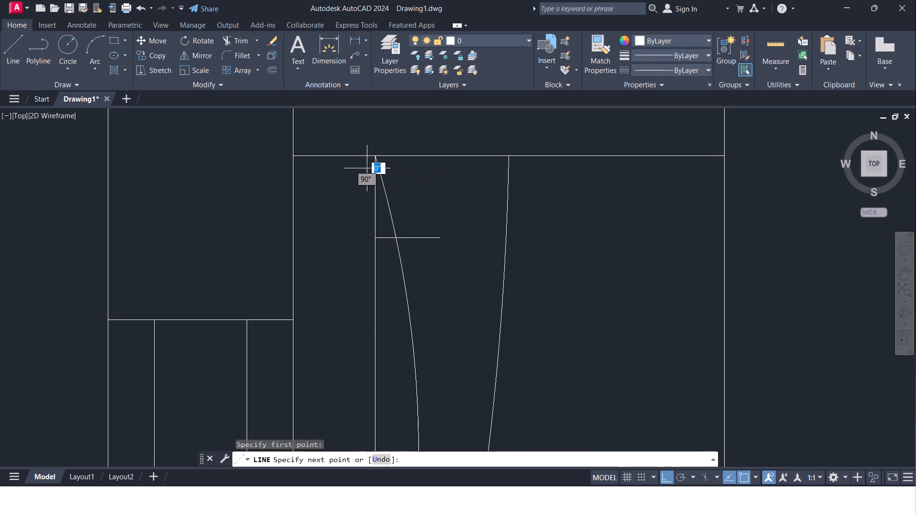
{"action": "left_click", "coordinate": [568, 182]}
{"action": "key", "text": "Escape"}
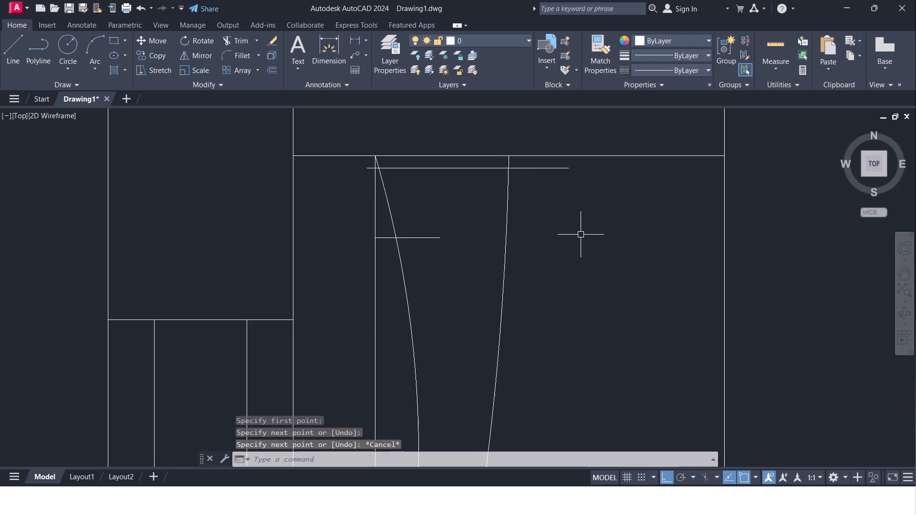
Draw a vertical line about 3'-1 1/2" long from the outer cushion arc's lower endpoint up past the armrest.
{"action": "middle_click_drag", "start_coordinate": [577, 228], "coordinate": [576, 182]}
{"action": "scroll", "coordinate": [575, 187], "scroll_direction": "down", "scroll_amount": 1}
{"action": "scroll", "coordinate": [577, 243], "scroll_direction": "down", "scroll_amount": 2}
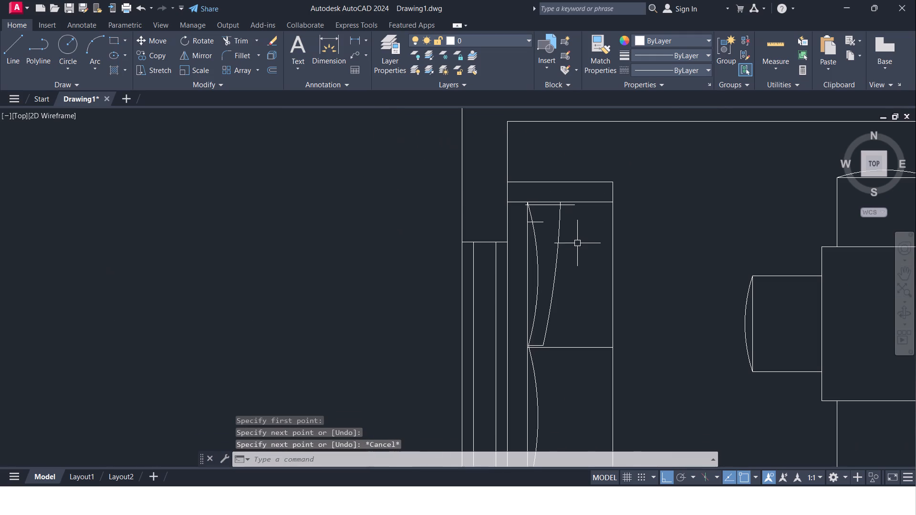
{"action": "key", "text": "Escape"}
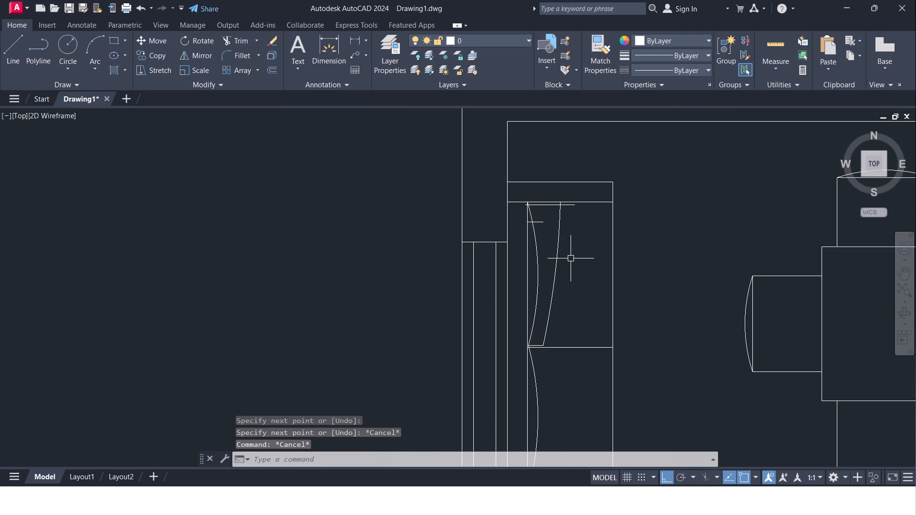
{"action": "left_click", "coordinate": [17, 51]}
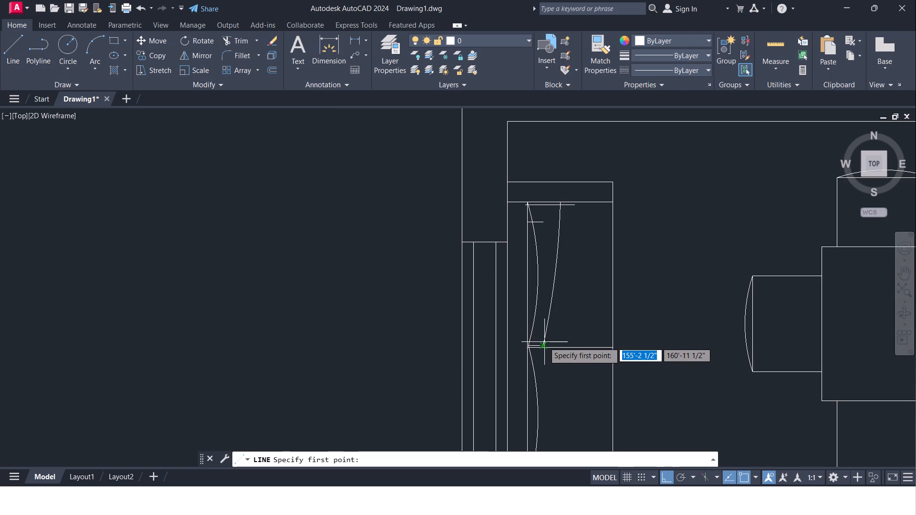
{"action": "left_click", "coordinate": [543, 343]}
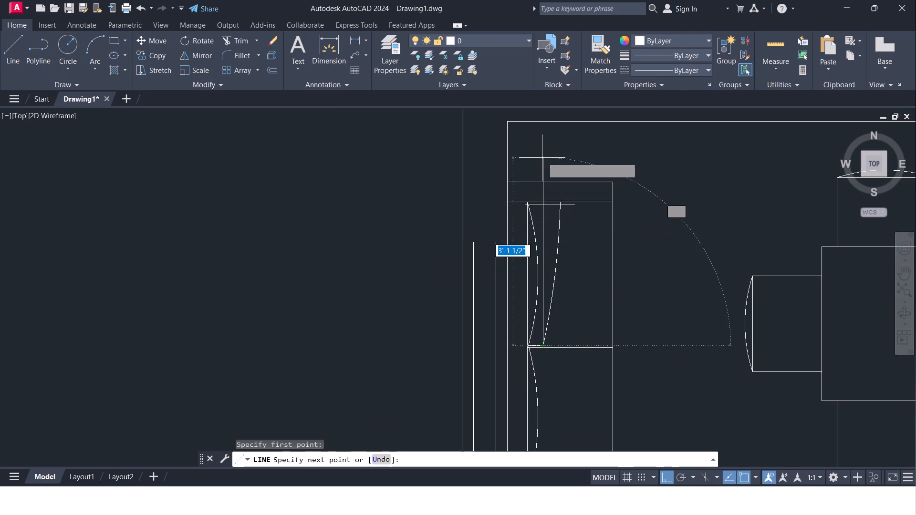
{"action": "left_click", "coordinate": [543, 156]}
{"action": "key", "text": "Escape"}
With Ortho off, stretch the outer cushion arc's upper end to the intersection of the new vertical and horizontal lines.
{"action": "scroll", "coordinate": [602, 257], "scroll_direction": "up", "scroll_amount": 1}
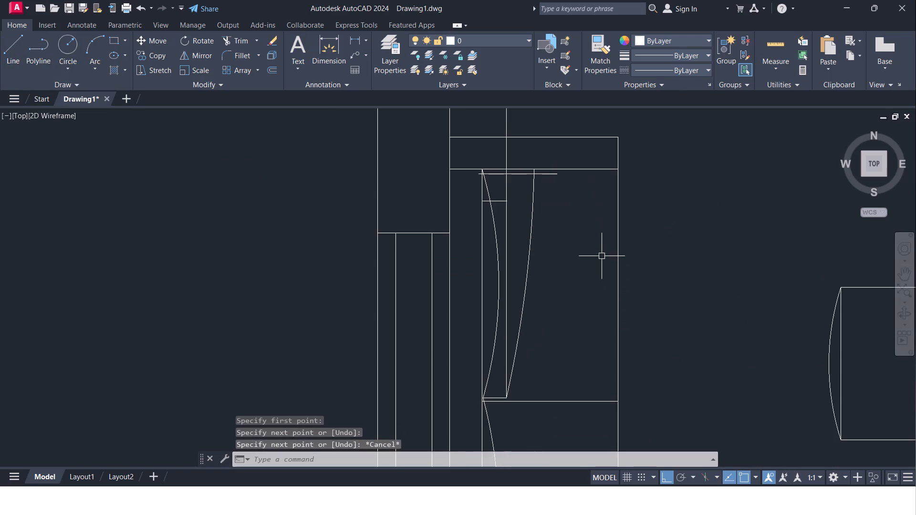
{"action": "middle_click_drag", "start_coordinate": [602, 256], "coordinate": [601, 287]}
{"action": "scroll", "coordinate": [558, 286], "scroll_direction": "up", "scroll_amount": 1}
{"action": "middle_click_drag", "start_coordinate": [557, 278], "coordinate": [563, 308]}
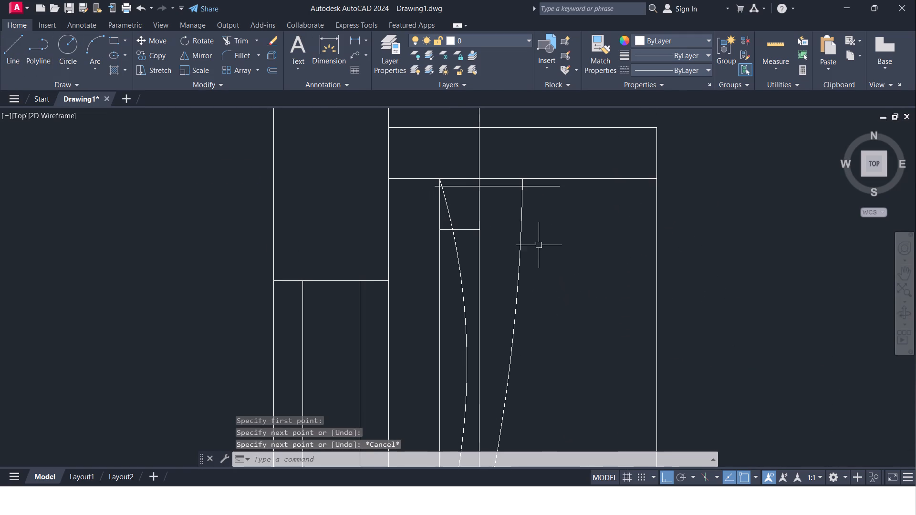
{"action": "left_click", "coordinate": [521, 229]}
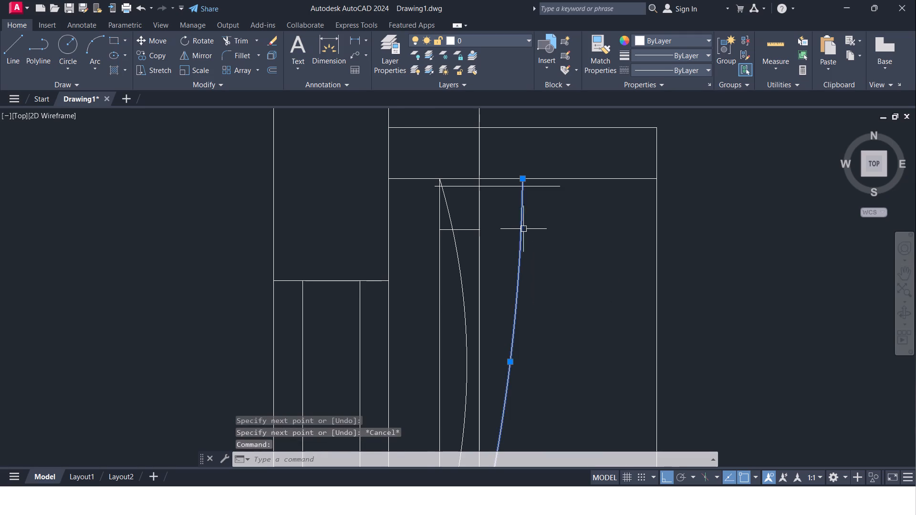
{"action": "scroll", "coordinate": [525, 229], "scroll_direction": "down", "scroll_amount": 2}
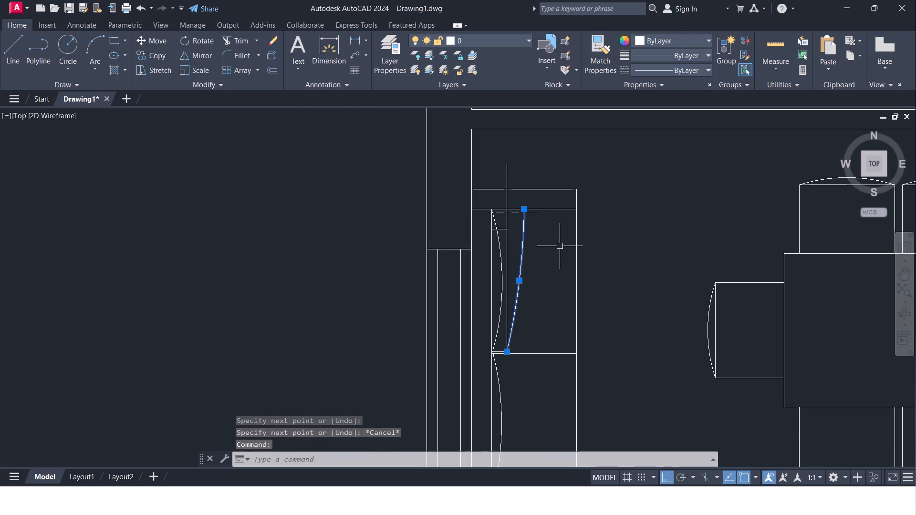
{"action": "scroll", "coordinate": [542, 210], "scroll_direction": "up", "scroll_amount": 2}
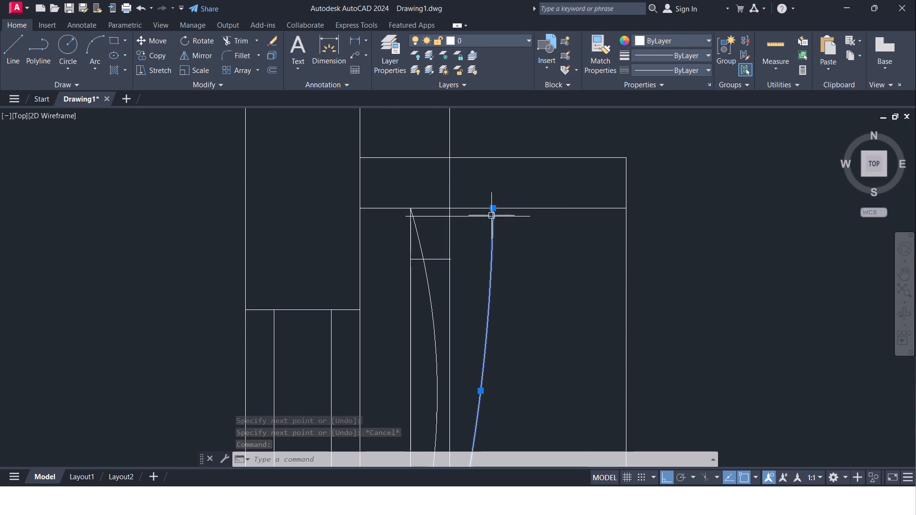
{"action": "left_click", "coordinate": [492, 210]}
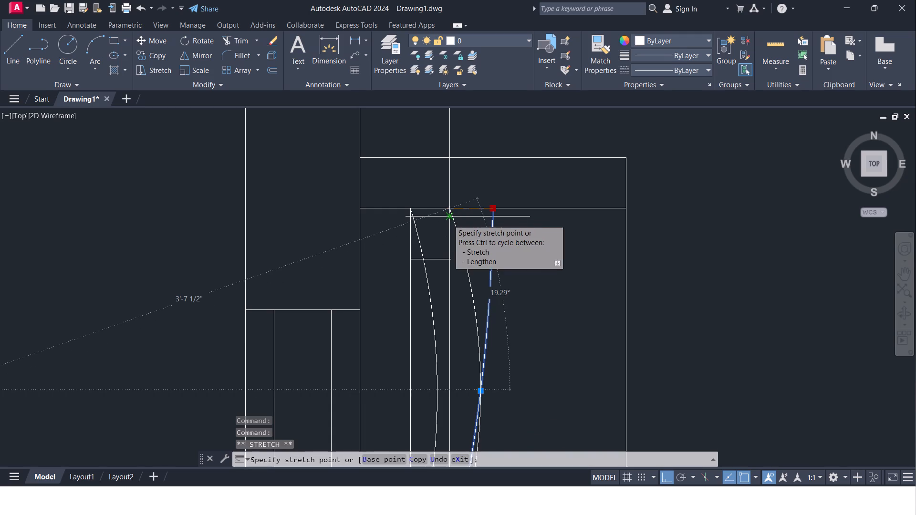
{"action": "scroll", "coordinate": [448, 216], "scroll_direction": "up", "scroll_amount": 3}
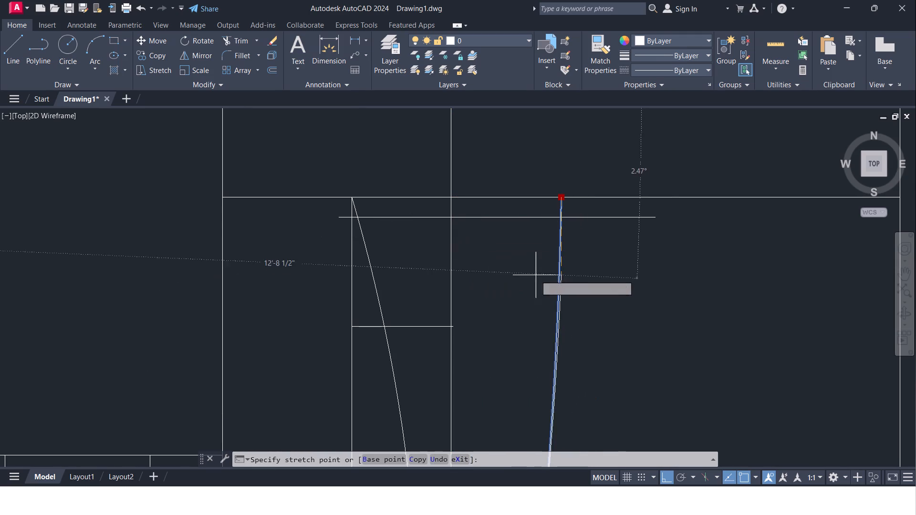
{"action": "left_click", "coordinate": [664, 480]}
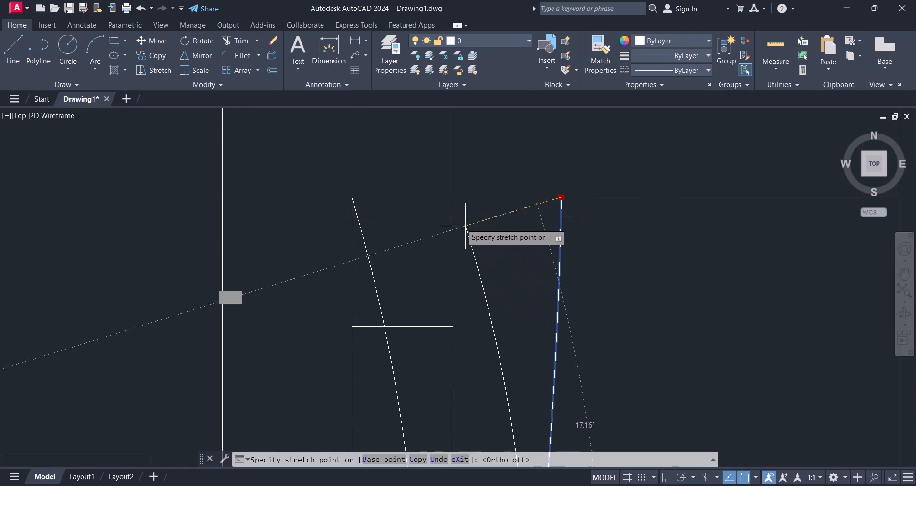
{"action": "left_click", "coordinate": [450, 218]}
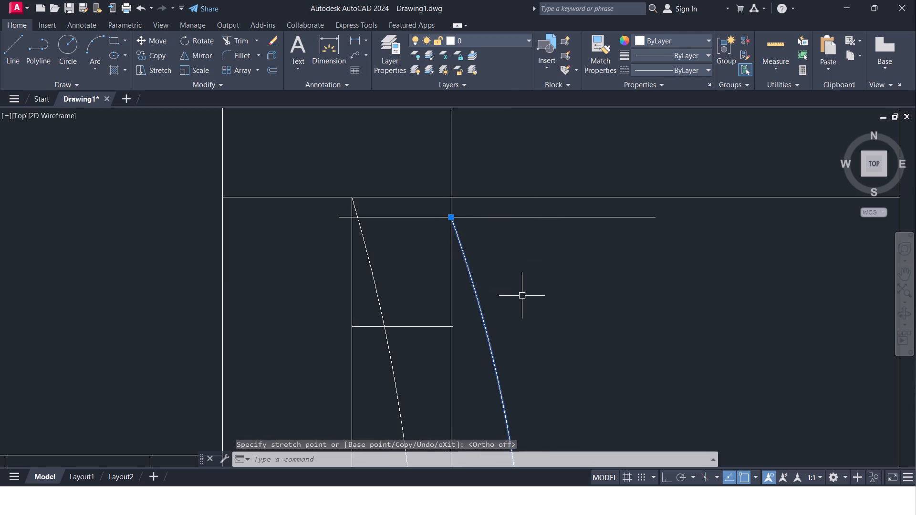
Trim the horizontal line's two overhanging ends and the vertical line, inner arc and back line between it and the armrest.
{"action": "key", "text": "Escape"}
{"action": "key", "text": "t"}
{"action": "key", "text": "r"}
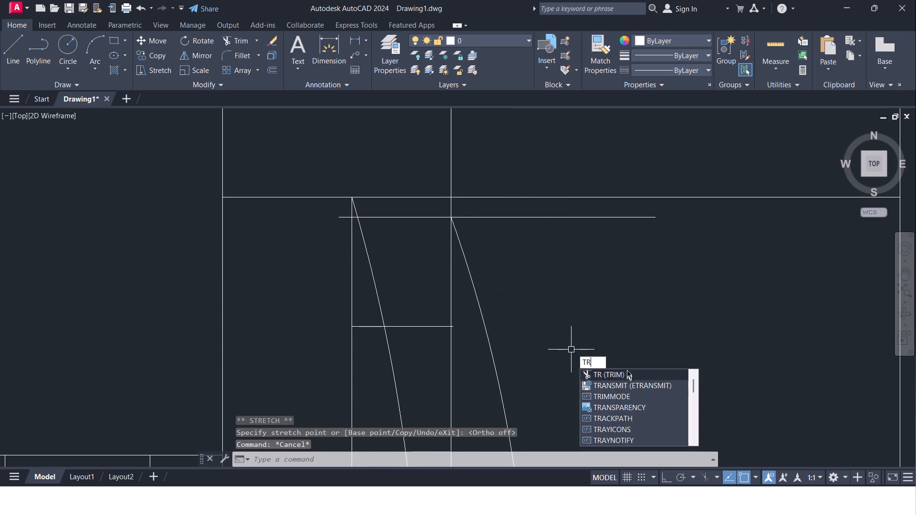
{"action": "left_click", "coordinate": [627, 369]}
{"action": "left_click", "coordinate": [545, 220]}
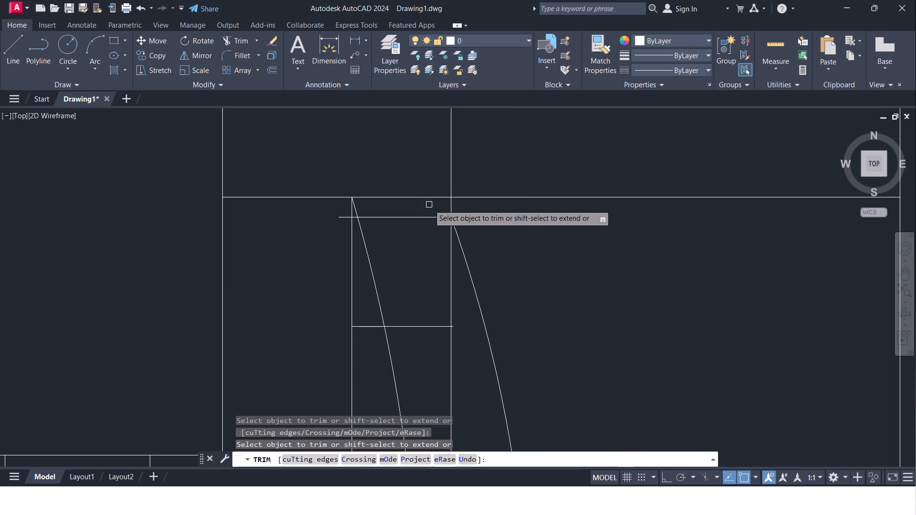
{"action": "left_click", "coordinate": [449, 209]}
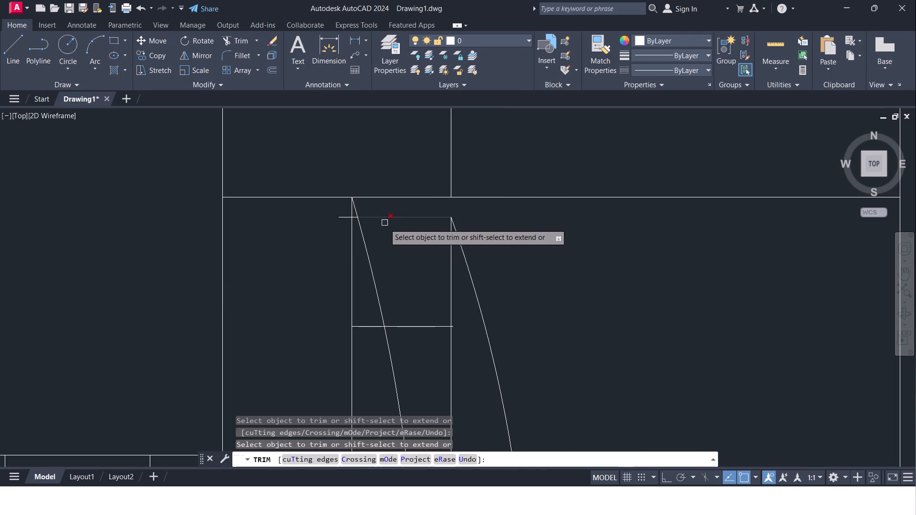
{"action": "left_click", "coordinate": [356, 209]}
{"action": "left_click", "coordinate": [352, 208]}
{"action": "left_click", "coordinate": [344, 216]}
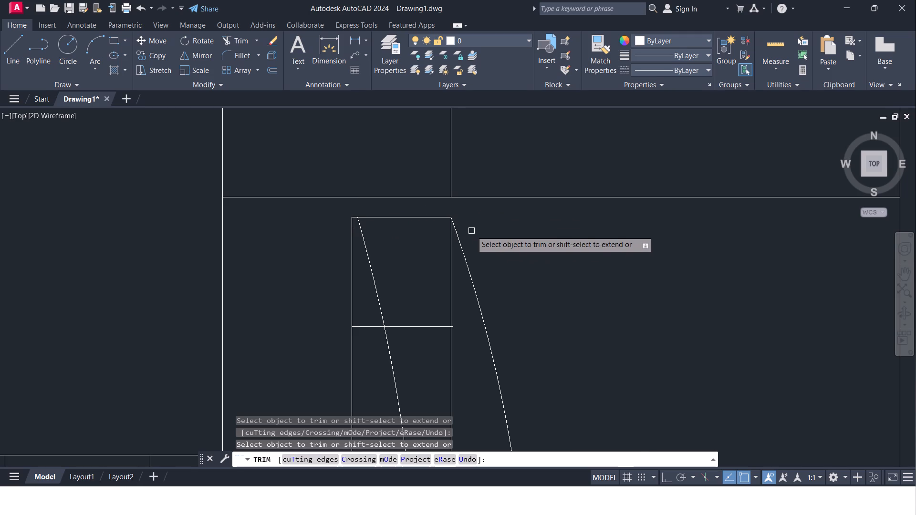
Trim the remaining horizontal line pieces crossing the upper sofa's first-seat cushion, including the short overhang past the vertical line.
{"action": "scroll", "coordinate": [475, 233], "scroll_direction": "down", "scroll_amount": 2}
{"action": "left_click", "coordinate": [449, 271]}
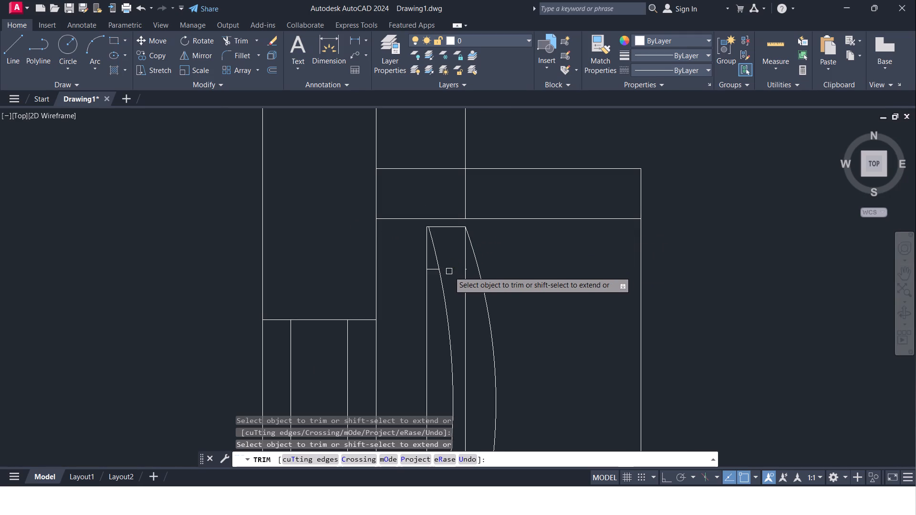
{"action": "left_click", "coordinate": [434, 270]}
{"action": "scroll", "coordinate": [476, 273], "scroll_direction": "up", "scroll_amount": 2}
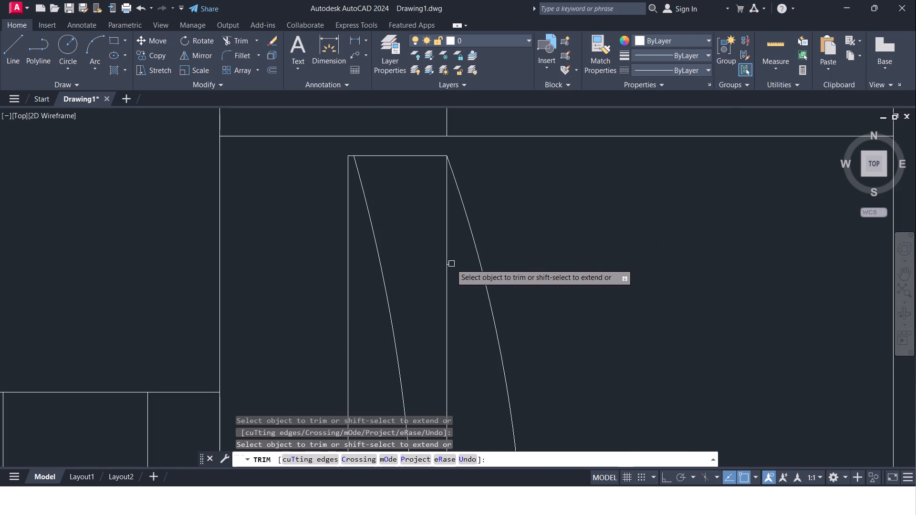
{"action": "left_click", "coordinate": [451, 264]}
Trim the vertical construction line through and above the upper armrest and between the first seat's two cushion arcs.
{"action": "scroll", "coordinate": [453, 264], "scroll_direction": "down", "scroll_amount": 5}
{"action": "middle_click_drag", "start_coordinate": [501, 287], "coordinate": [520, 262]}
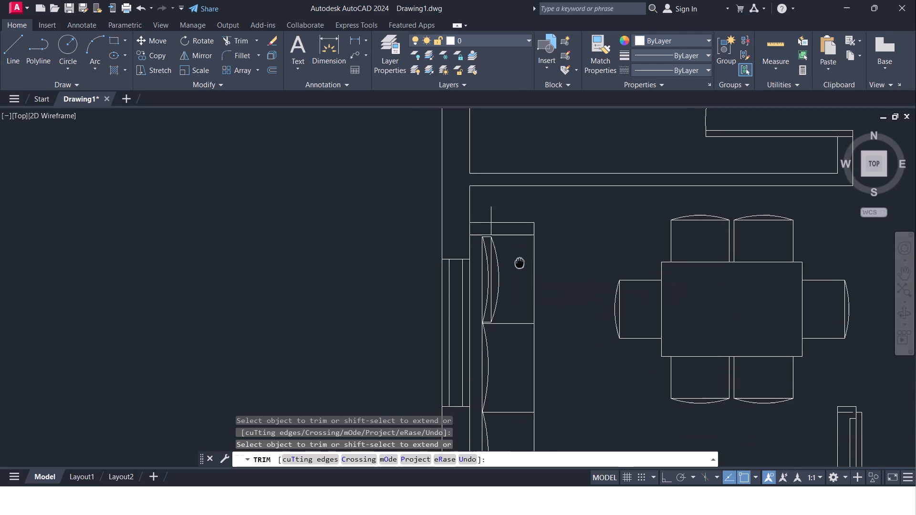
{"action": "middle_click_drag", "start_coordinate": [520, 262], "coordinate": [533, 257]}
{"action": "scroll", "coordinate": [522, 225], "scroll_direction": "up", "scroll_amount": 2}
{"action": "left_click", "coordinate": [481, 218]}
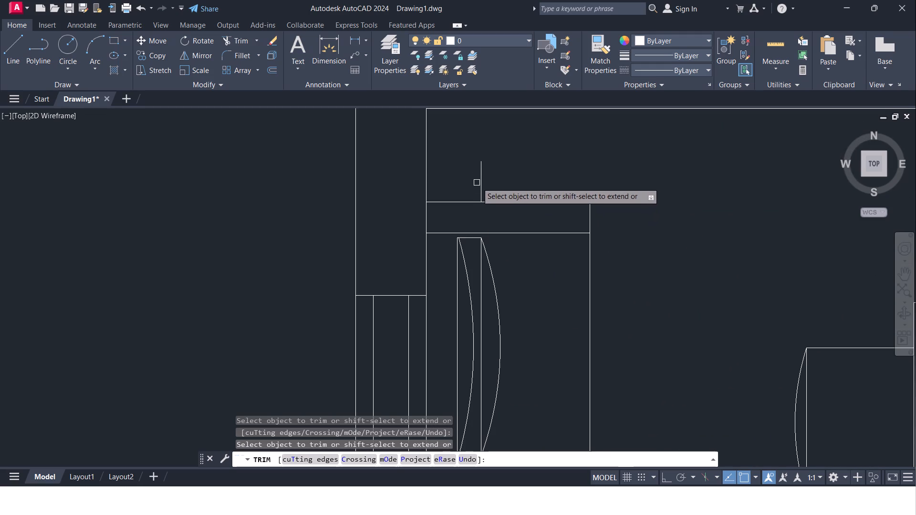
{"action": "left_click", "coordinate": [481, 179]}
{"action": "scroll", "coordinate": [517, 270], "scroll_direction": "down", "scroll_amount": 2}
{"action": "middle_click_drag", "start_coordinate": [528, 326], "coordinate": [527, 299]}
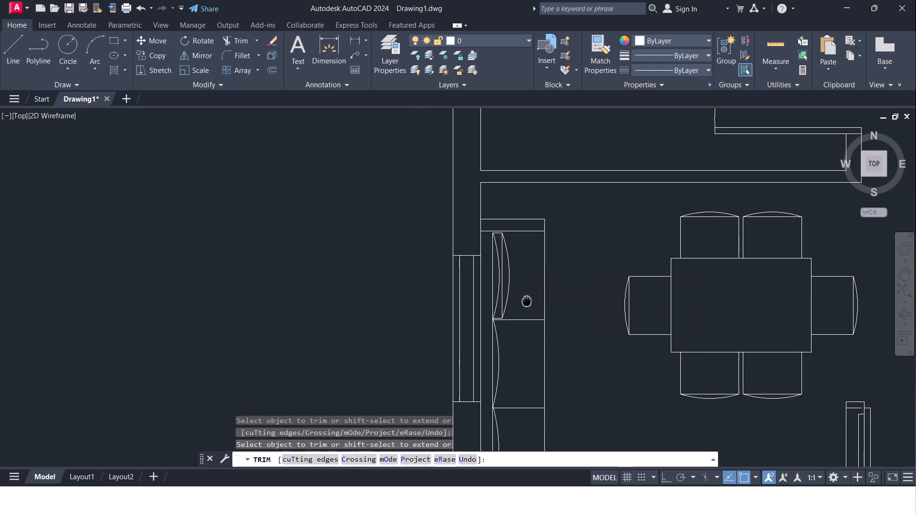
{"action": "middle_click_drag", "start_coordinate": [527, 299], "coordinate": [527, 297]}
{"action": "scroll", "coordinate": [510, 291], "scroll_direction": "up", "scroll_amount": 1}
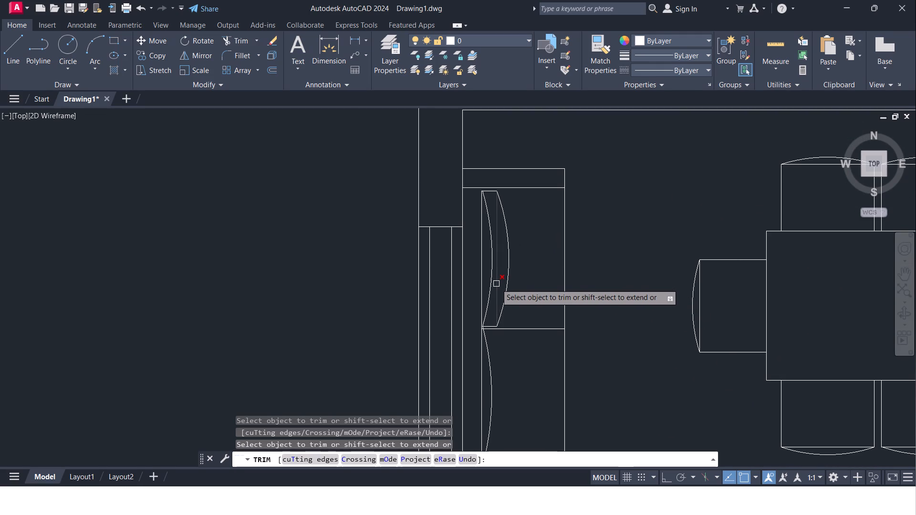
{"action": "scroll", "coordinate": [496, 283], "scroll_direction": "up", "scroll_amount": 2}
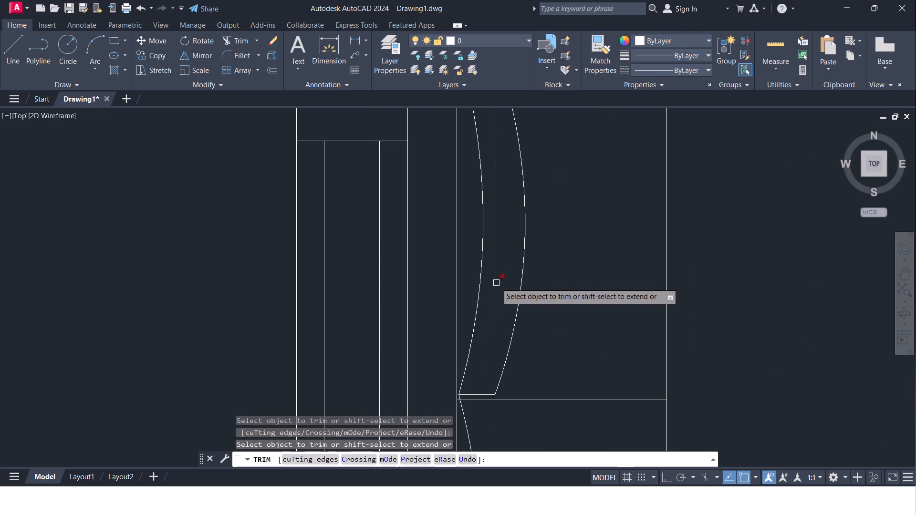
{"action": "left_click", "coordinate": [496, 283]}
{"action": "scroll", "coordinate": [523, 285], "scroll_direction": "down", "scroll_amount": 5}
{"action": "middle_click_drag", "start_coordinate": [612, 358], "coordinate": [596, 255]}
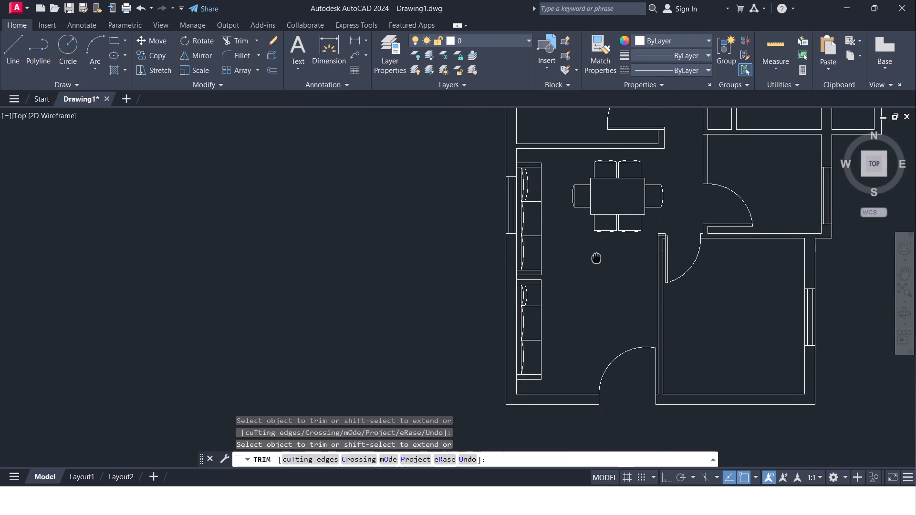
{"action": "middle_click_drag", "start_coordinate": [596, 255], "coordinate": [595, 255]}
{"action": "middle_click_drag", "start_coordinate": [607, 306], "coordinate": [594, 303]}
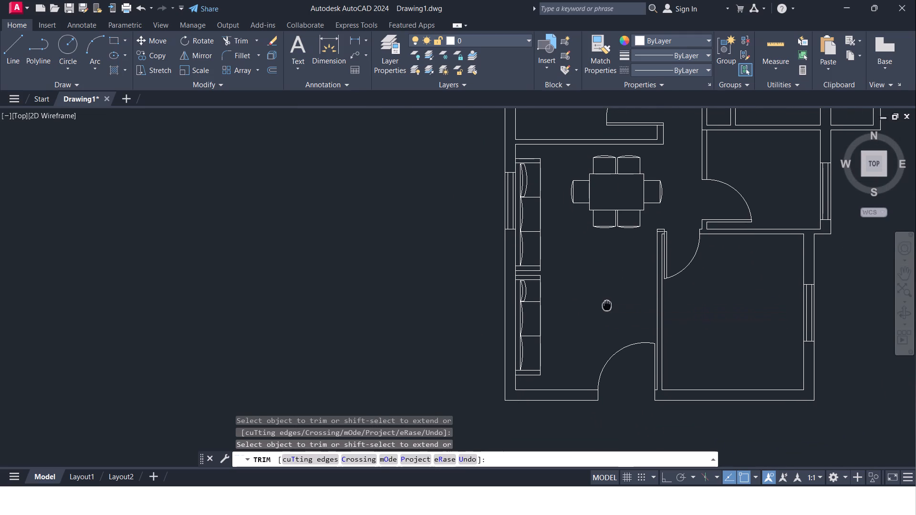
{"action": "middle_click_drag", "start_coordinate": [594, 303], "coordinate": [578, 299]}
{"action": "middle_click_drag", "start_coordinate": [592, 297], "coordinate": [564, 297]}
{"action": "key", "text": "Escape"}
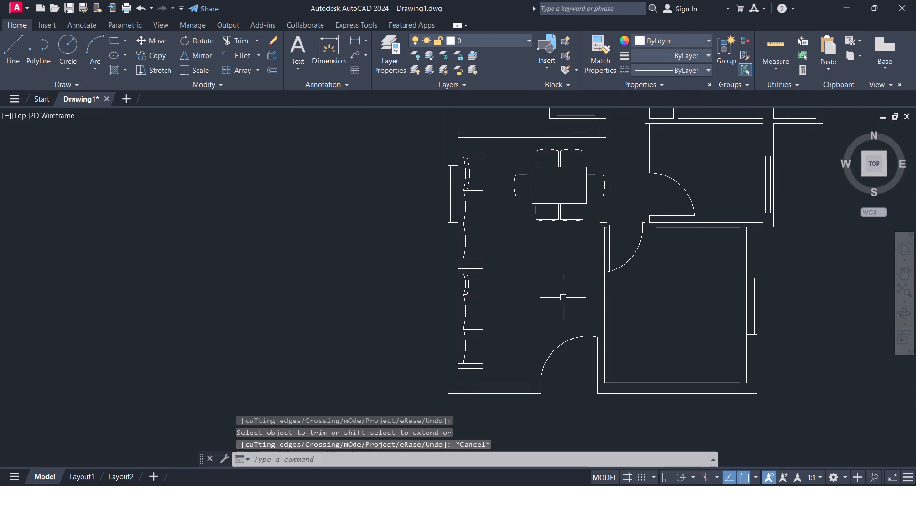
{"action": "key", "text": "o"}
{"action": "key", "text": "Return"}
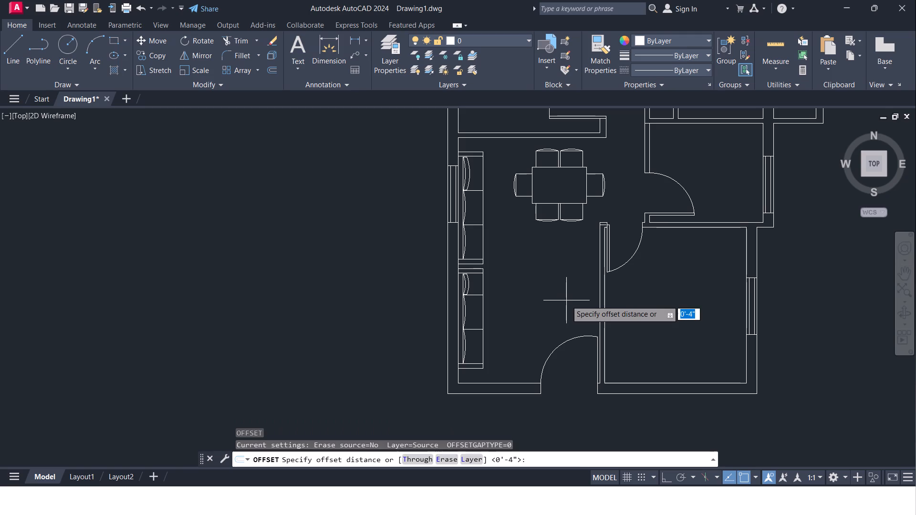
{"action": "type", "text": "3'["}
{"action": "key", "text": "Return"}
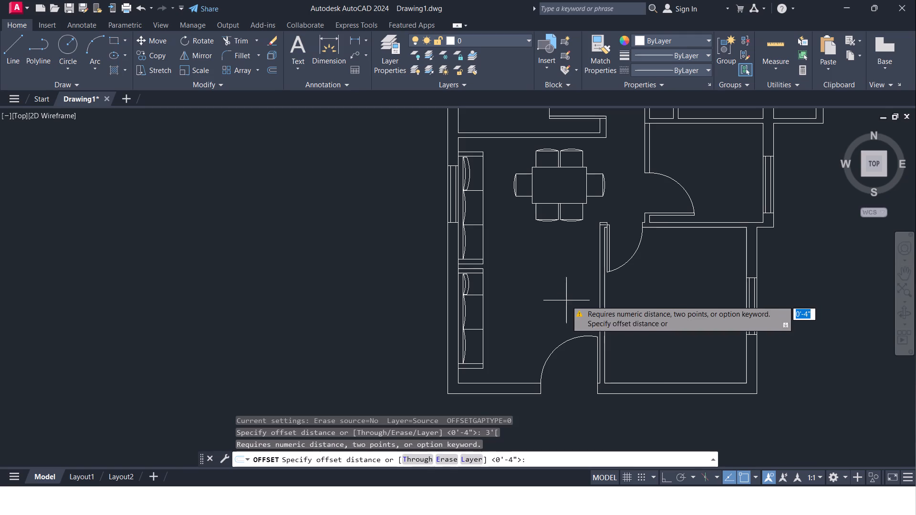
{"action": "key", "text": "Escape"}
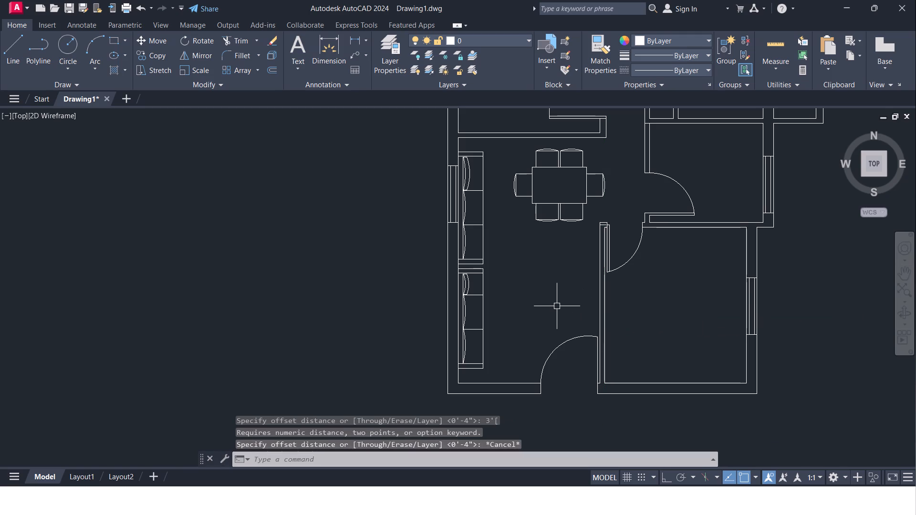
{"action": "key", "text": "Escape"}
Offset the living room's right wall line 2' toward the sofas.
{"action": "key", "text": "o"}
{"action": "key", "text": "Return"}
{"action": "type", "text": "3'"}
{"action": "key", "text": "Return"}
{"action": "left_click", "coordinate": [598, 289]}
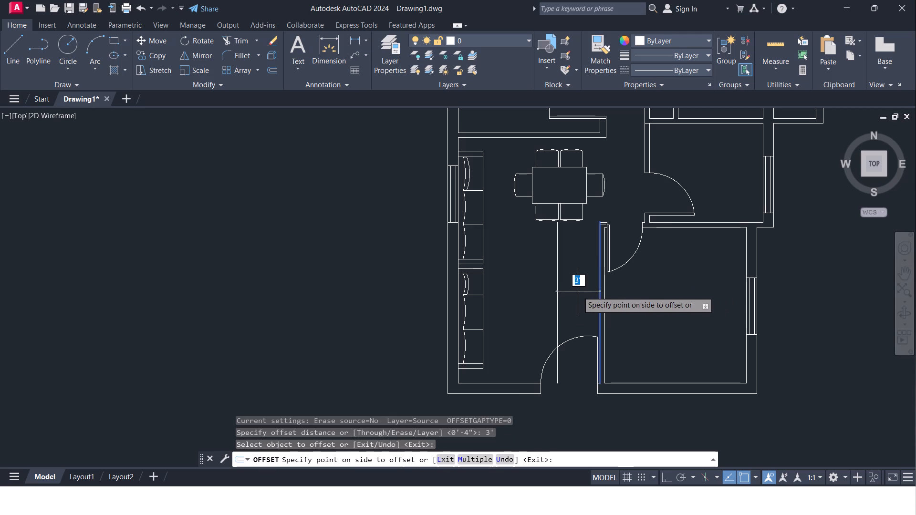
{"action": "key", "text": "2"}
{"action": "key", "text": "apostrophe"}
{"action": "key", "text": "Return"}
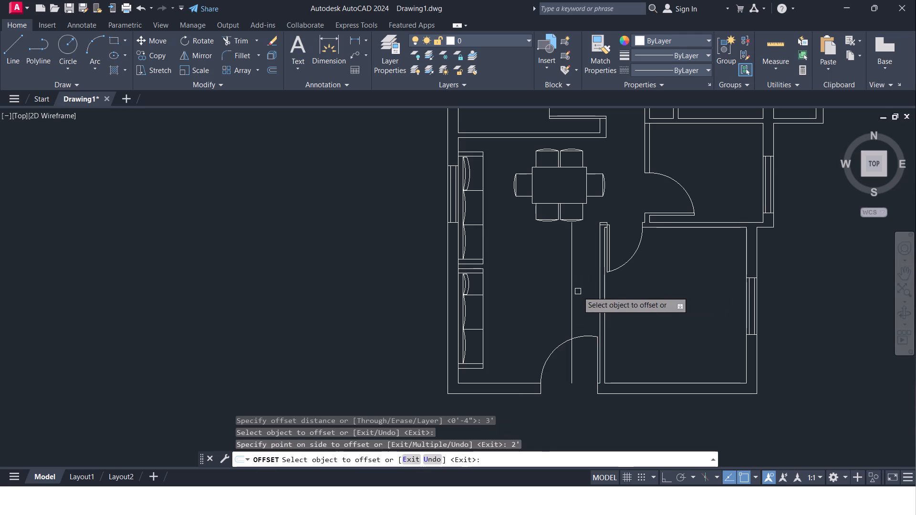
{"action": "key", "text": "Escape"}
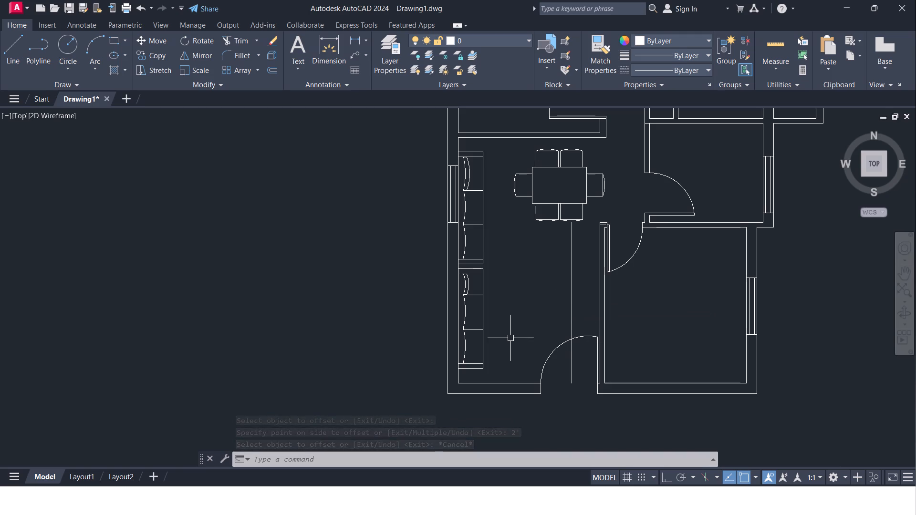
{"action": "key", "text": "Escape"}
Offset the inner line of the bottom wall beside the entrance door 4' up into the living room.
{"action": "key", "text": "o"}
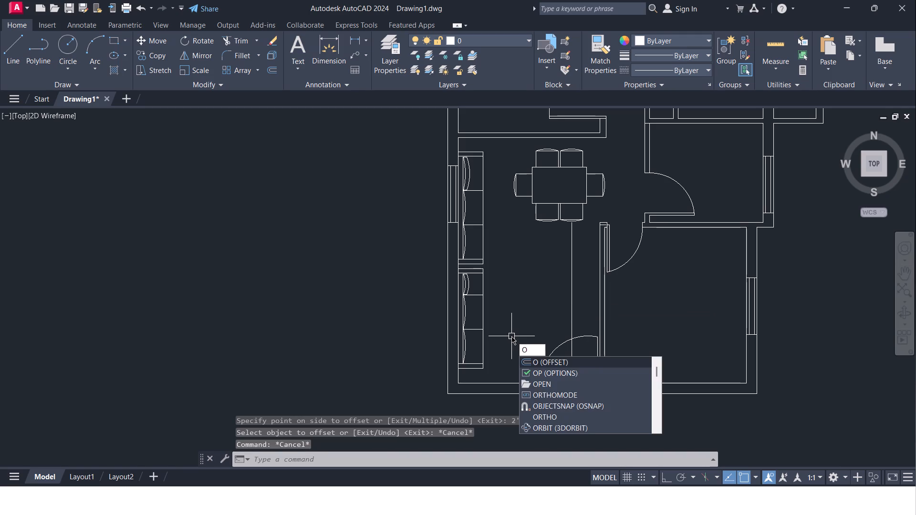
{"action": "key", "text": "Return"}
{"action": "type", "text": "4'"}
{"action": "key", "text": "Return"}
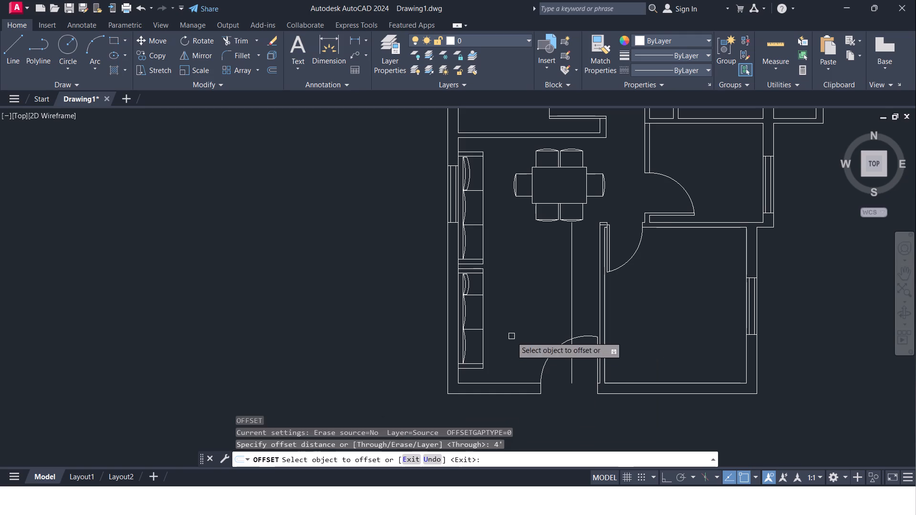
{"action": "left_click", "coordinate": [502, 381]}
{"action": "left_click", "coordinate": [516, 312]}
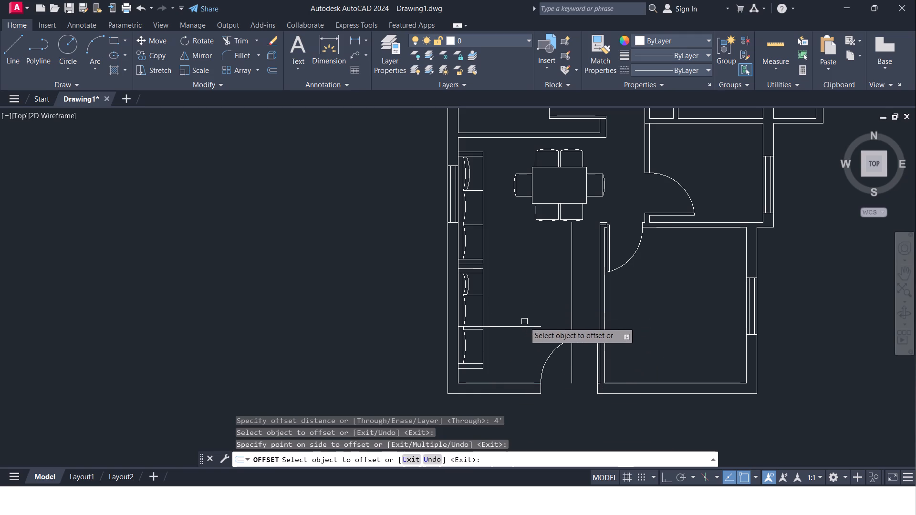
{"action": "key", "text": "Escape"}
Extend the new horizontal line past the vertical offset line to the living room's right wall.
{"action": "key", "text": "e"}
{"action": "key", "text": "x"}
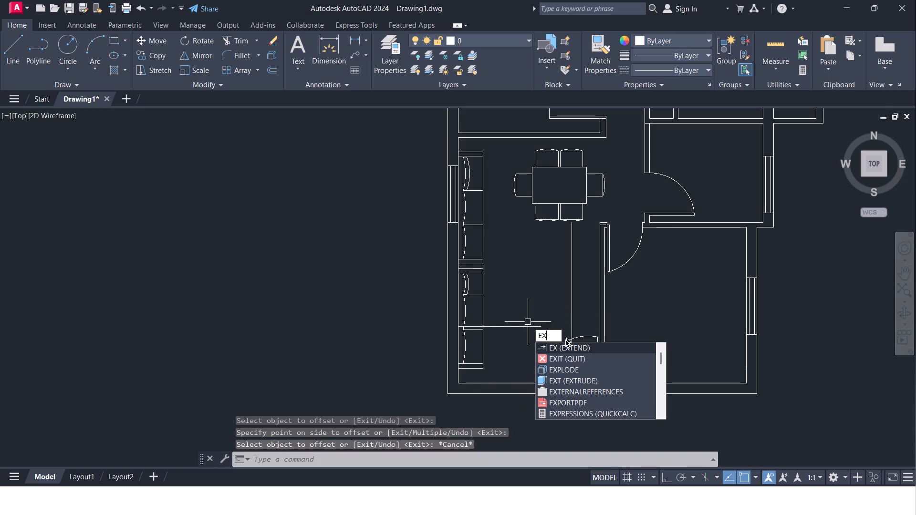
{"action": "left_click", "coordinate": [563, 345]}
{"action": "left_click", "coordinate": [525, 328]}
{"action": "left_click", "coordinate": [540, 328]}
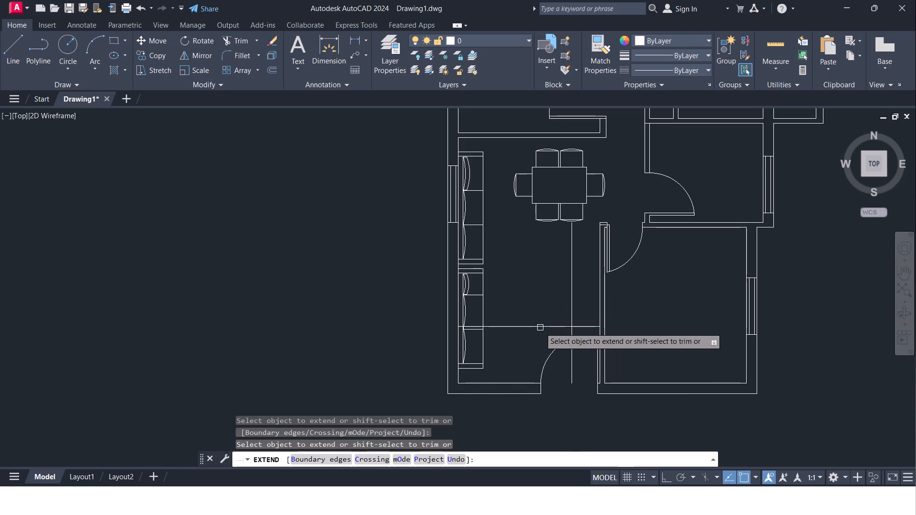
{"action": "key", "text": "Escape"}
Trim the horizontal line between the lower sofa and vertical offset line and behind the sofa's back, plus the vertical line below the horizontal.
{"action": "key", "text": "t"}
{"action": "key", "text": "r"}
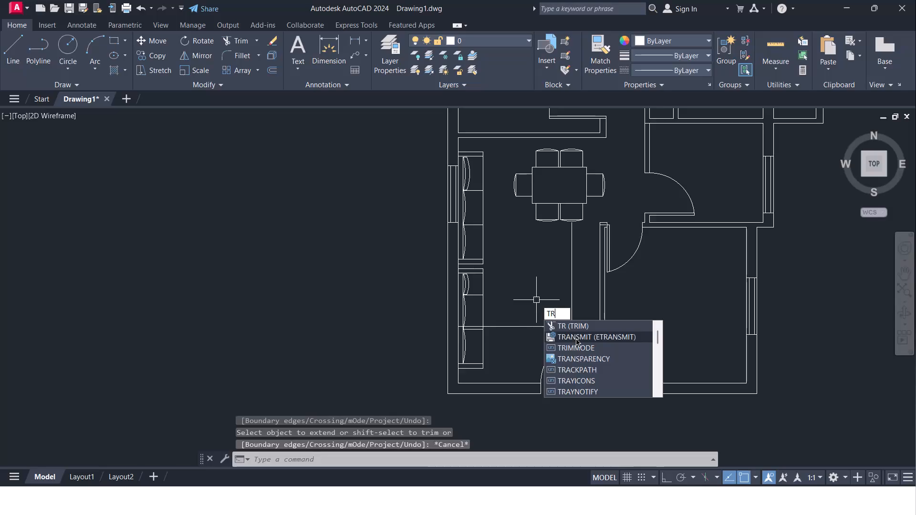
{"action": "left_click", "coordinate": [574, 324]}
{"action": "left_click", "coordinate": [553, 329]}
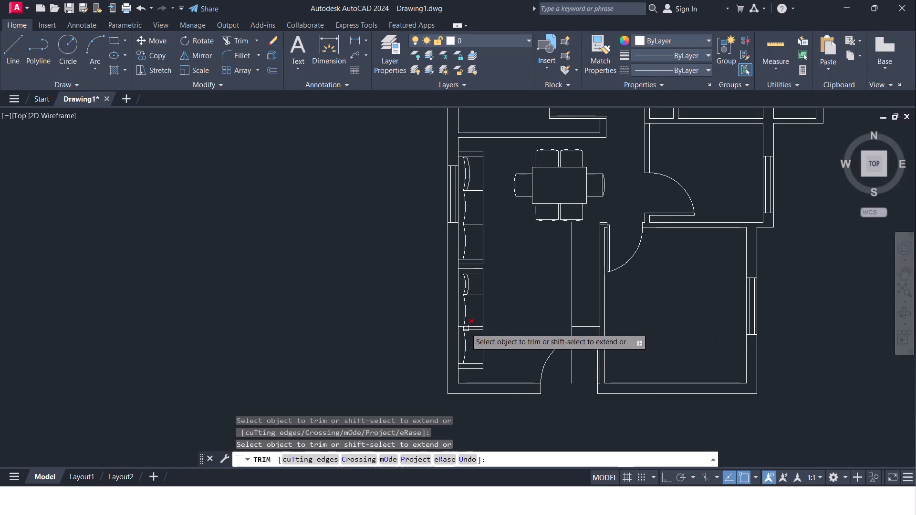
{"action": "scroll", "coordinate": [465, 328], "scroll_direction": "up", "scroll_amount": 5}
{"action": "left_click", "coordinate": [426, 320]}
{"action": "scroll", "coordinate": [426, 320], "scroll_direction": "down", "scroll_amount": 3}
{"action": "middle_click_drag", "start_coordinate": [525, 339], "coordinate": [457, 292]}
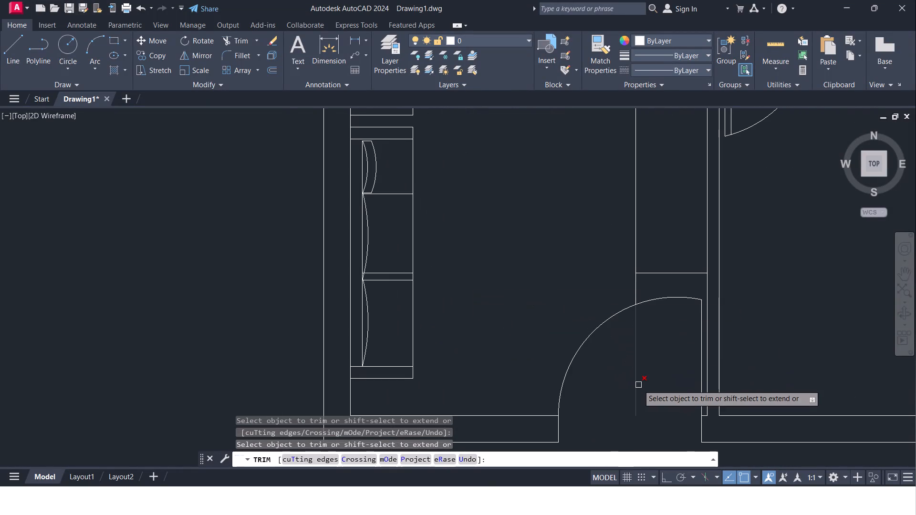
{"action": "left_click", "coordinate": [638, 385]}
{"action": "left_click", "coordinate": [635, 284]}
{"action": "middle_click_drag", "start_coordinate": [573, 278], "coordinate": [527, 362]}
{"action": "scroll", "coordinate": [527, 362], "scroll_direction": "down", "scroll_amount": 2}
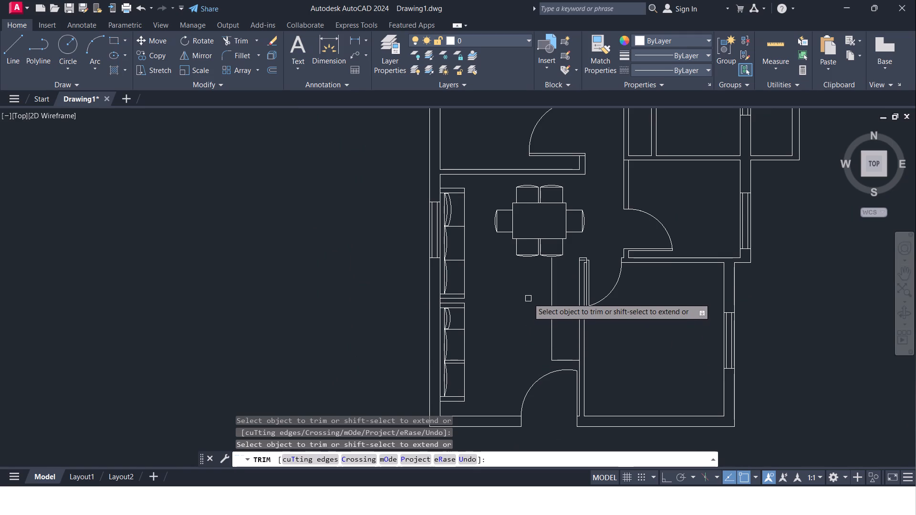
{"action": "scroll", "coordinate": [532, 294], "scroll_direction": "up", "scroll_amount": 1}
{"action": "middle_click_drag", "start_coordinate": [532, 294], "coordinate": [504, 289]}
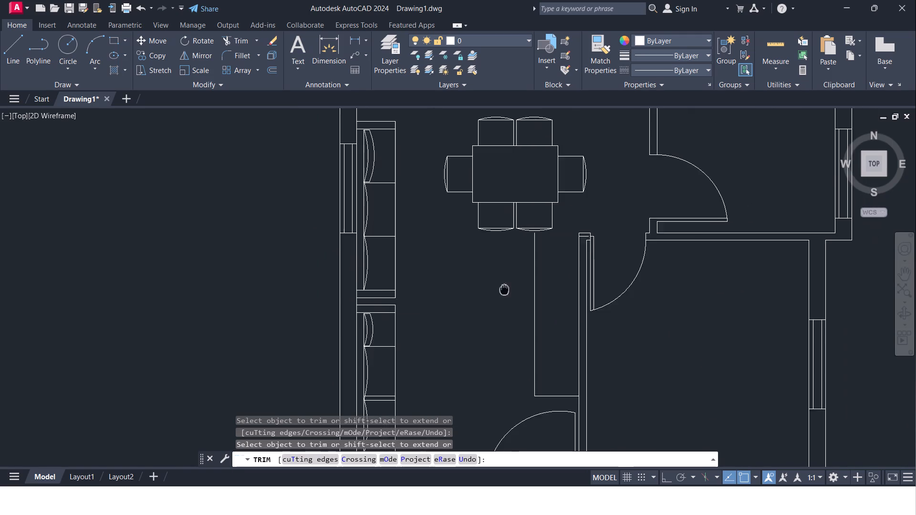
{"action": "middle_click_drag", "start_coordinate": [504, 289], "coordinate": [462, 258]}
{"action": "key", "text": "Escape"}
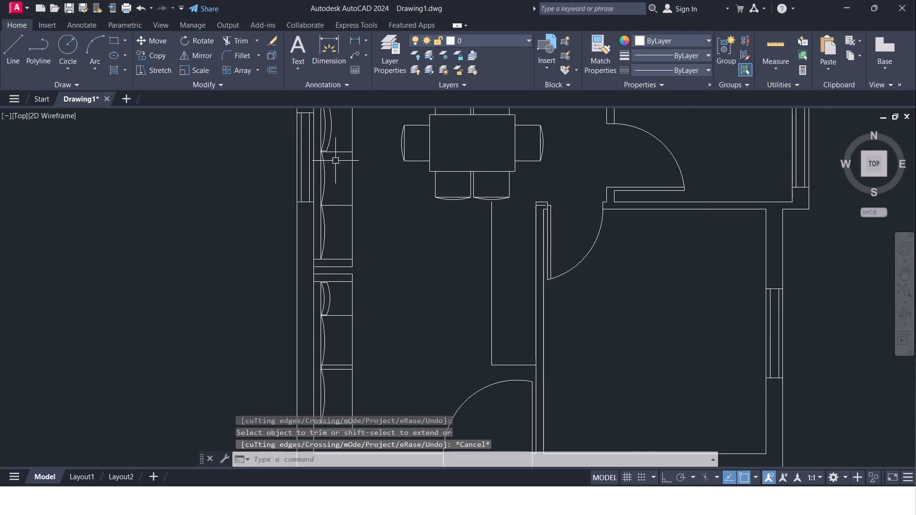
Turn Ortho on.
{"action": "left_click", "coordinate": [18, 47]}
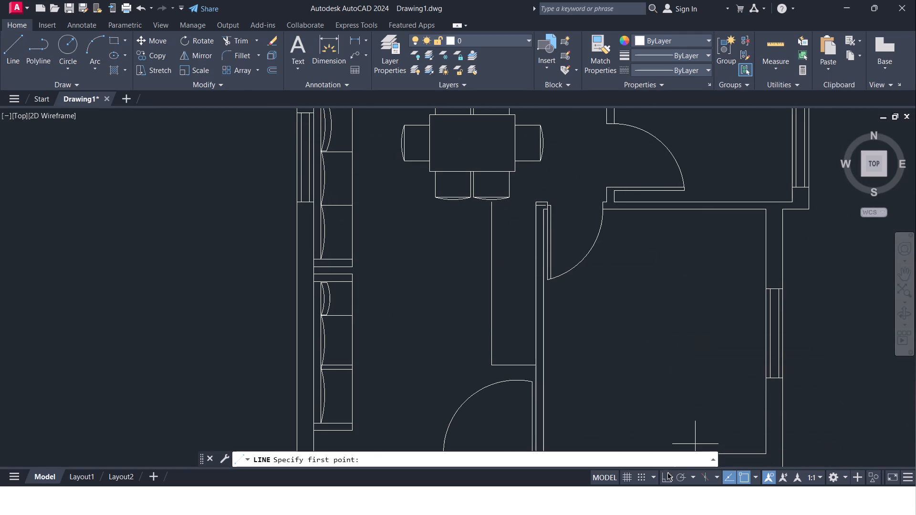
{"action": "left_click", "coordinate": [664, 480]}
{"action": "key", "text": "Escape"}
{"action": "key", "text": "Escape"}
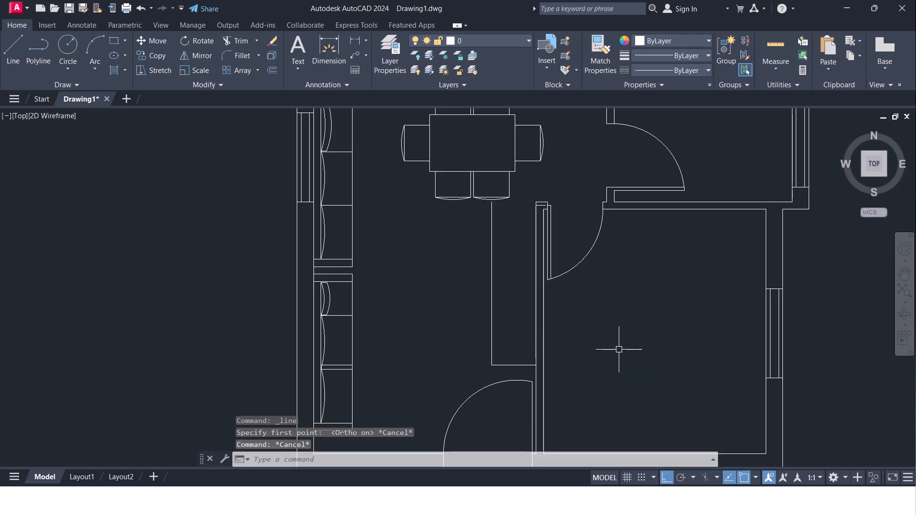
Offset the short bottom line of the new outline against the right wall 8" upward.
{"action": "key", "text": "o"}
{"action": "key", "text": "Return"}
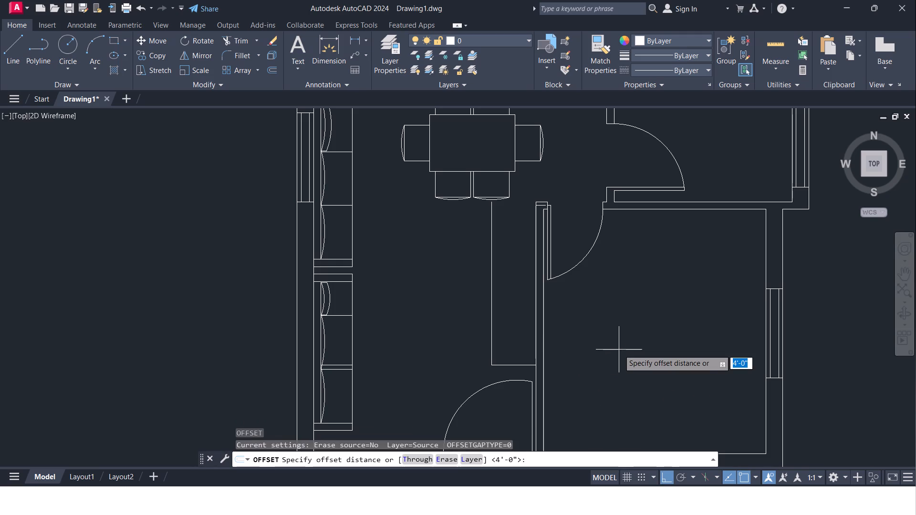
{"action": "type", "text": "4'"}
{"action": "key", "text": "Return"}
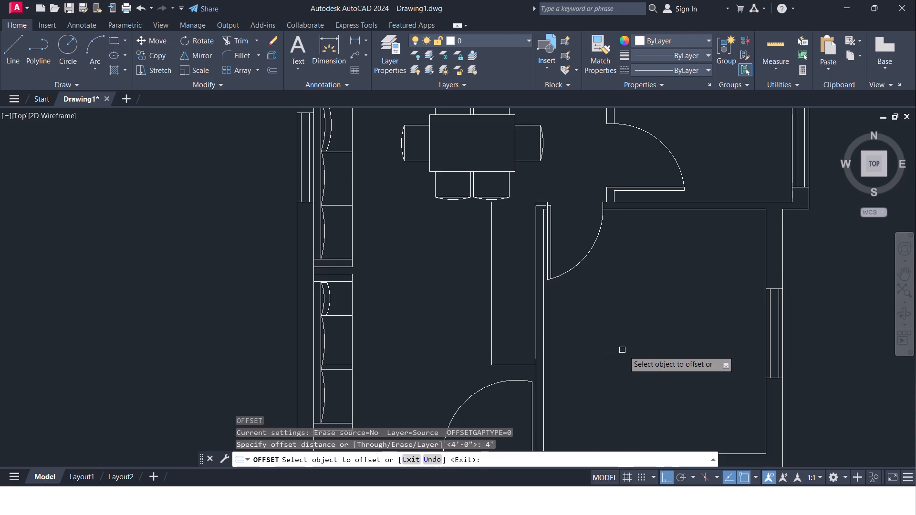
{"action": "left_click", "coordinate": [528, 362]}
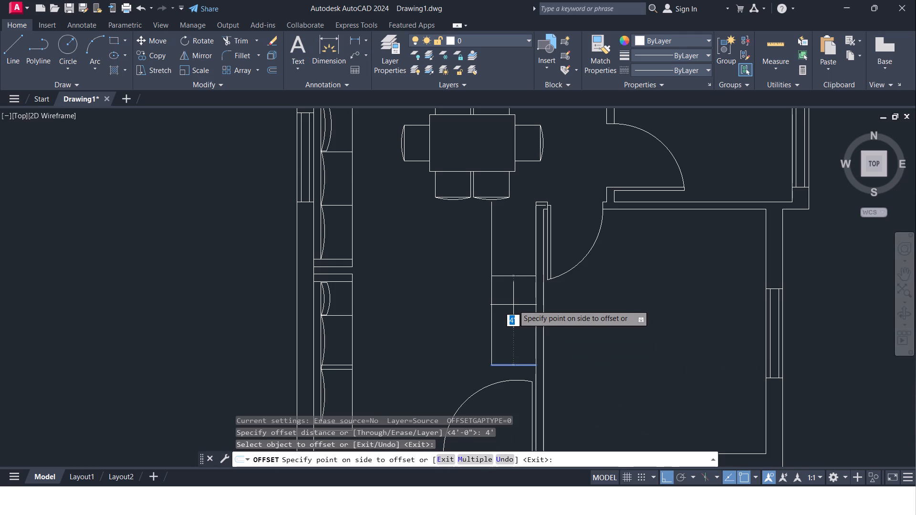
{"action": "key", "text": "BackSpace"}
{"action": "key", "text": "8"}
{"action": "key", "text": "Return"}
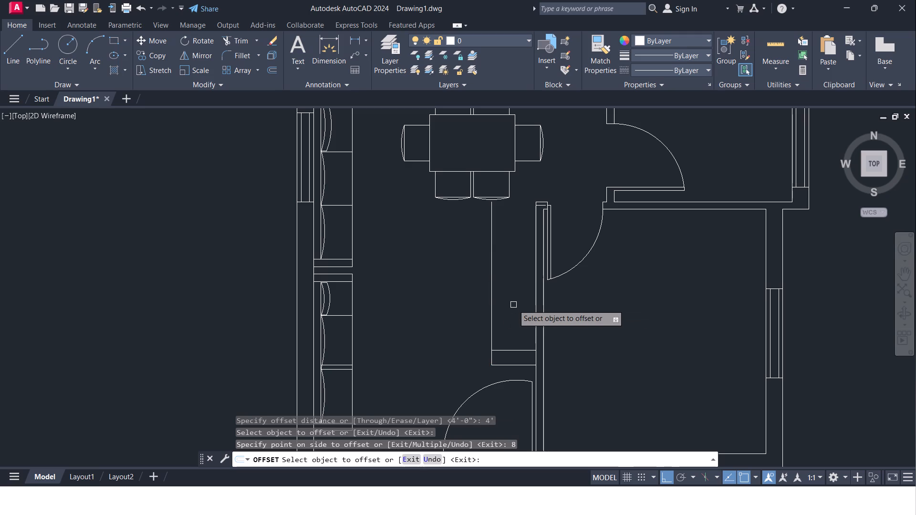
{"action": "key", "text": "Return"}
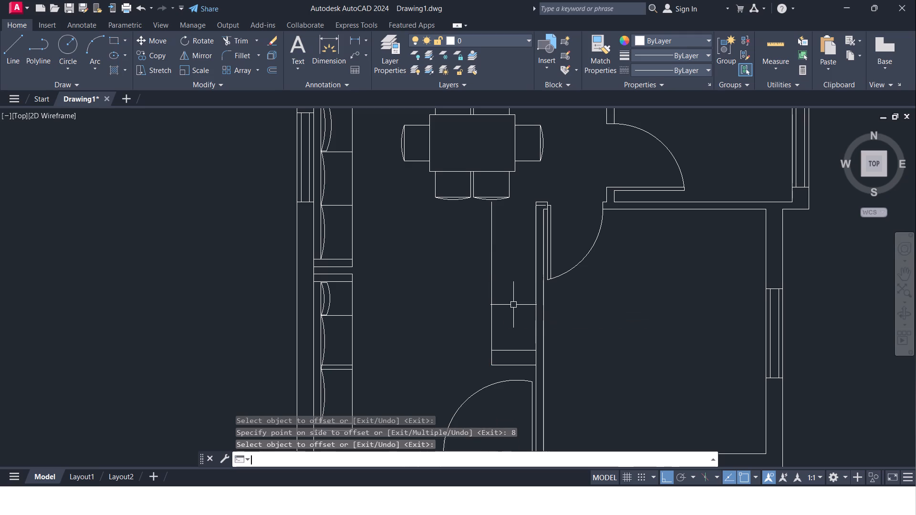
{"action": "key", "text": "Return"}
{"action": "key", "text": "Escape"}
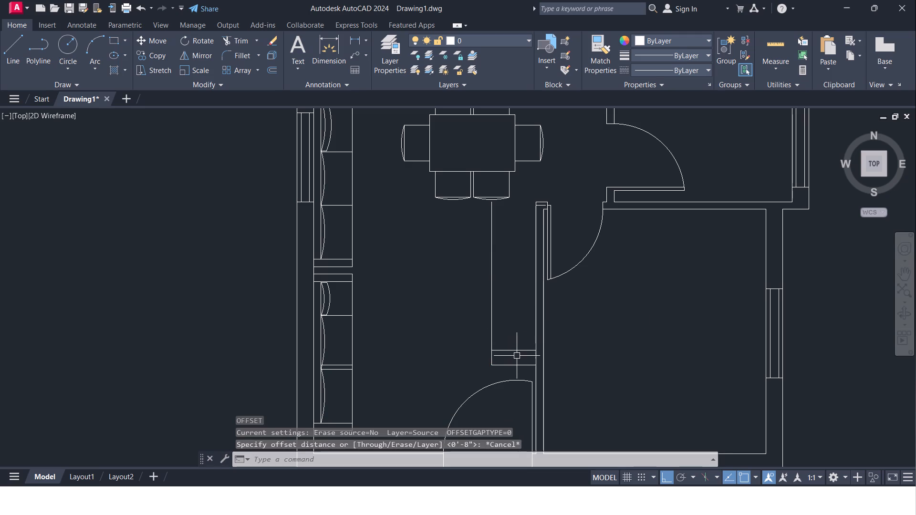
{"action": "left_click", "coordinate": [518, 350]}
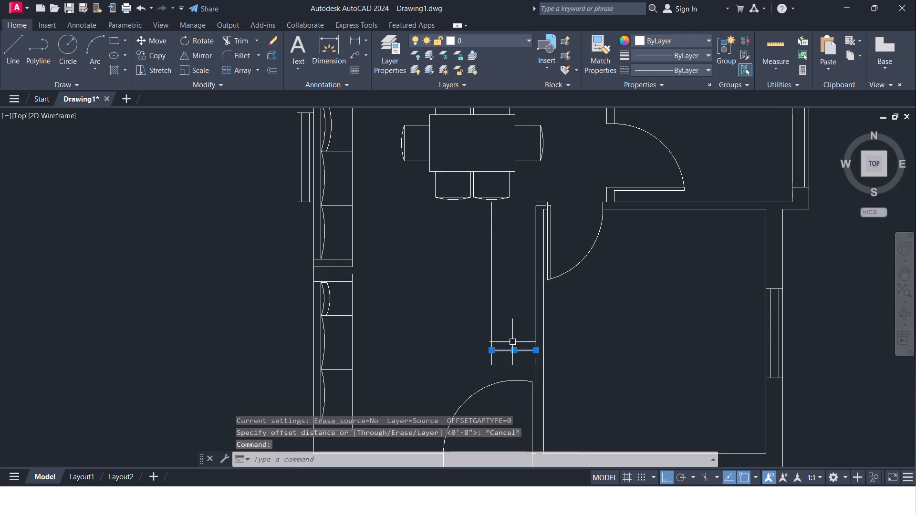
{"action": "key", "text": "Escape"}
Offset the inner horizontal line just above the outline's bottom edge 5' upward.
{"action": "key", "text": "o"}
{"action": "key", "text": "Return"}
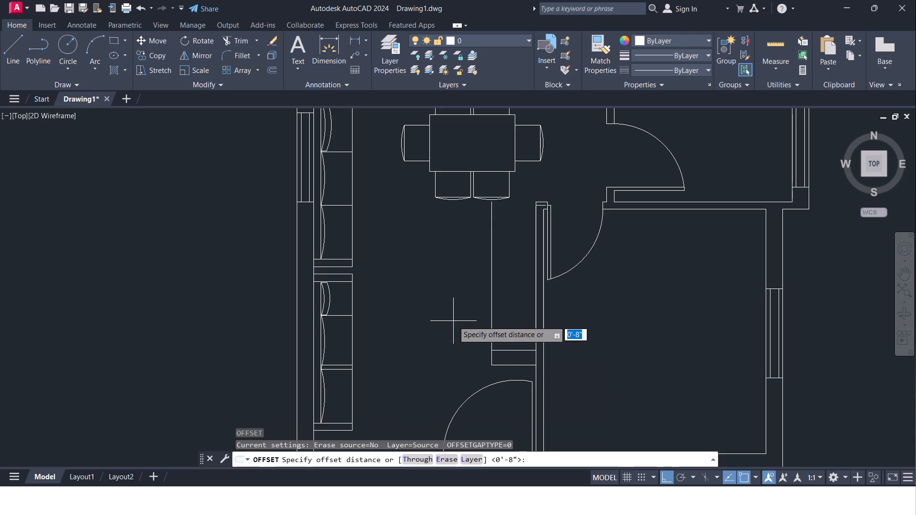
{"action": "key", "text": "8"}
{"action": "key", "text": "apostrophe"}
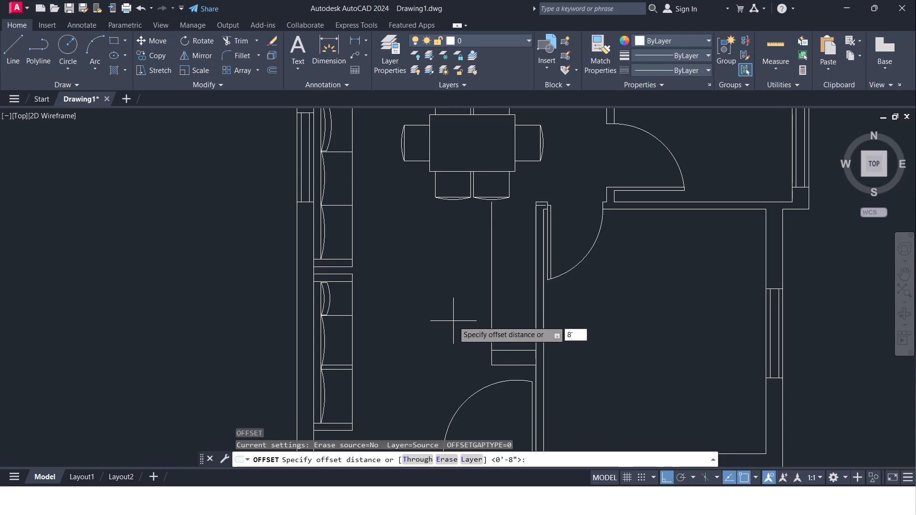
{"action": "key", "text": "Return"}
{"action": "left_click", "coordinate": [509, 348]}
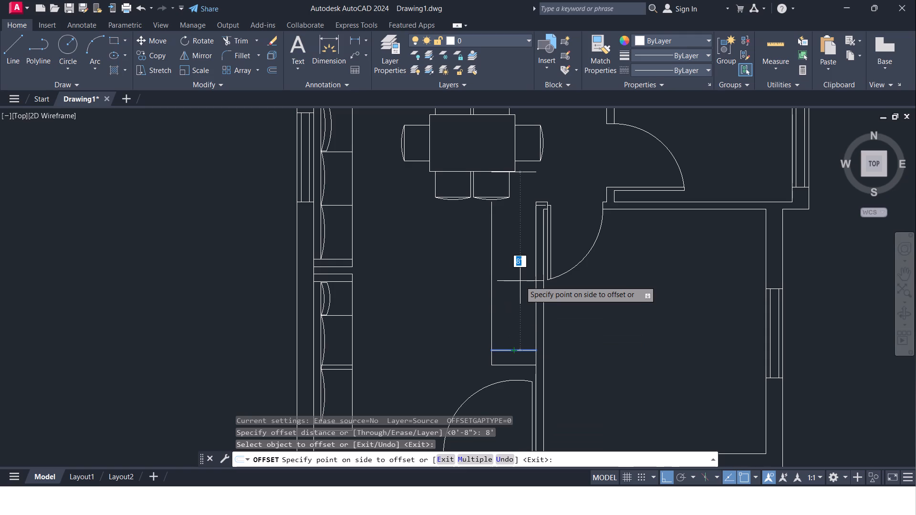
{"action": "type", "text": "5'"}
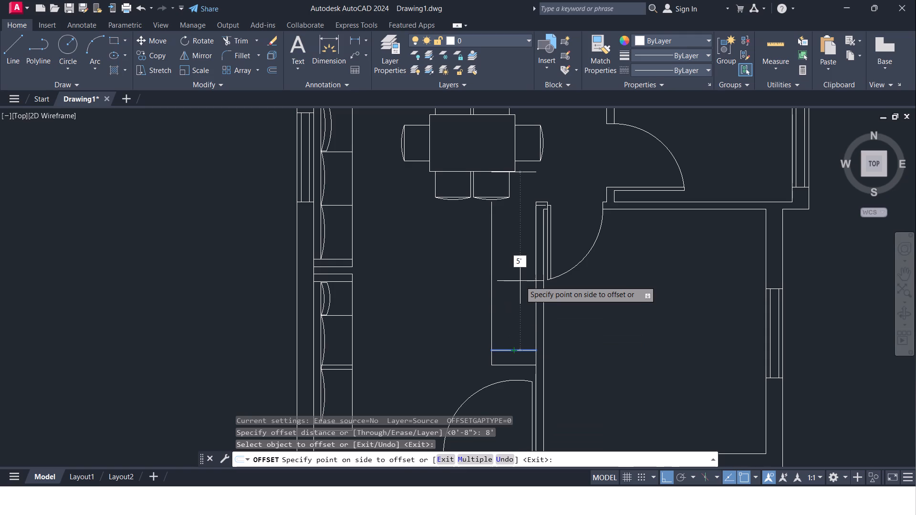
{"action": "key", "text": "Return"}
{"action": "left_click", "coordinate": [520, 280]}
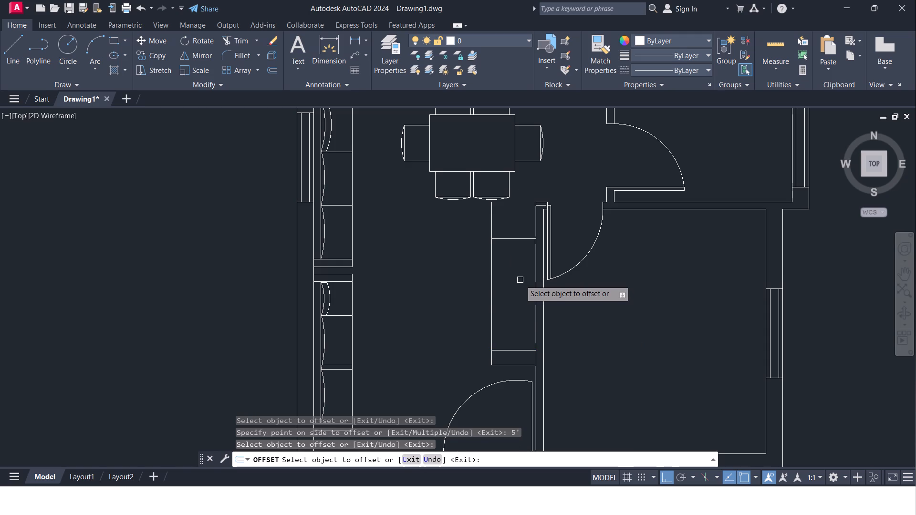
Trim the vertical line above the new top edge and remove the inner horizontal line just above the outline's bottom edge.
{"action": "key", "text": "Escape"}
{"action": "type", "text": "TR"}
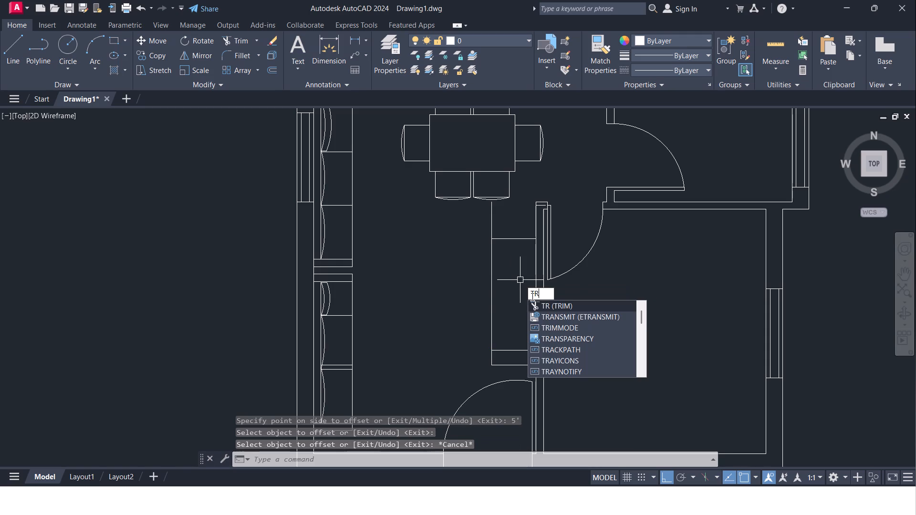
{"action": "left_click", "coordinate": [532, 297]}
{"action": "left_click", "coordinate": [534, 309]}
{"action": "left_click", "coordinate": [493, 227]}
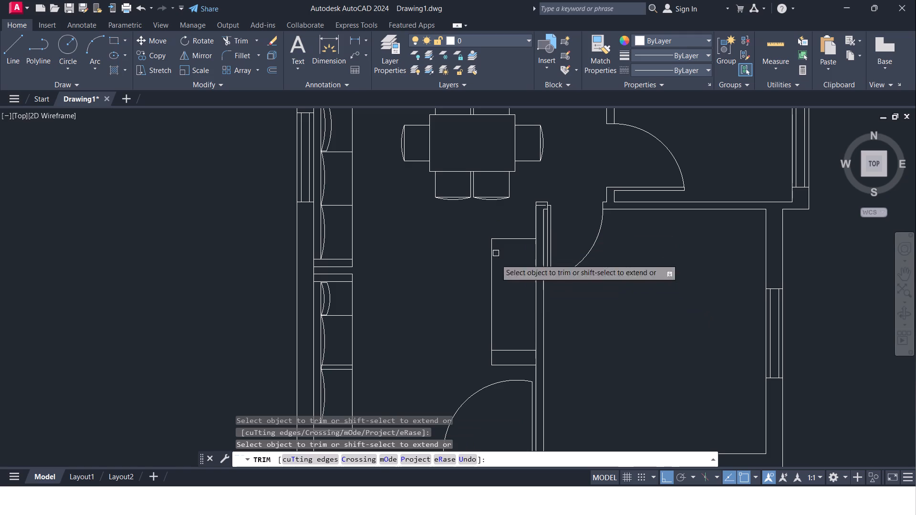
{"action": "middle_click_drag", "start_coordinate": [502, 302], "coordinate": [502, 288]}
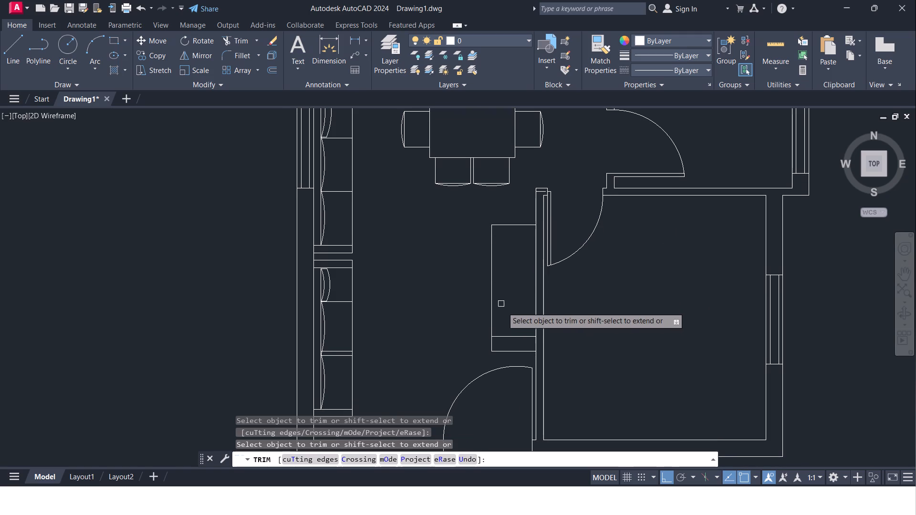
{"action": "left_click", "coordinate": [512, 335]}
{"action": "middle_click_drag", "start_coordinate": [506, 311], "coordinate": [503, 301]}
{"action": "key", "text": "Escape"}
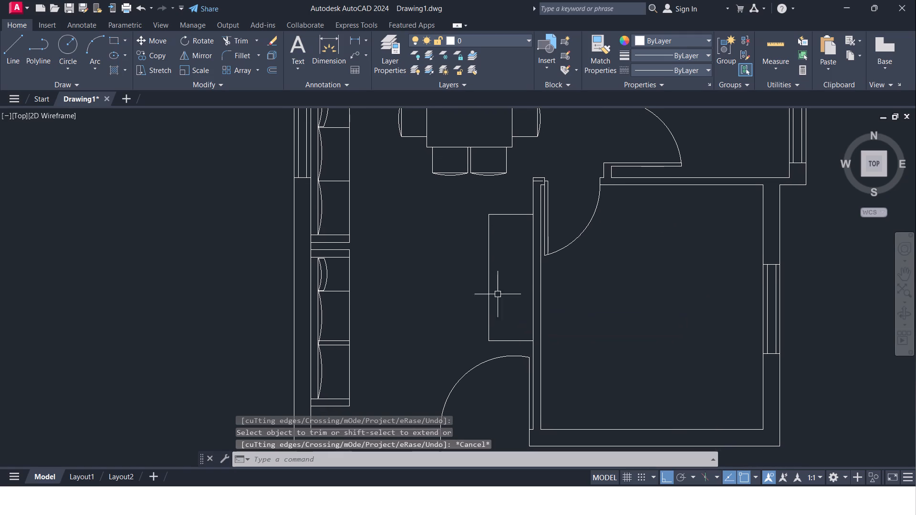
Move the three-line furniture outline slightly upward along the living room's right wall with Ortho off.
{"action": "left_click", "coordinate": [476, 204]}
{"action": "left_click", "coordinate": [535, 351]}
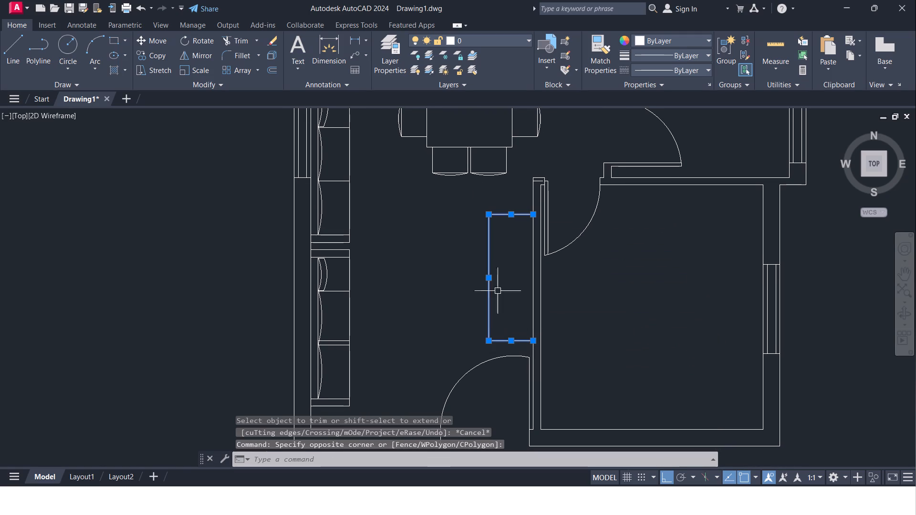
{"action": "left_click", "coordinate": [163, 44]}
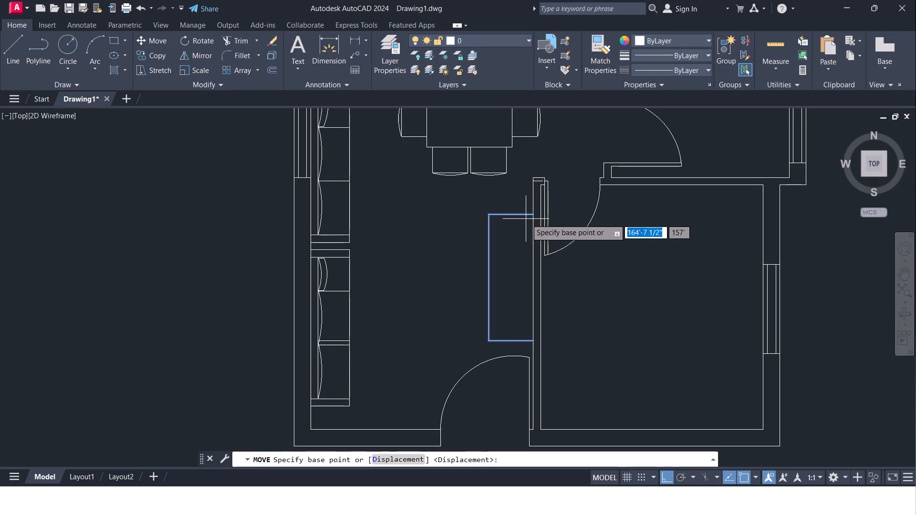
{"action": "left_click", "coordinate": [532, 216]}
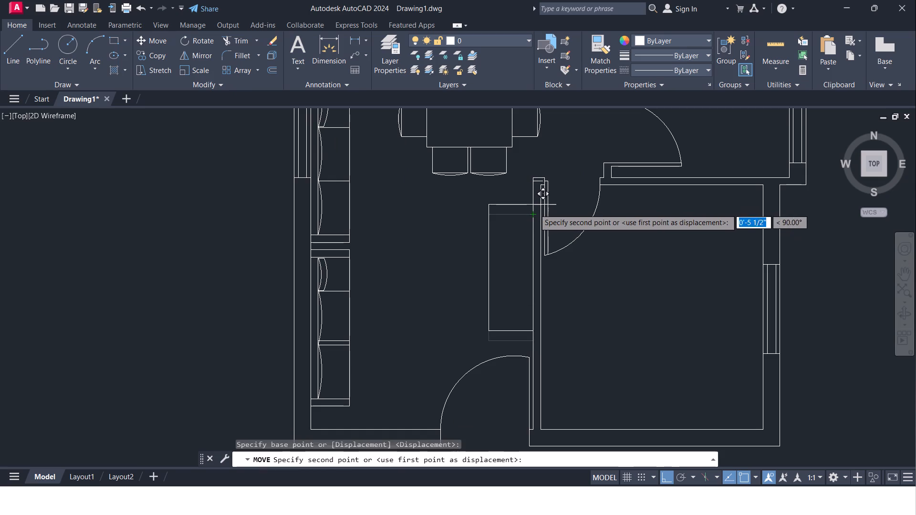
{"action": "left_click", "coordinate": [661, 473]}
{"action": "scroll", "coordinate": [524, 212], "scroll_direction": "up", "scroll_amount": 3}
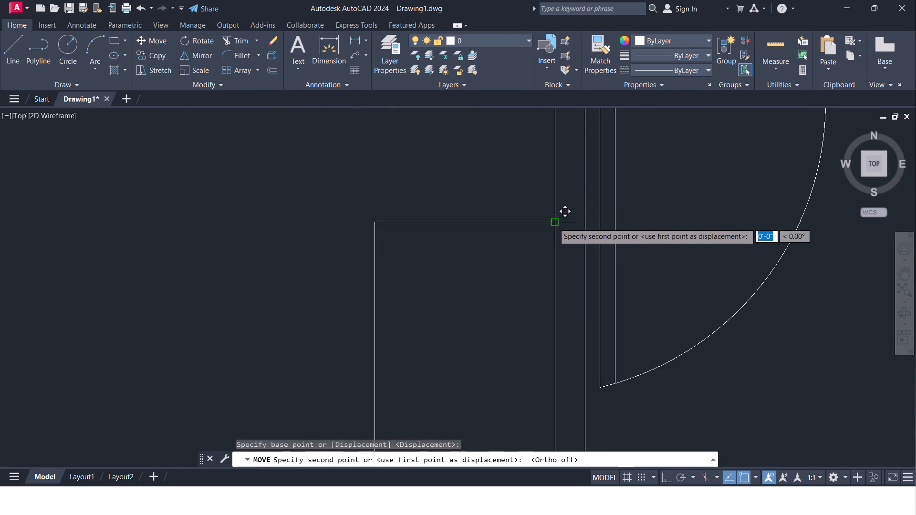
{"action": "left_click", "coordinate": [552, 161]}
{"action": "scroll", "coordinate": [558, 193], "scroll_direction": "down", "scroll_amount": 2}
{"action": "middle_click_drag", "start_coordinate": [558, 194], "coordinate": [559, 194]}
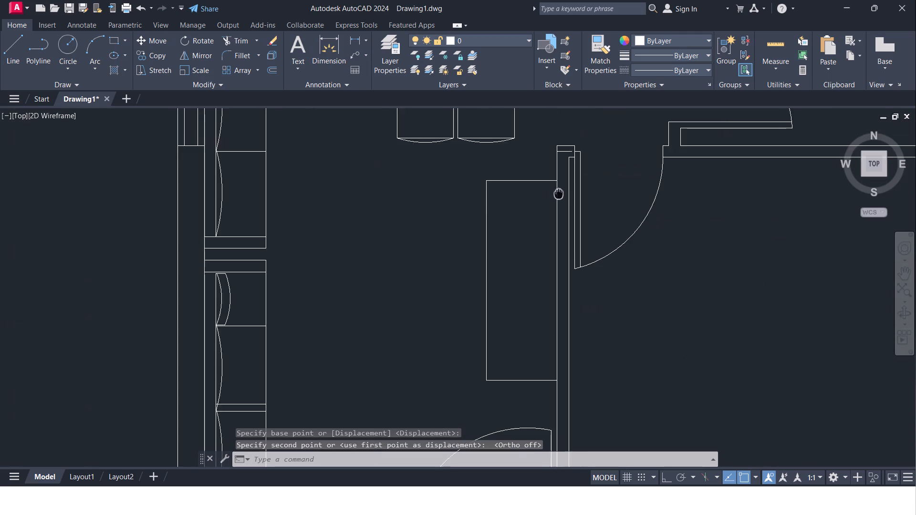
{"action": "middle_click_drag", "start_coordinate": [559, 194], "coordinate": [547, 195]}
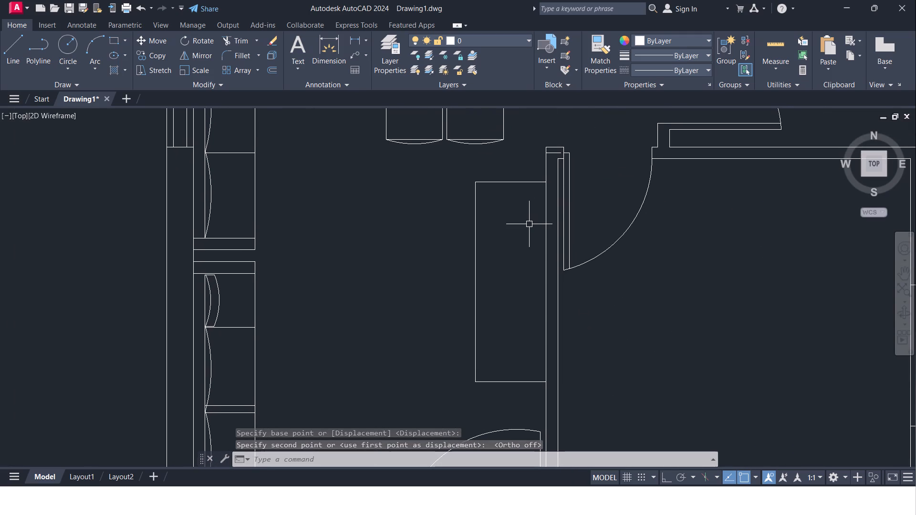
{"action": "middle_click_drag", "start_coordinate": [509, 238], "coordinate": [507, 229]}
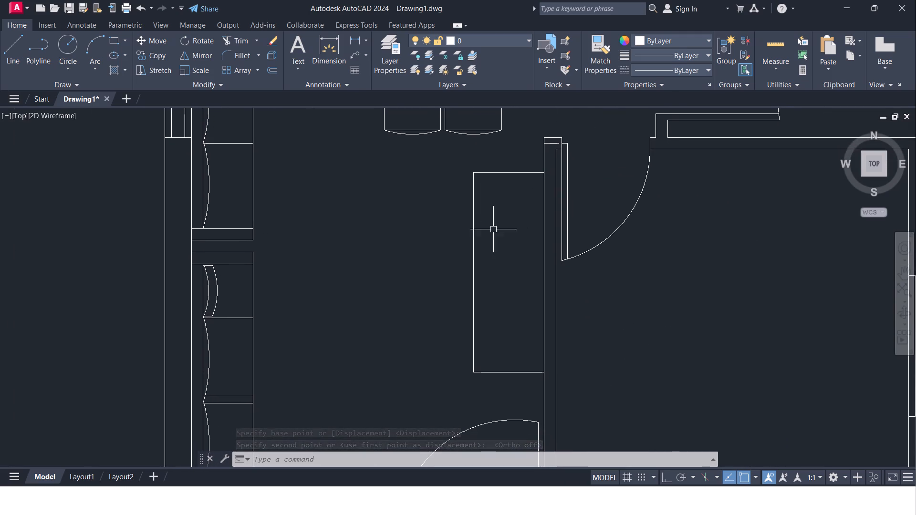
Offset the right wall's inner face line 4" to the left, into the furniture outline.
{"action": "key", "text": "o"}
{"action": "key", "text": "Return"}
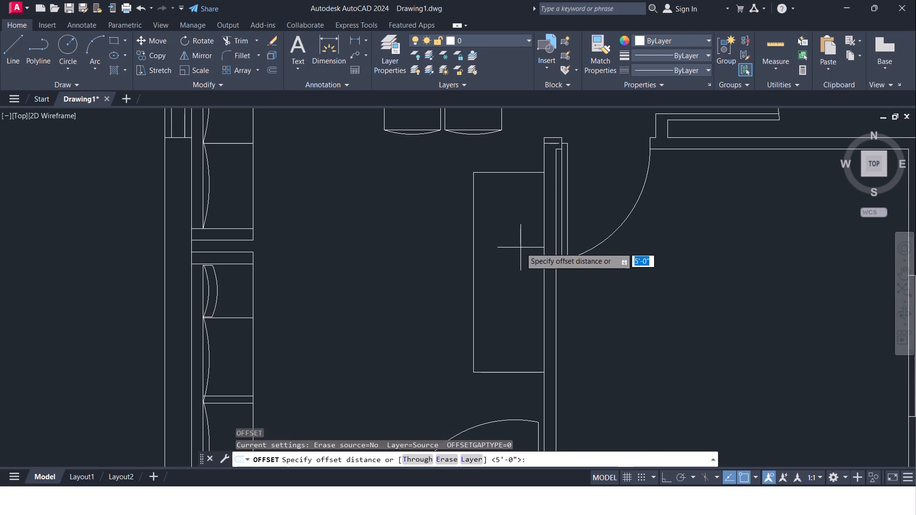
{"action": "type", "text": "4\""}
{"action": "key", "text": "Return"}
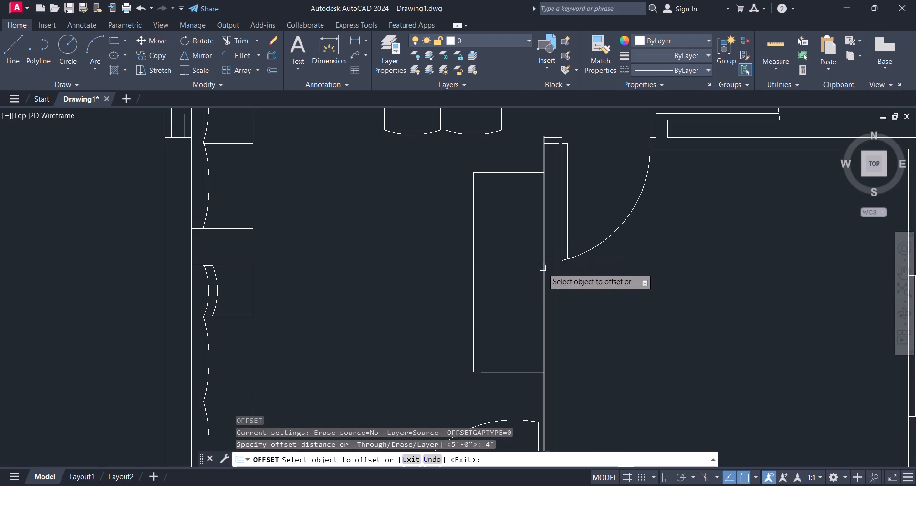
{"action": "left_click", "coordinate": [543, 268]}
{"action": "left_click", "coordinate": [508, 271]}
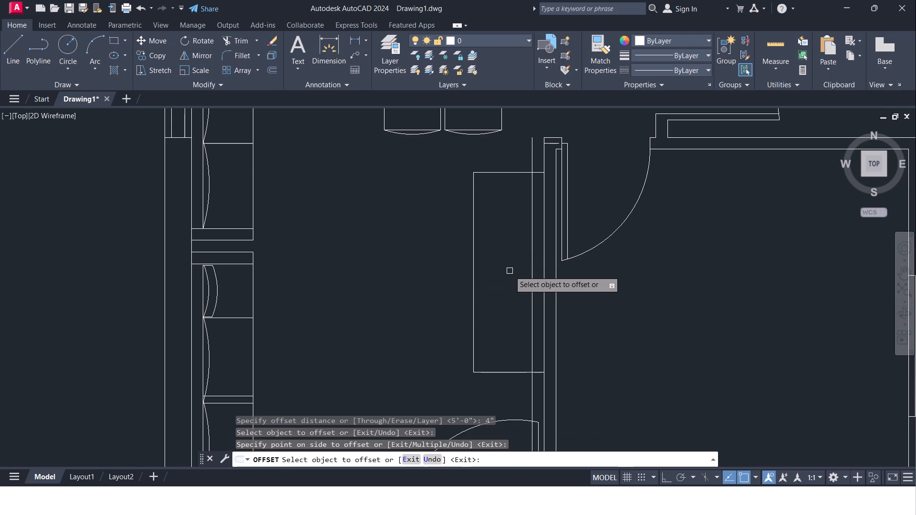
Offset the new vertical line inside the furniture outline 2" further to the left.
{"action": "key", "text": "Return"}
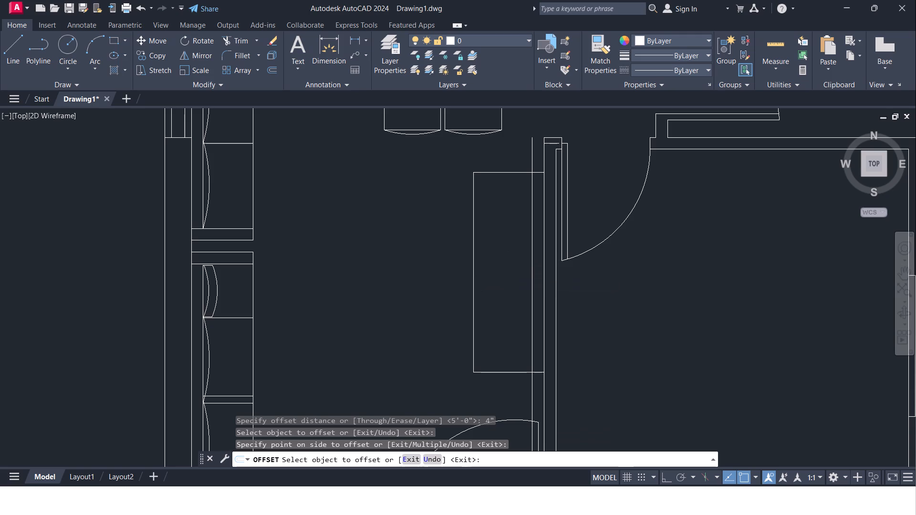
{"action": "key", "text": "Return"}
{"action": "type", "text": "1\""}
{"action": "key", "text": "Return"}
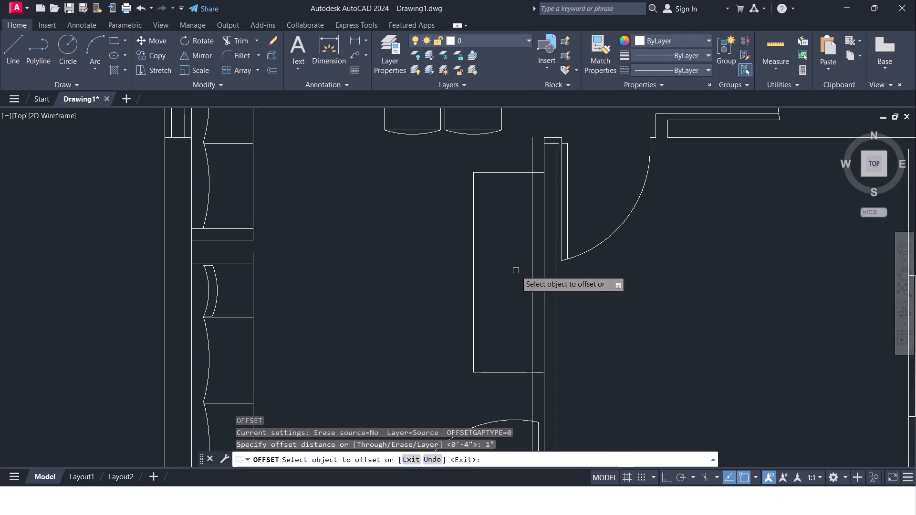
{"action": "left_click", "coordinate": [532, 283]}
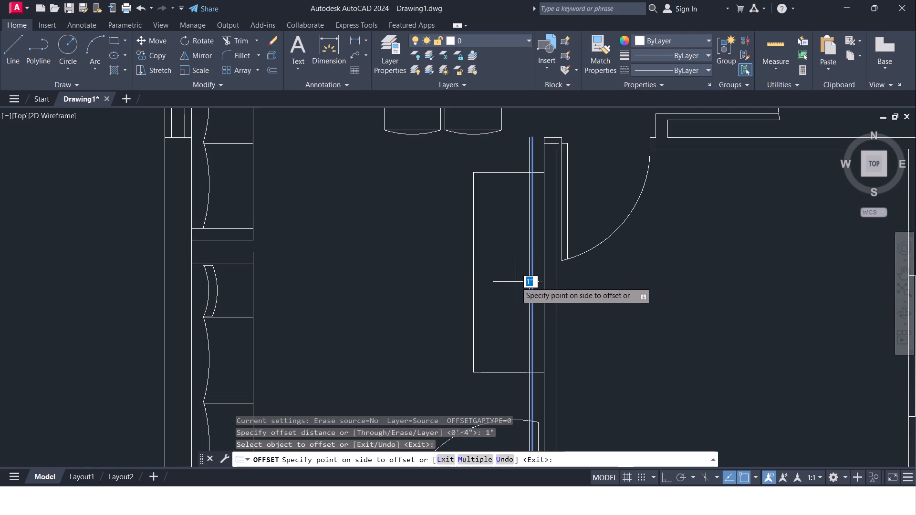
{"action": "key", "text": "BackSpace"}
{"action": "type", "text": "2\""}
{"action": "key", "text": "Return"}
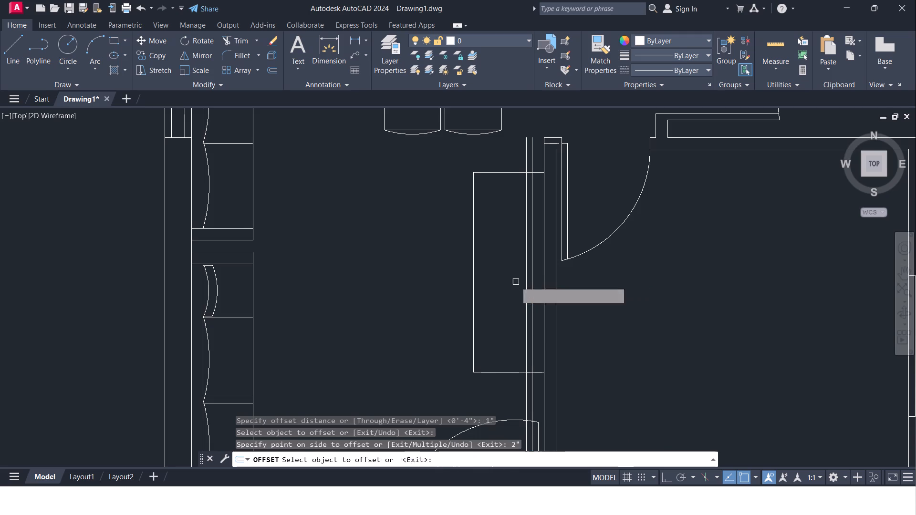
{"action": "left_click", "coordinate": [516, 282]}
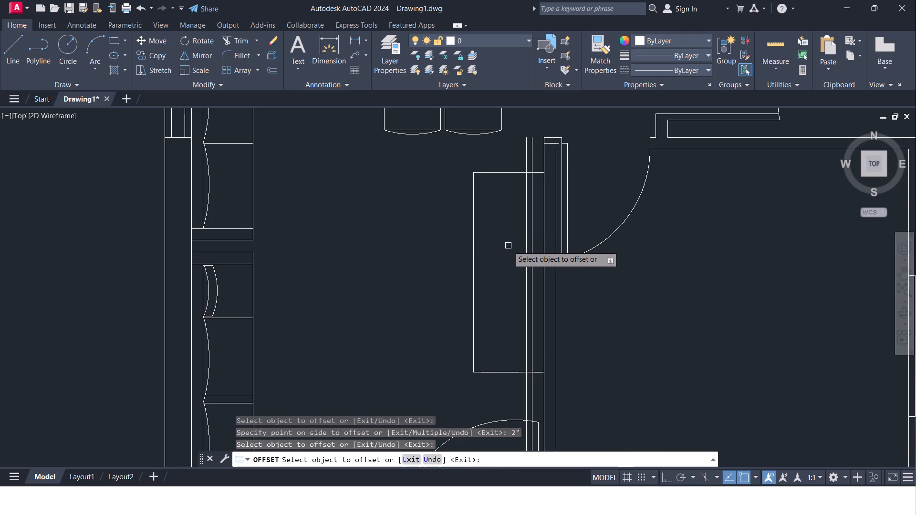
Try to offset the furniture outline's bottom line 3' upward.
{"action": "key", "text": "o"}
{"action": "key", "text": "Return"}
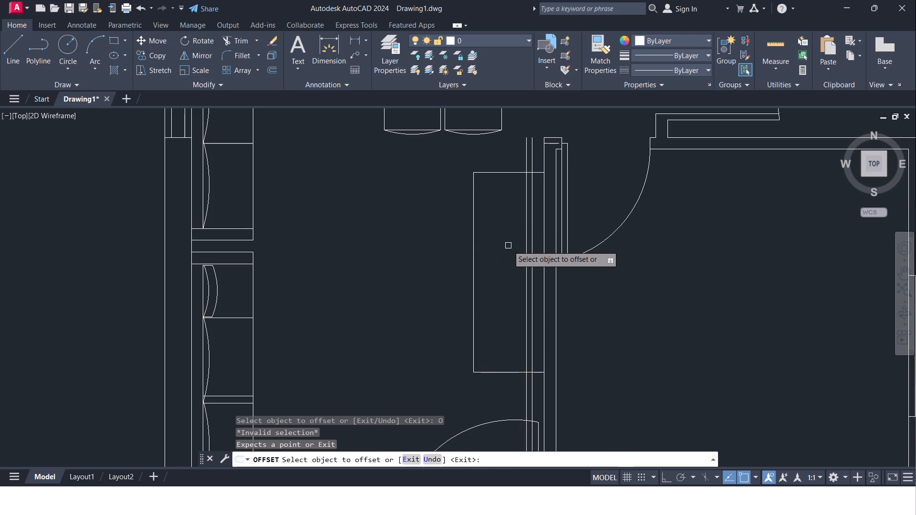
{"action": "key", "text": "3"}
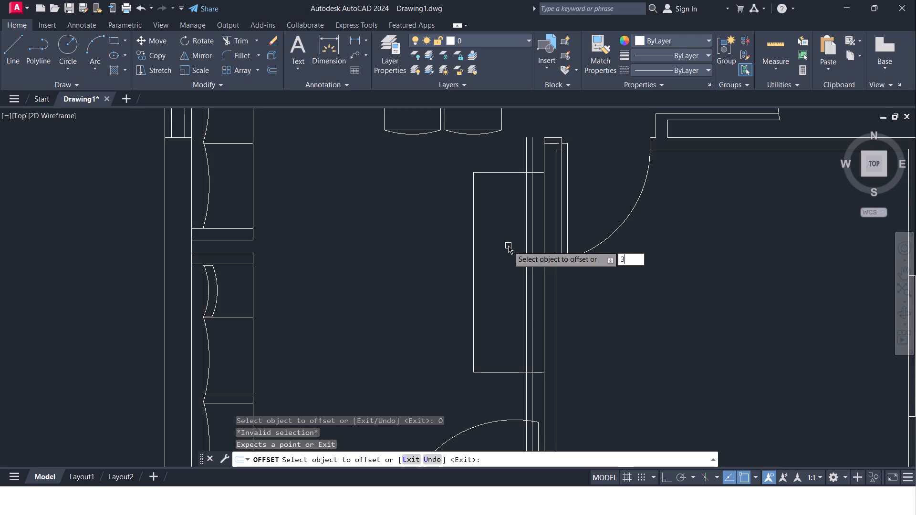
{"action": "key", "text": "apostrophe"}
{"action": "key", "text": "Return"}
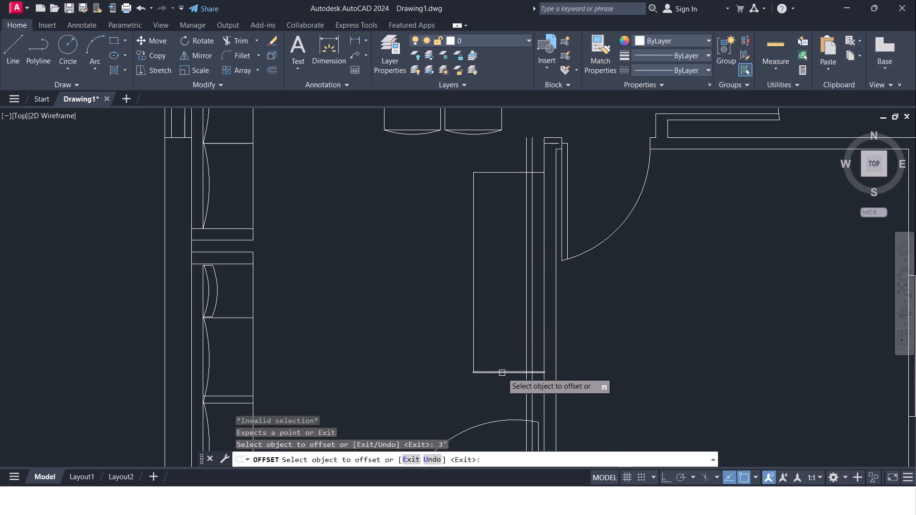
{"action": "left_click", "coordinate": [502, 372]}
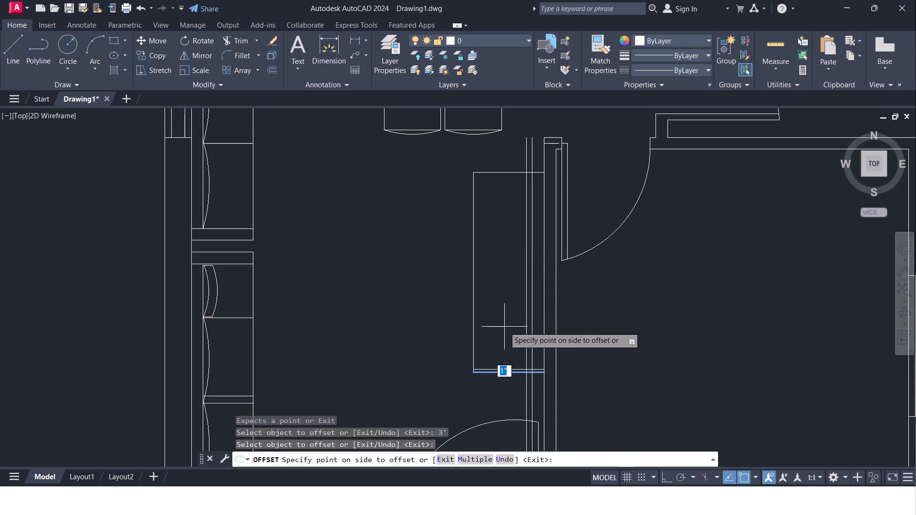
{"action": "key", "text": "3"}
{"action": "key", "text": "apostrophe"}
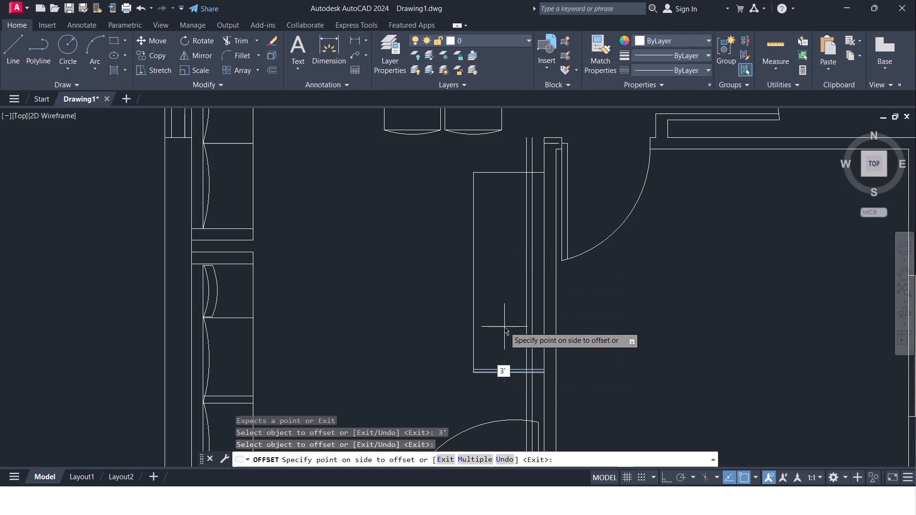
{"action": "left_click", "coordinate": [504, 327]}
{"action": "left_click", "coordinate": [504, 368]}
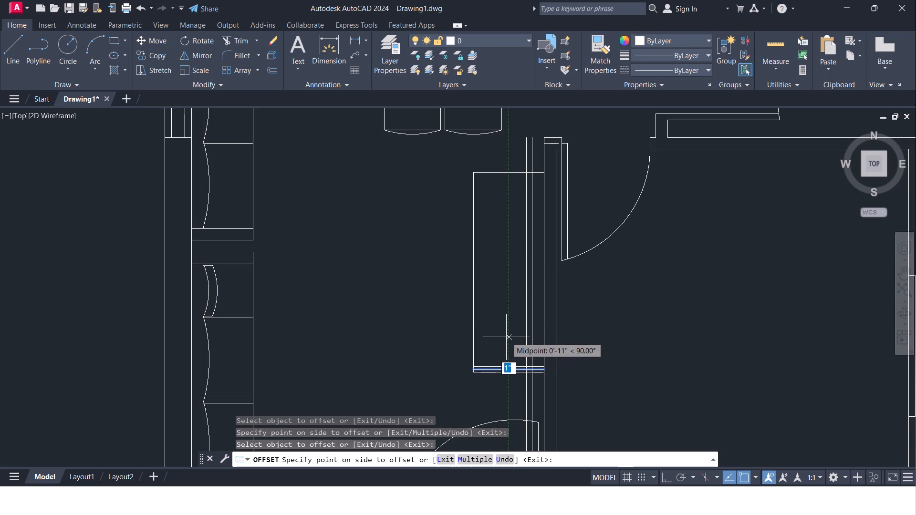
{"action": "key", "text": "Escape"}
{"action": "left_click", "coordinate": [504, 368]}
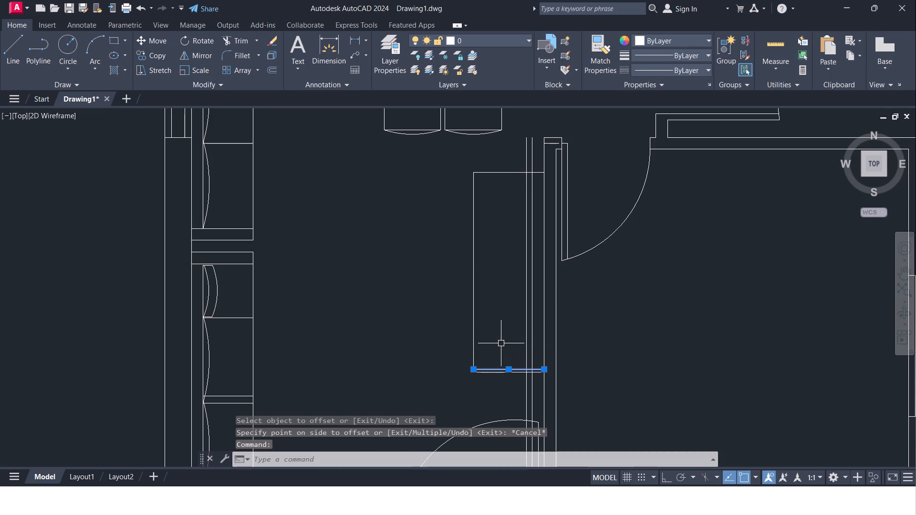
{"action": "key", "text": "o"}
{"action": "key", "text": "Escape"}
Erase the extra line just above the bottom edge of the furniture outline.
{"action": "left_click", "coordinate": [499, 367]}
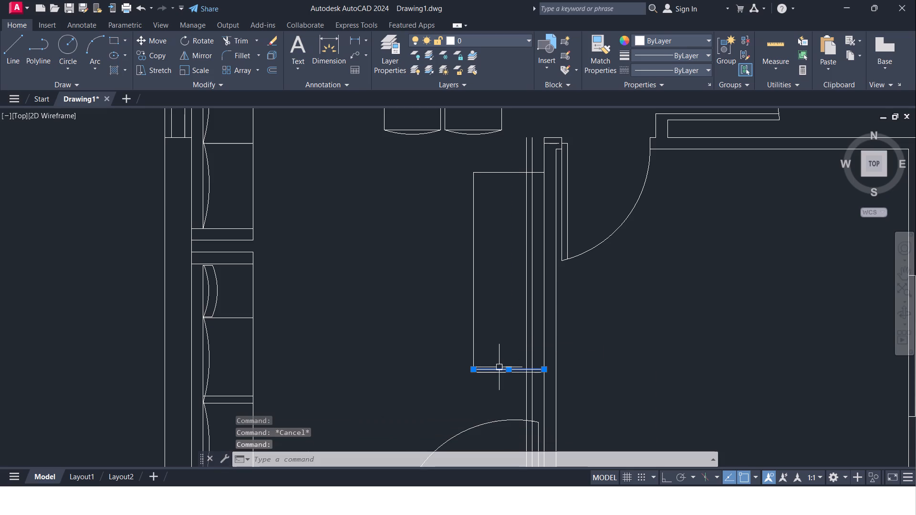
{"action": "key", "text": "Delete"}
Offset the furniture outline's bottom line 1'5" upward.
{"action": "key", "text": "o"}
{"action": "key", "text": "Return"}
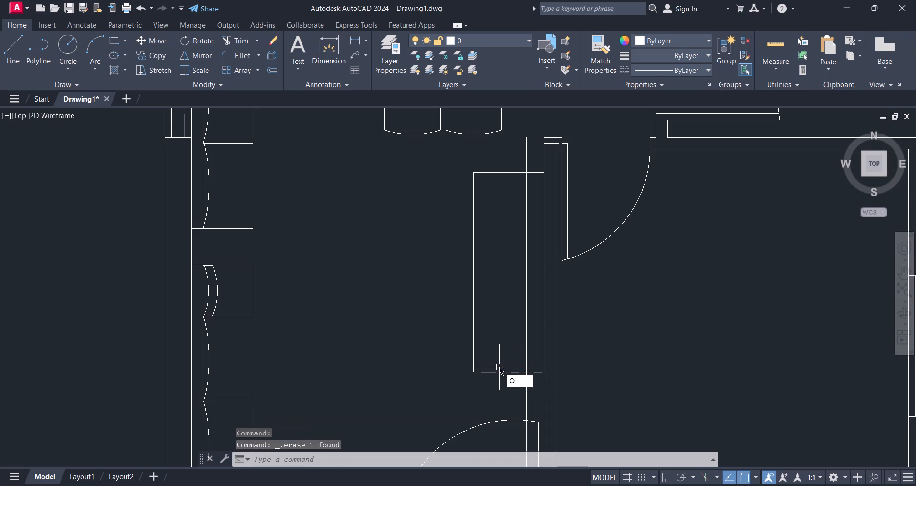
{"action": "type", "text": "3'"}
{"action": "key", "text": "Return"}
{"action": "left_click", "coordinate": [500, 373]}
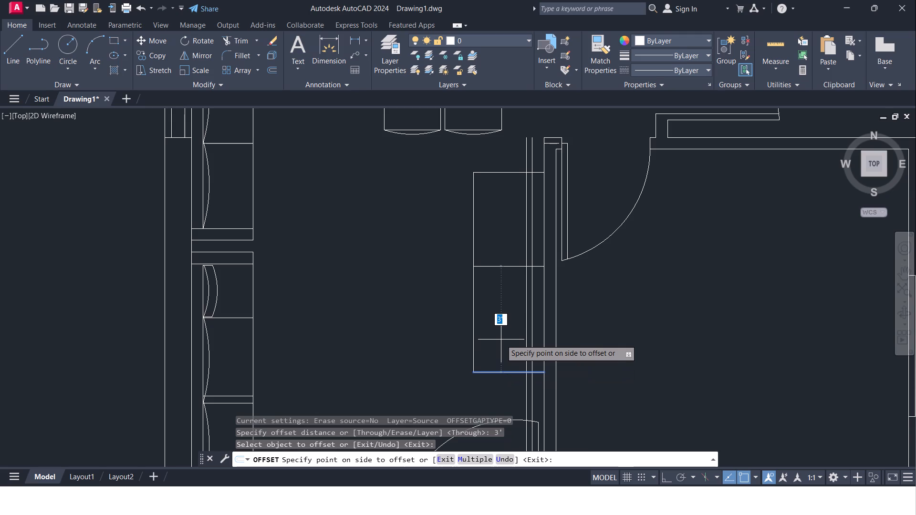
{"action": "type", "text": "1'5\""}
{"action": "key", "text": "Return"}
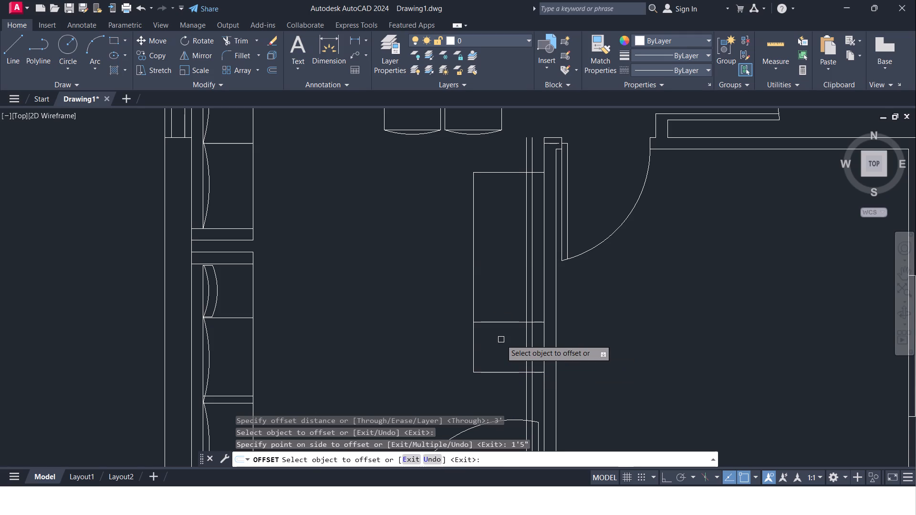
Offset the furniture outline's top line 1'5" downward.
{"action": "left_click", "coordinate": [509, 348]}
{"action": "left_click", "coordinate": [515, 173]}
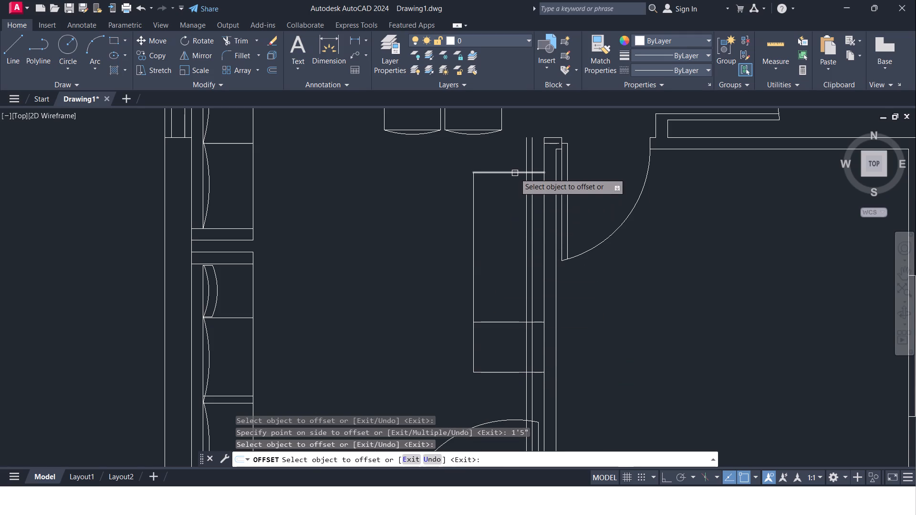
{"action": "type", "text": "1'5\""}
{"action": "key", "text": "Return"}
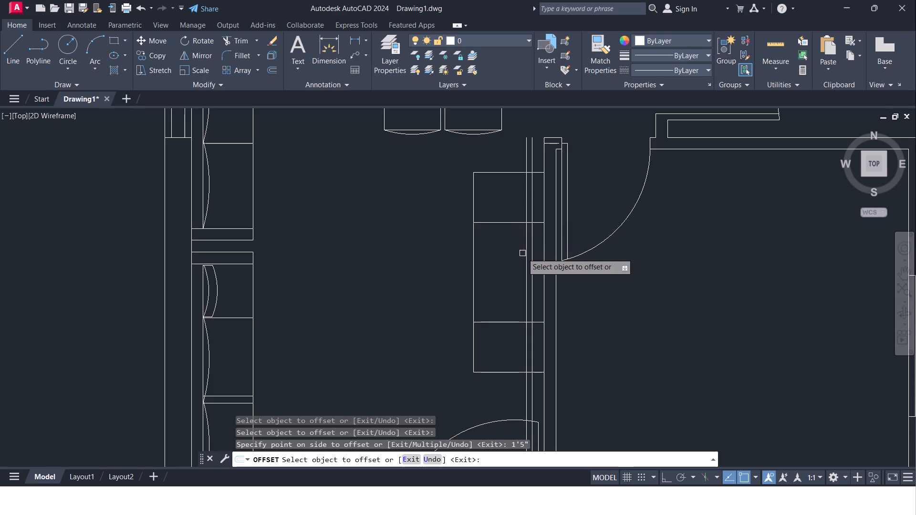
{"action": "left_click", "coordinate": [522, 253]}
{"action": "key", "text": "Escape"}
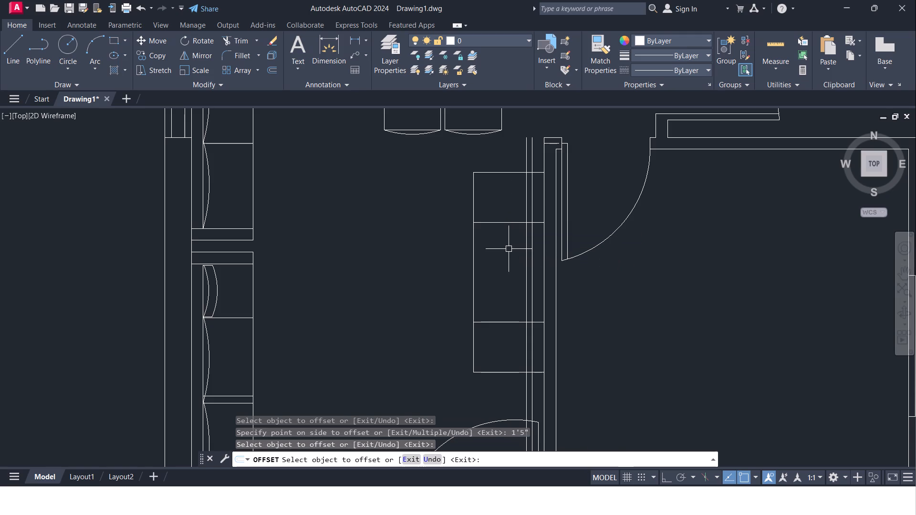
Trim the offset lines above and inside the furniture outline, leaving a slim closed vertical rectangle between the two 1'5" offset lines.
{"action": "type", "text": "TR"}
{"action": "left_click", "coordinate": [552, 278]}
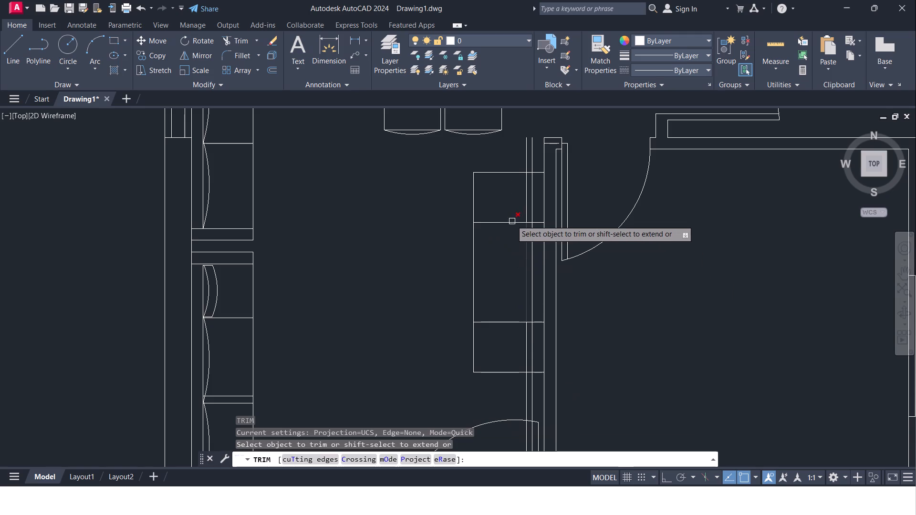
{"action": "left_click", "coordinate": [526, 154]}
{"action": "left_click", "coordinate": [531, 154]}
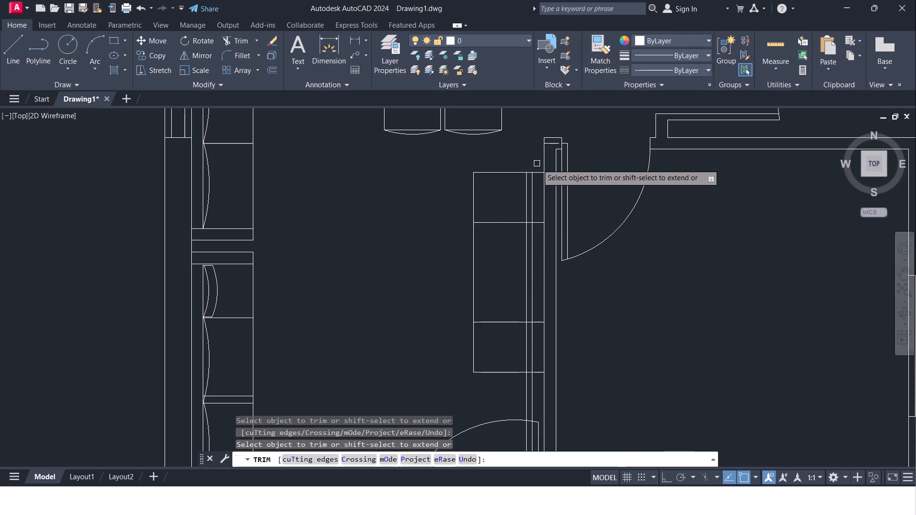
{"action": "left_click_drag", "start_coordinate": [507, 199], "coordinate": [532, 210]}
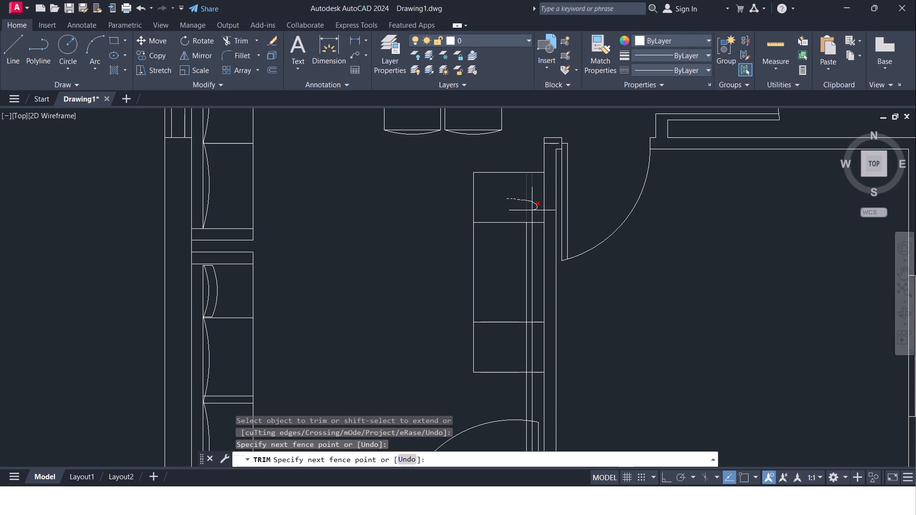
{"action": "left_click_drag", "start_coordinate": [532, 210], "coordinate": [531, 210]}
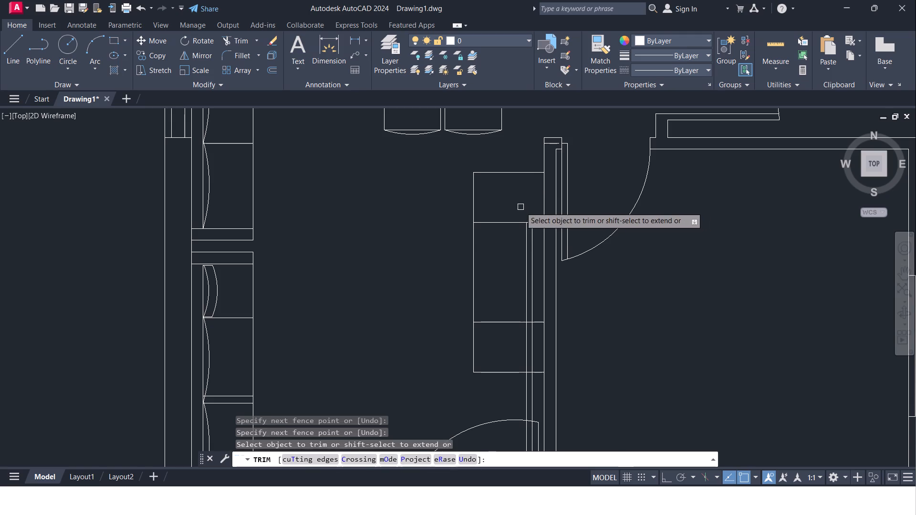
{"action": "left_click_drag", "start_coordinate": [520, 207], "coordinate": [513, 330]}
{"action": "left_click_drag", "start_coordinate": [506, 338], "coordinate": [521, 357]}
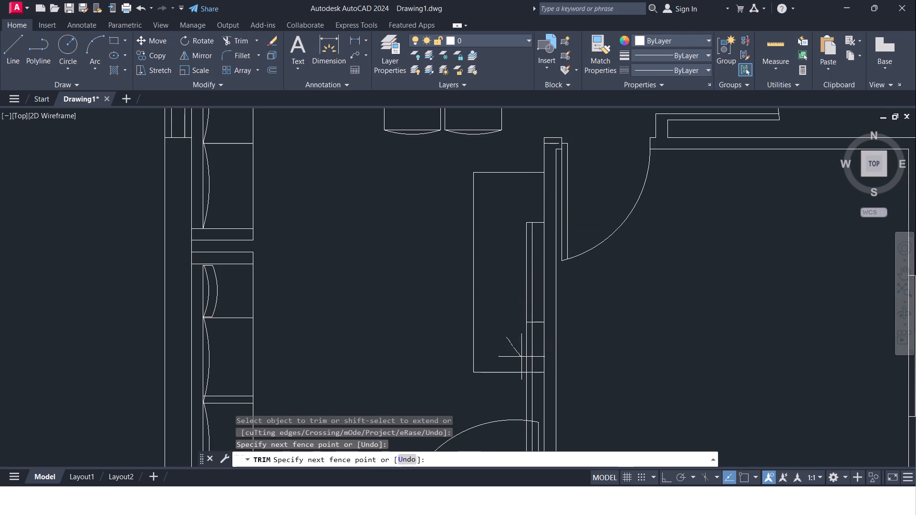
{"action": "left_click_drag", "start_coordinate": [521, 357], "coordinate": [537, 318]}
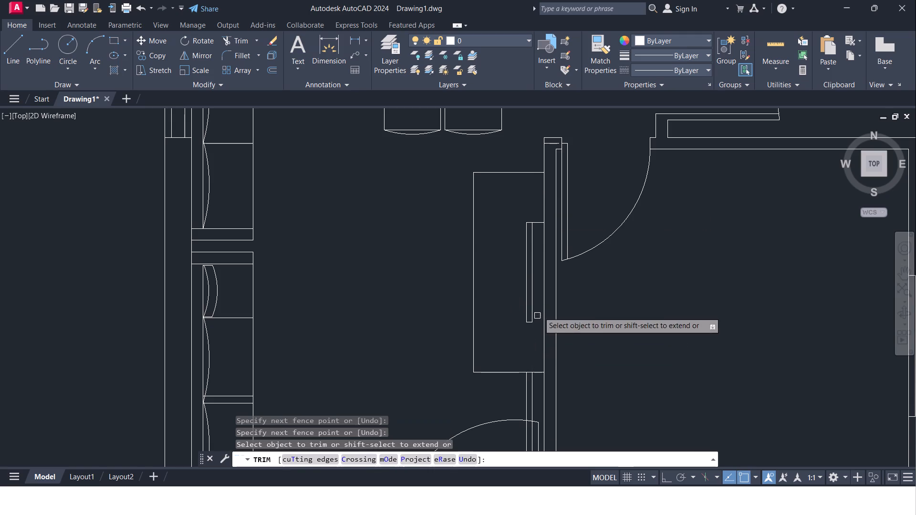
{"action": "left_click", "coordinate": [538, 222]}
Trim away the two leftover vertical lines below the furniture outline, including their parts inside the entrance door swing.
{"action": "middle_click_drag", "start_coordinate": [538, 249], "coordinate": [501, 136]}
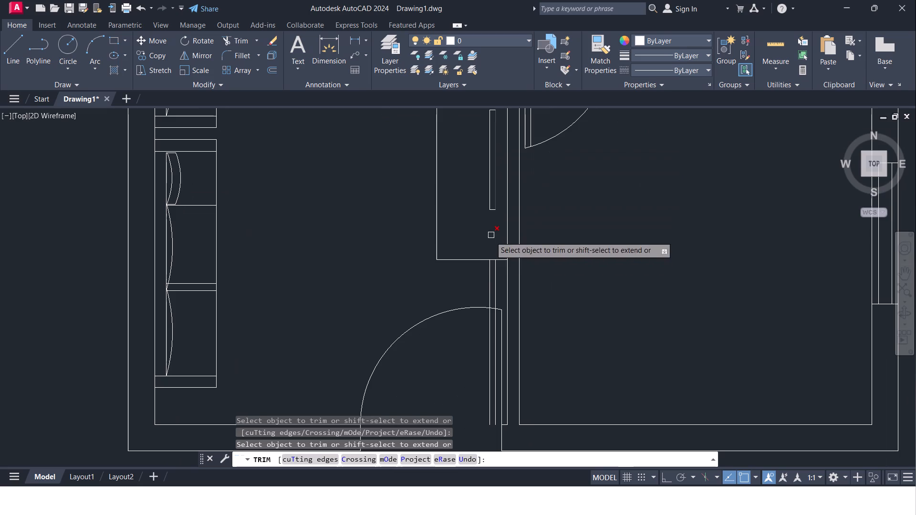
{"action": "left_click", "coordinate": [489, 288]}
{"action": "left_click", "coordinate": [497, 292]}
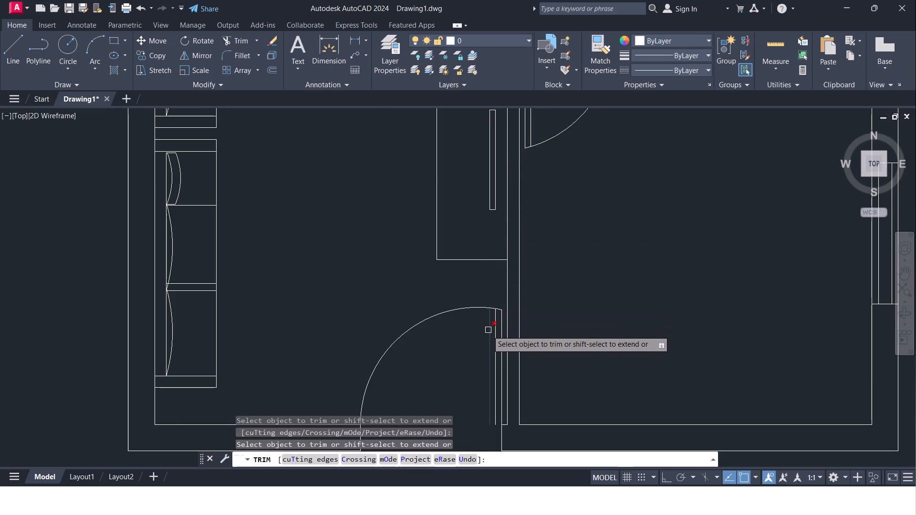
{"action": "left_click", "coordinate": [487, 335]}
{"action": "left_click", "coordinate": [494, 346]}
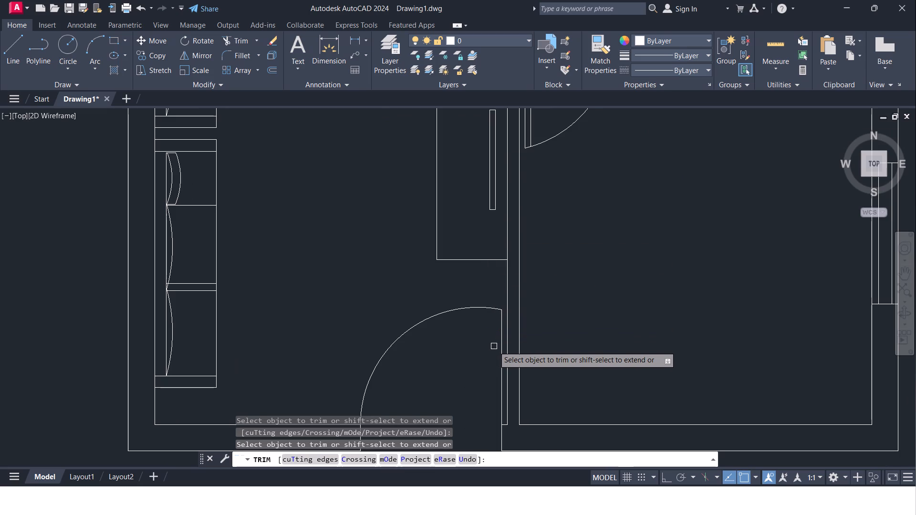
{"action": "scroll", "coordinate": [476, 338], "scroll_direction": "down", "scroll_amount": 1}
{"action": "middle_click_drag", "start_coordinate": [477, 346], "coordinate": [474, 373]}
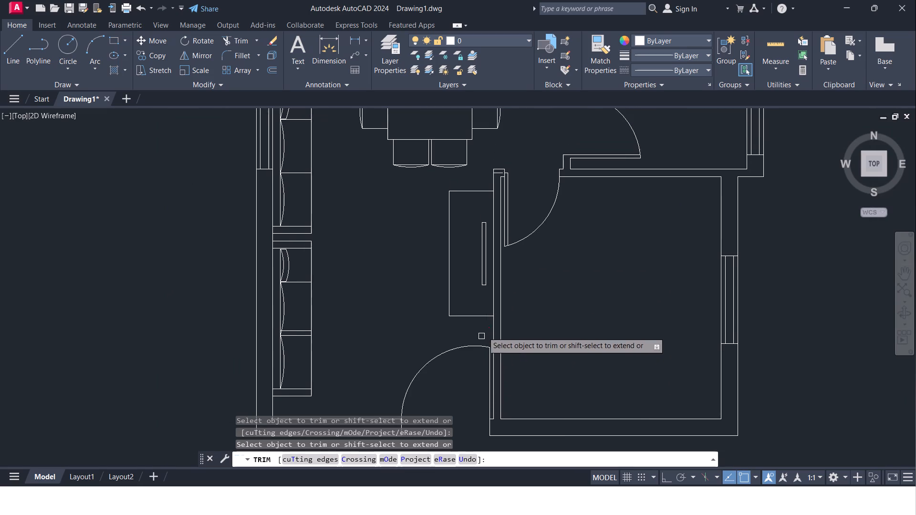
{"action": "middle_click_drag", "start_coordinate": [548, 294], "coordinate": [505, 241]}
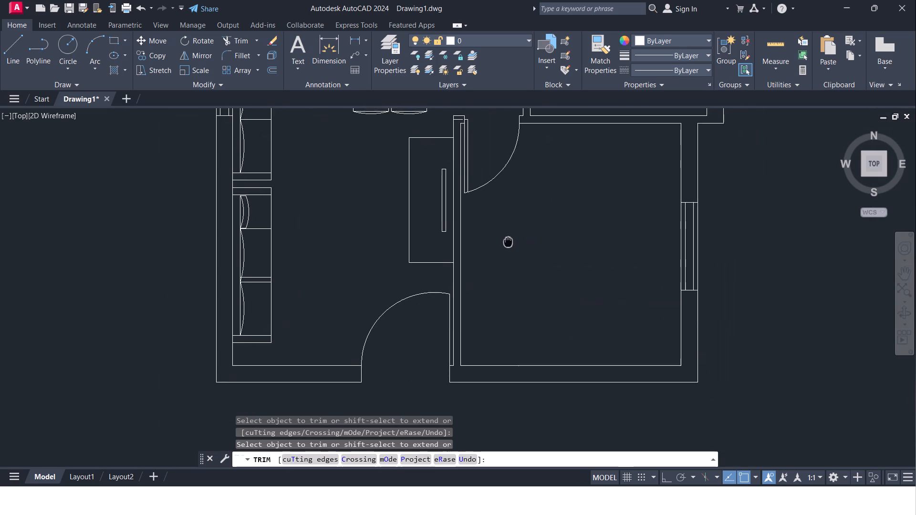
{"action": "middle_click_drag", "start_coordinate": [505, 241], "coordinate": [492, 243]}
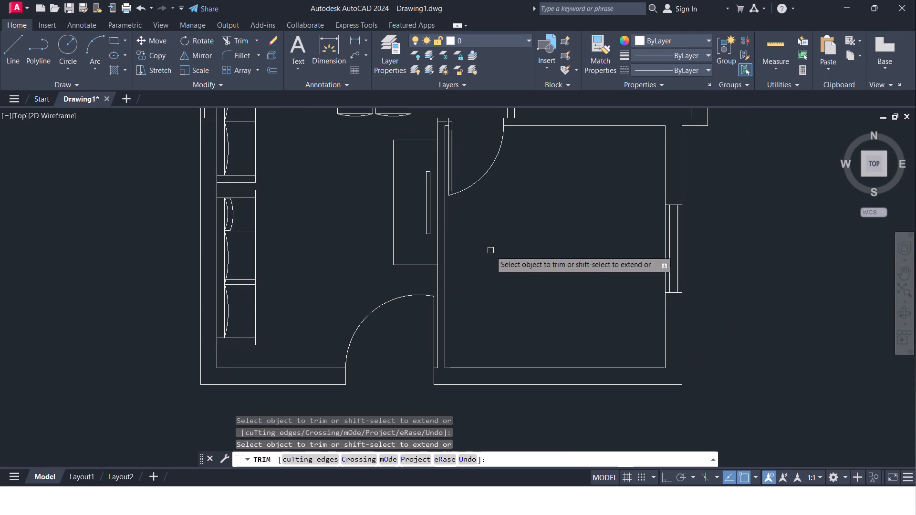
{"action": "middle_click_drag", "start_coordinate": [492, 254], "coordinate": [471, 223]}
{"action": "key", "text": "Escape"}
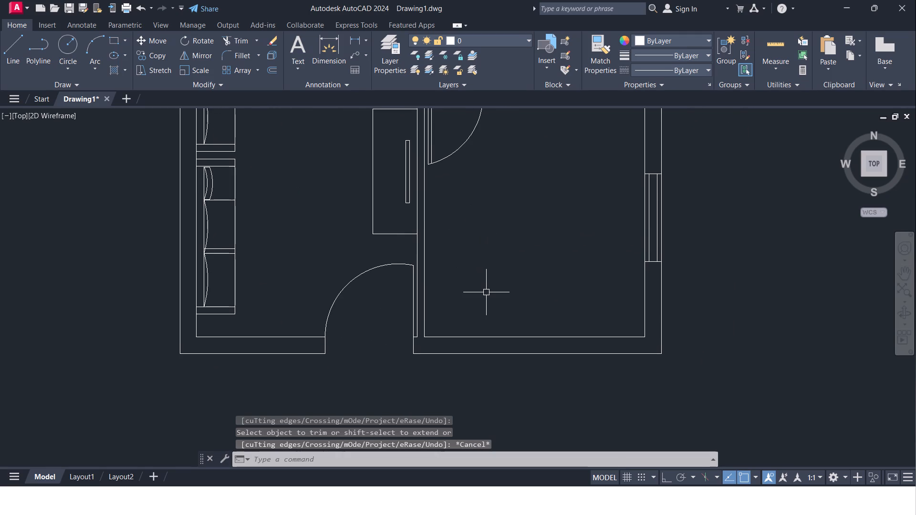
Offset the left wall's inner line in the lower-right room 2' to the right.
{"action": "key", "text": "o"}
{"action": "key", "text": "Return"}
{"action": "type", "text": "3'"}
{"action": "key", "text": "Return"}
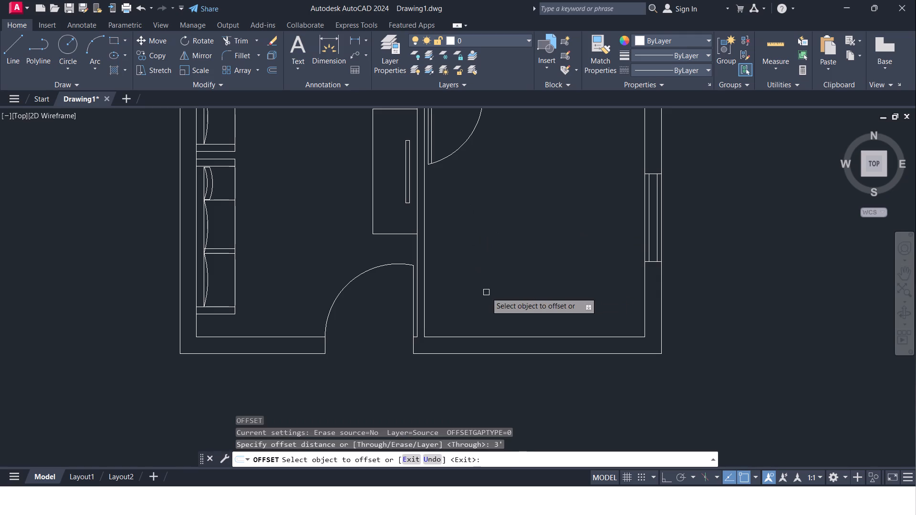
{"action": "left_click", "coordinate": [426, 270]}
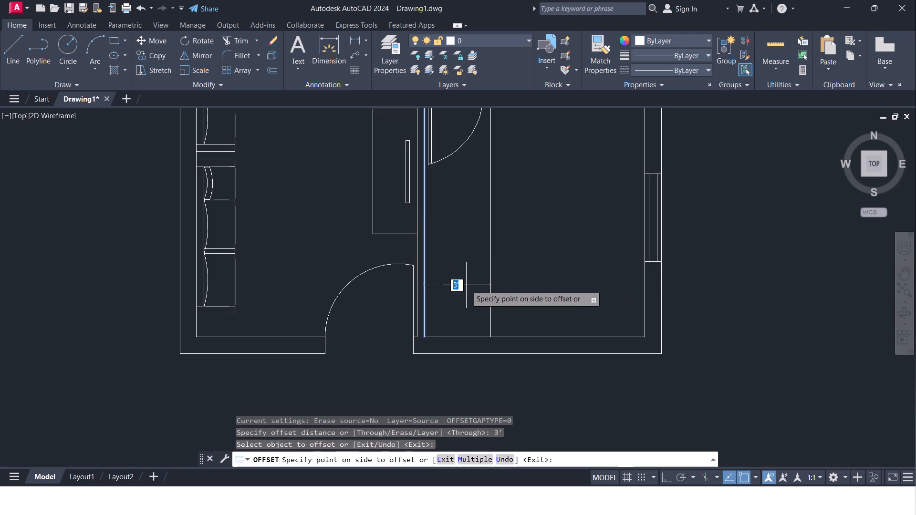
{"action": "key", "text": "BackSpace"}
{"action": "type", "text": "2'"}
{"action": "key", "text": "Return"}
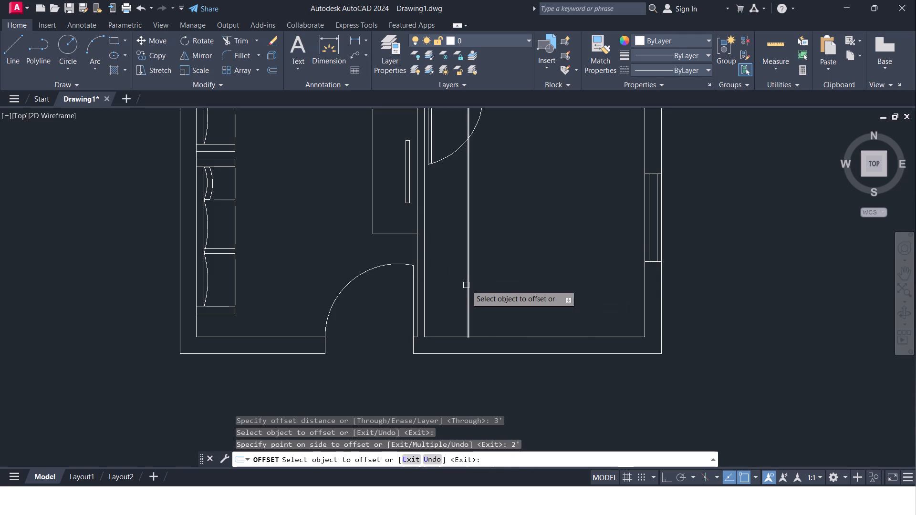
Offset the bottom wall's inner line in the lower-right room 5' upward.
{"action": "left_click", "coordinate": [499, 337]}
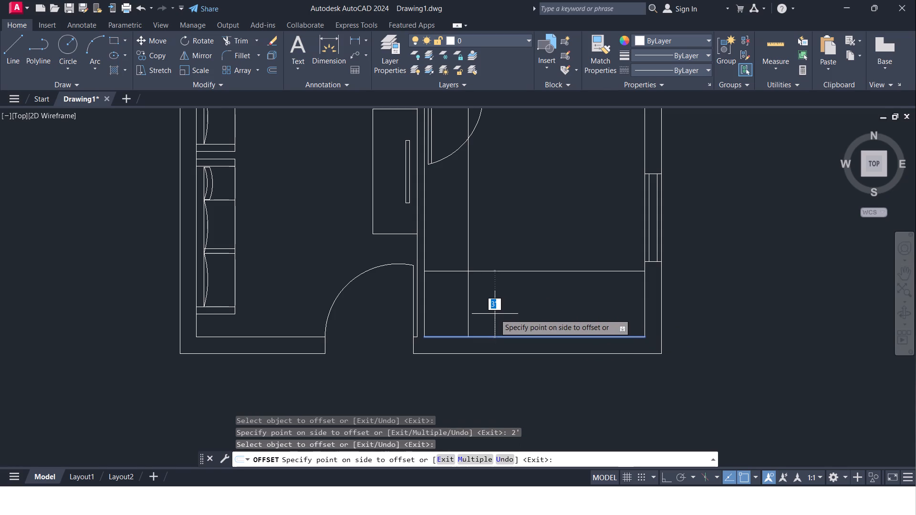
{"action": "type", "text": "5'"}
{"action": "key", "text": "Return"}
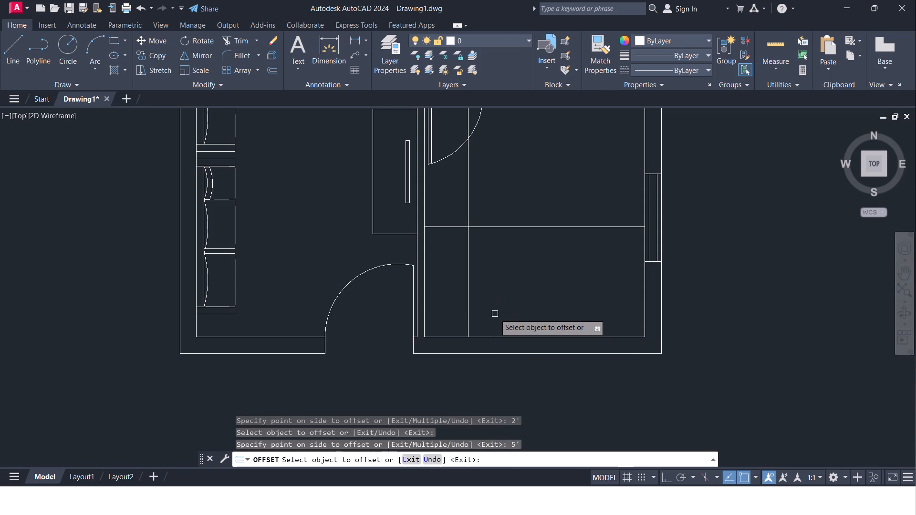
{"action": "left_click", "coordinate": [495, 314]}
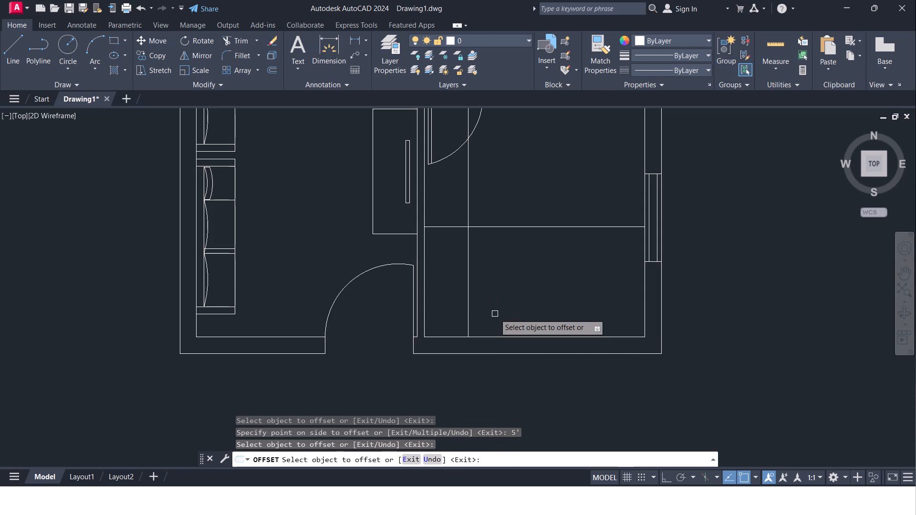
{"action": "key", "text": "Escape"}
Trim the two offset lines into a 2' by 5' rectangle in the lower-right room's bottom-left corner, clearing the remnant at the door swing.
{"action": "type", "text": "TR"}
{"action": "left_click", "coordinate": [541, 337]}
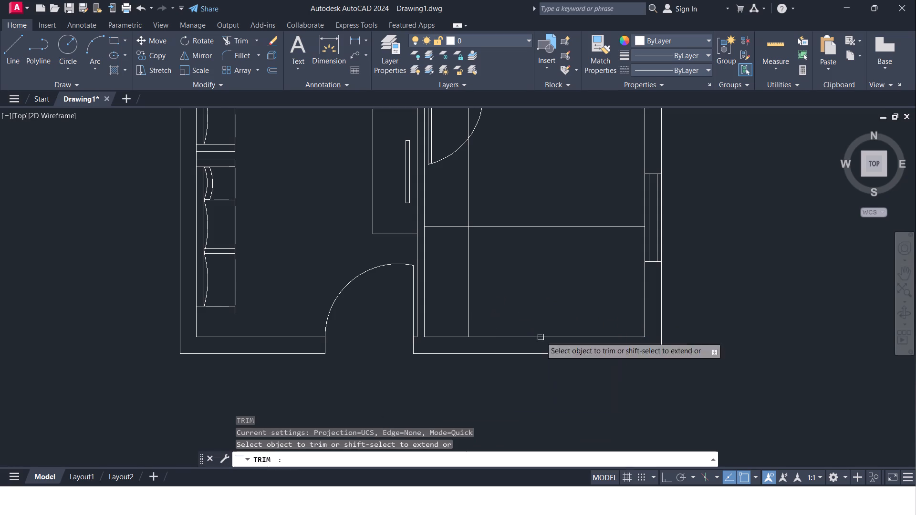
{"action": "left_click_drag", "start_coordinate": [445, 176], "coordinate": [518, 234]}
{"action": "middle_click_drag", "start_coordinate": [509, 220], "coordinate": [509, 305]}
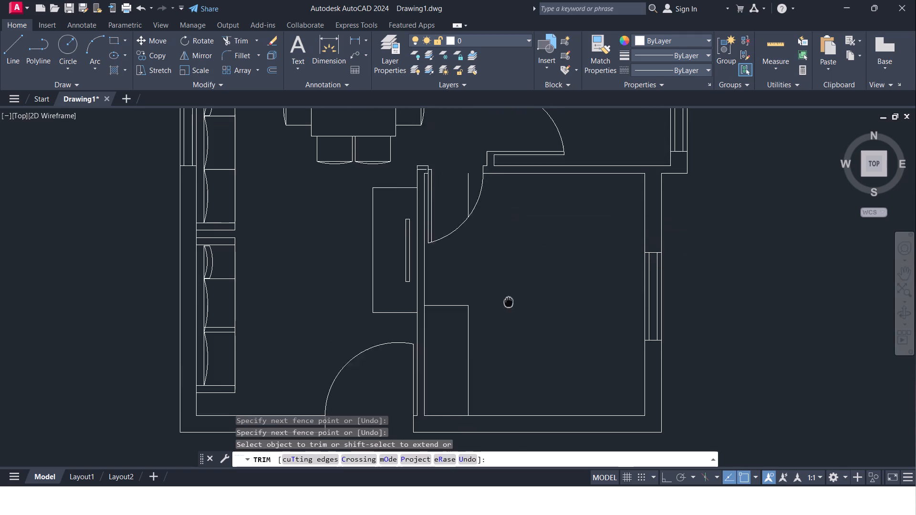
{"action": "middle_click_drag", "start_coordinate": [509, 305], "coordinate": [509, 309]}
{"action": "left_click", "coordinate": [467, 191]}
{"action": "middle_click_drag", "start_coordinate": [511, 271], "coordinate": [454, 189]}
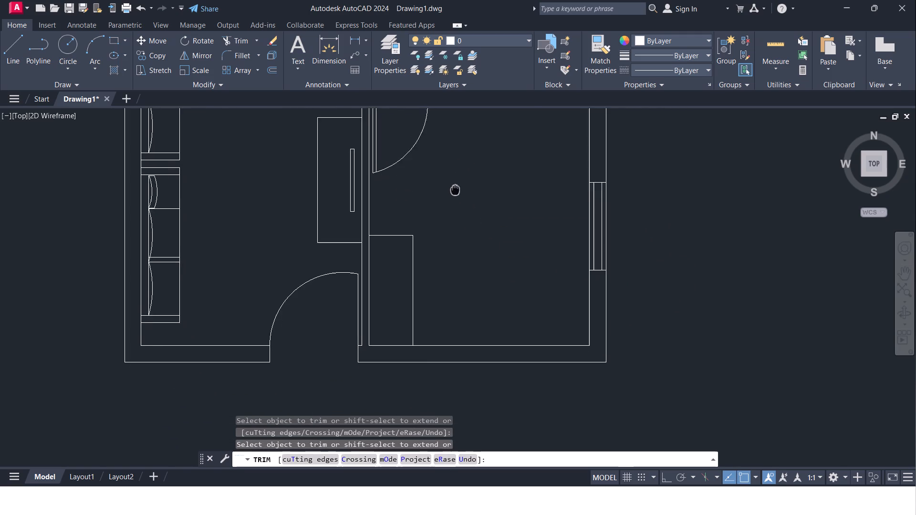
{"action": "middle_click_drag", "start_coordinate": [454, 189], "coordinate": [444, 149]}
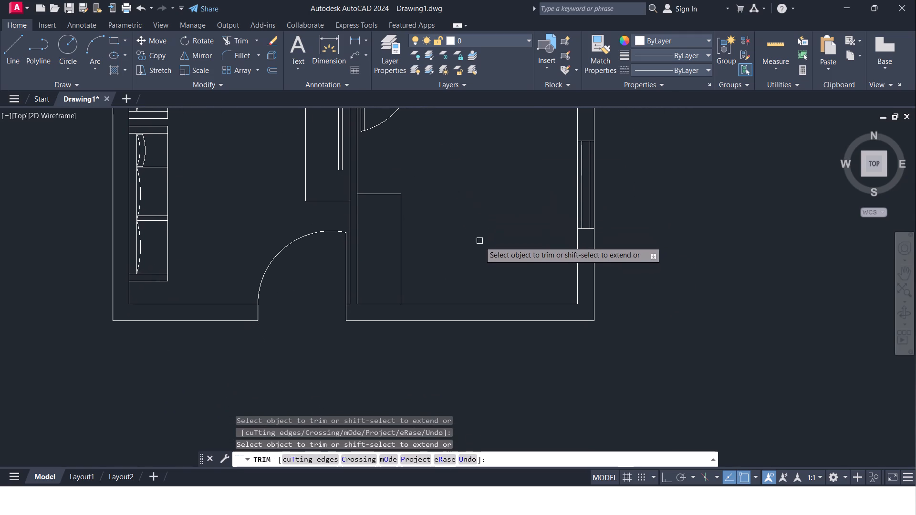
{"action": "middle_click_drag", "start_coordinate": [466, 227], "coordinate": [461, 217]}
{"action": "key", "text": "Escape"}
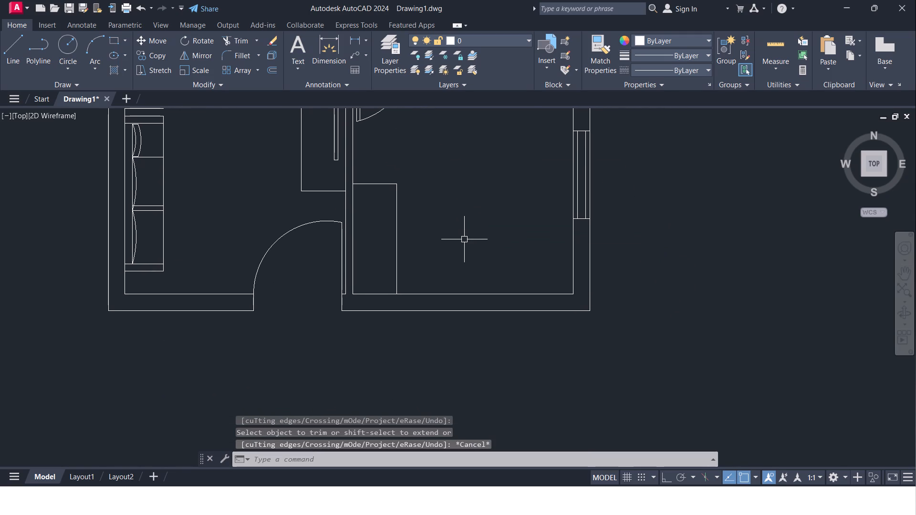
Offset the lower-right room's bottom inner wall line 6' upward.
{"action": "key", "text": "o"}
{"action": "key", "text": "Return"}
{"action": "type", "text": "6'"}
{"action": "key", "text": "Return"}
{"action": "left_click", "coordinate": [479, 293]}
{"action": "left_click", "coordinate": [484, 217]}
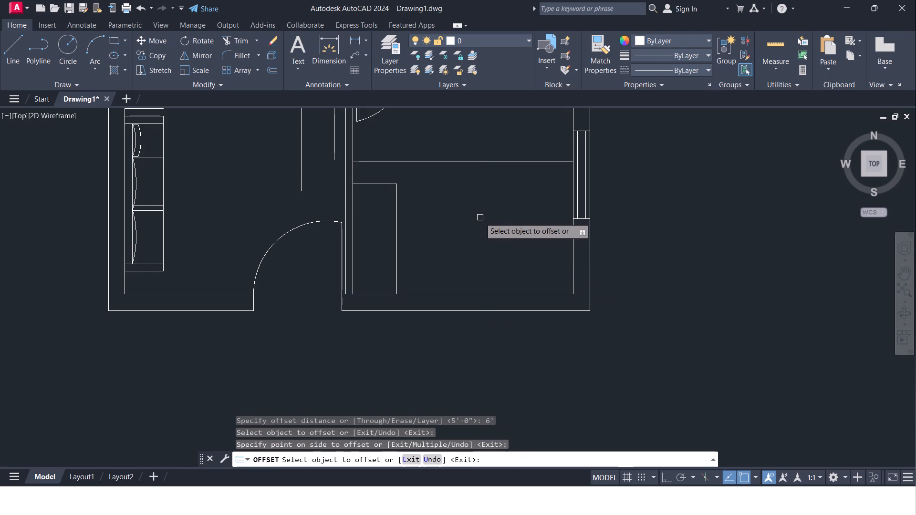
{"action": "middle_click_drag", "start_coordinate": [467, 217], "coordinate": [463, 219]}
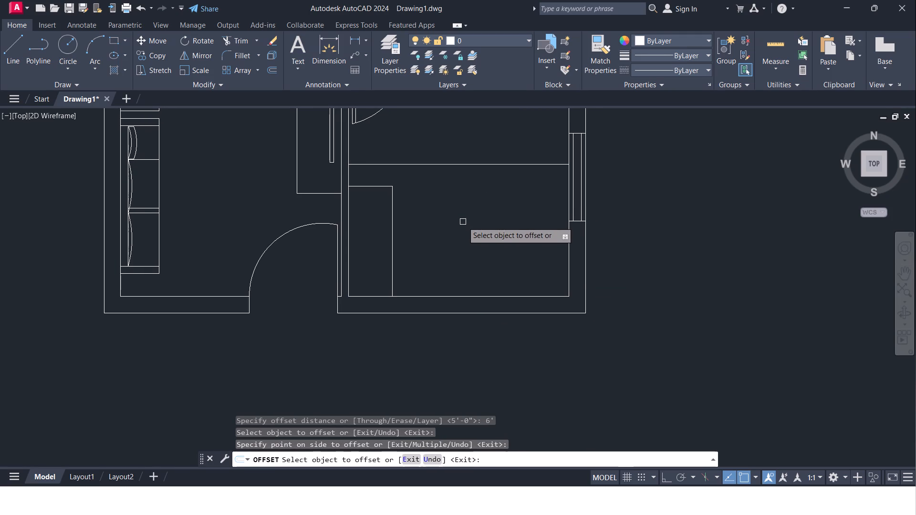
{"action": "key", "text": "Escape"}
Offset the corner rectangle's long inner side 2' to the right and the lower-right room's right inner wall line 2' to the left.
{"action": "key", "text": "o"}
{"action": "key", "text": "Return"}
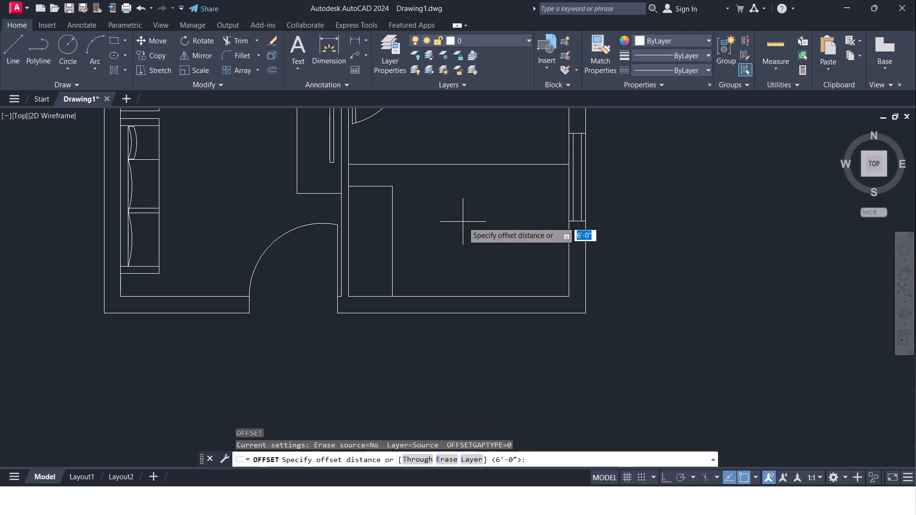
{"action": "type", "text": "2'"}
{"action": "key", "text": "Return"}
{"action": "left_click", "coordinate": [393, 257]}
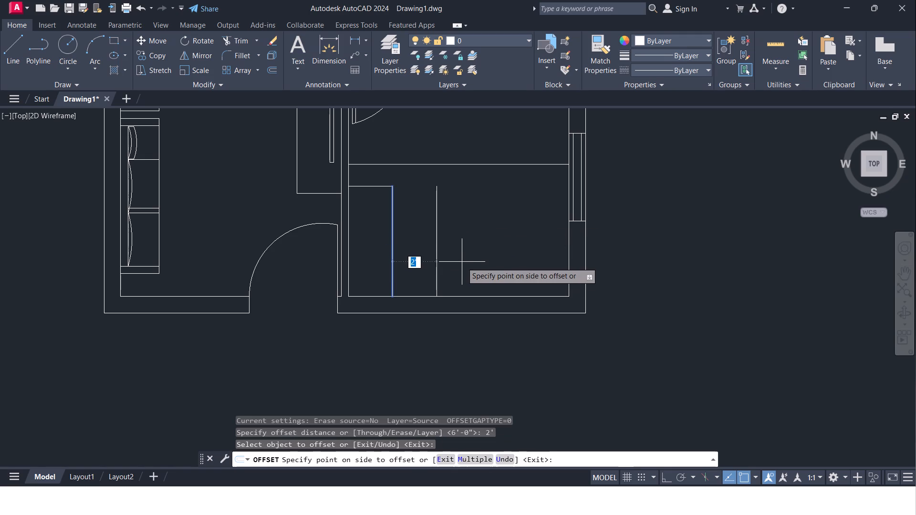
{"action": "left_click", "coordinate": [462, 263]}
{"action": "left_click", "coordinate": [566, 254]}
{"action": "left_click", "coordinate": [567, 254]}
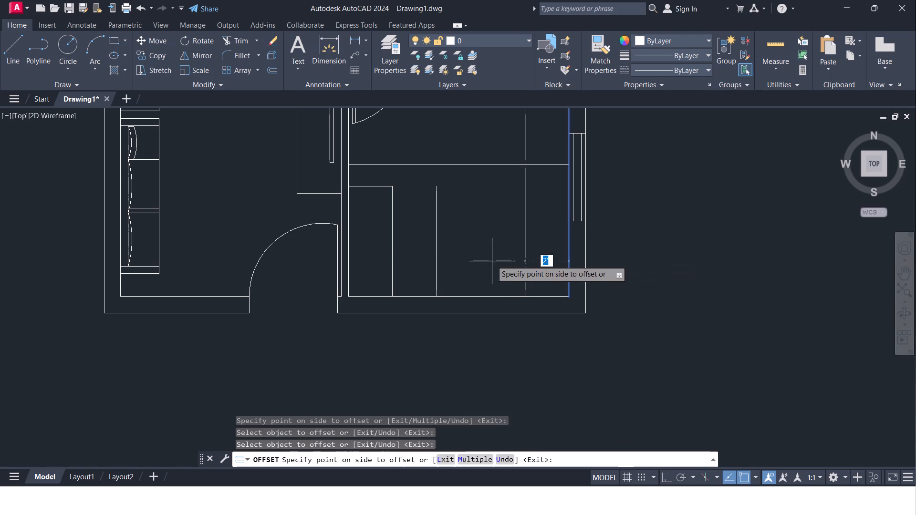
{"action": "left_click", "coordinate": [491, 260]}
{"action": "middle_click_drag", "start_coordinate": [497, 255], "coordinate": [499, 272]}
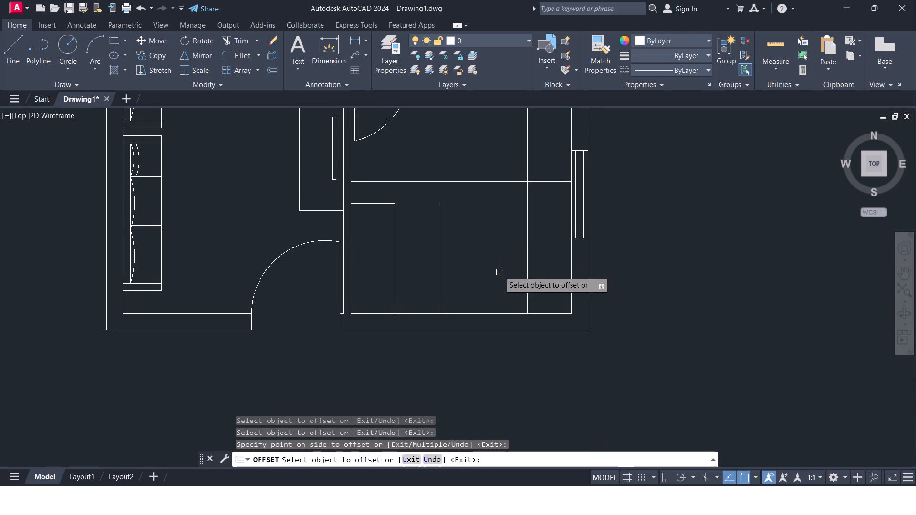
{"action": "key", "text": "Escape"}
Extend the short vertical offset line up to the horizontal line 6' above the bottom wall.
{"action": "type", "text": "EX"}
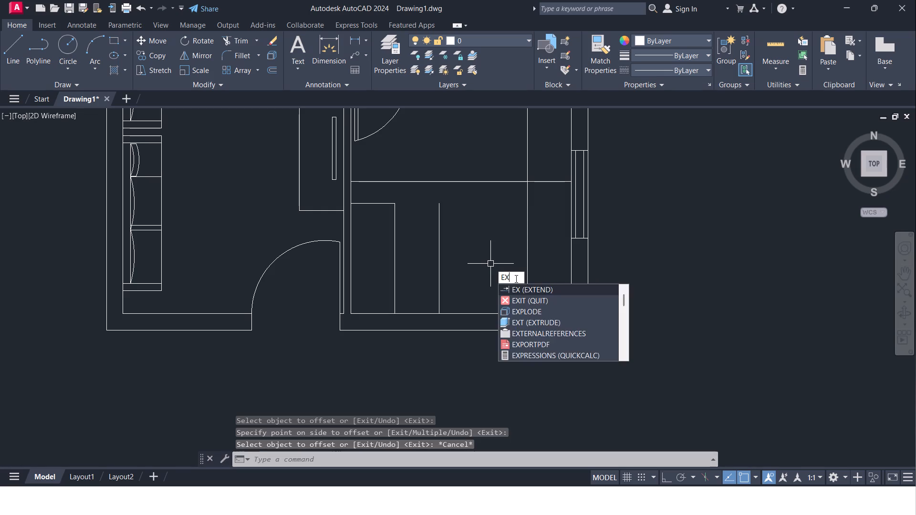
{"action": "left_click", "coordinate": [519, 286]}
{"action": "left_click", "coordinate": [437, 245]}
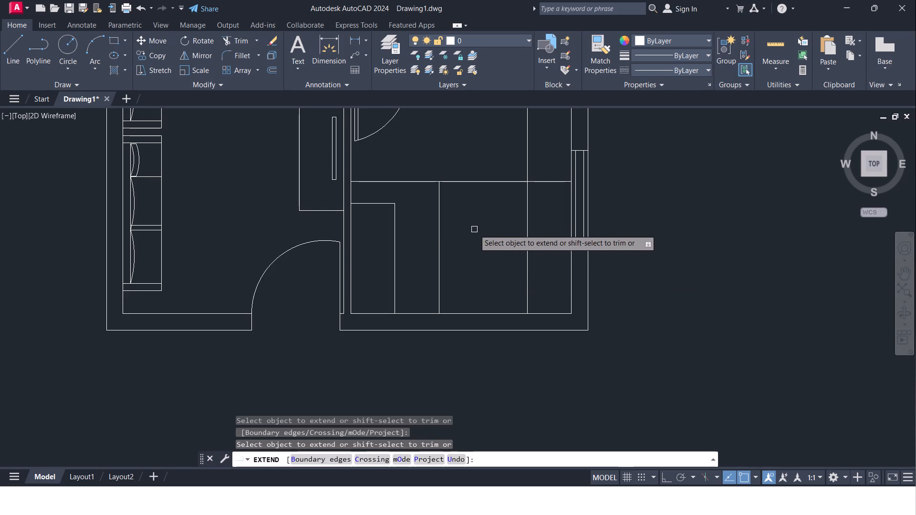
{"action": "key", "text": "Escape"}
Trim the excess lines around the two vertical offsets to leave a 4' by 6' bed outline against the bottom wall.
{"action": "type", "text": "TR"}
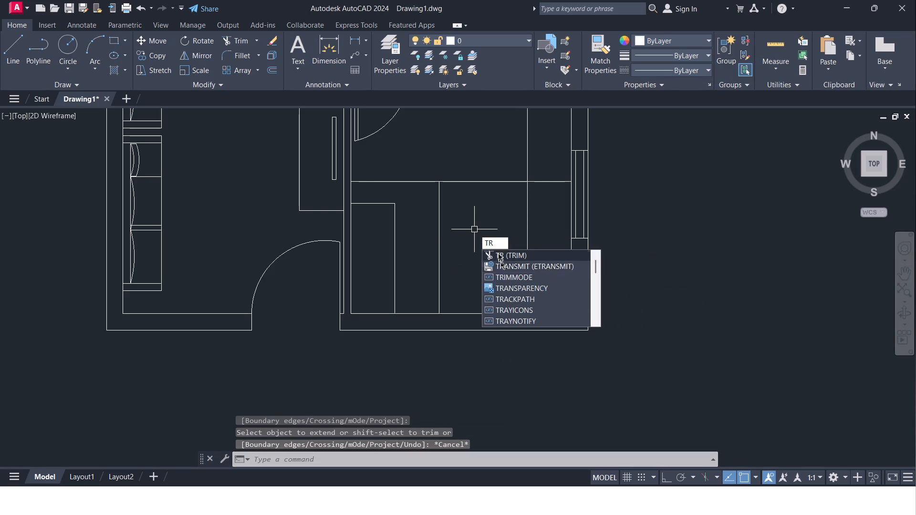
{"action": "left_click", "coordinate": [497, 250]}
{"action": "left_click_drag", "start_coordinate": [400, 164], "coordinate": [413, 205]}
{"action": "left_click_drag", "start_coordinate": [465, 144], "coordinate": [481, 151]}
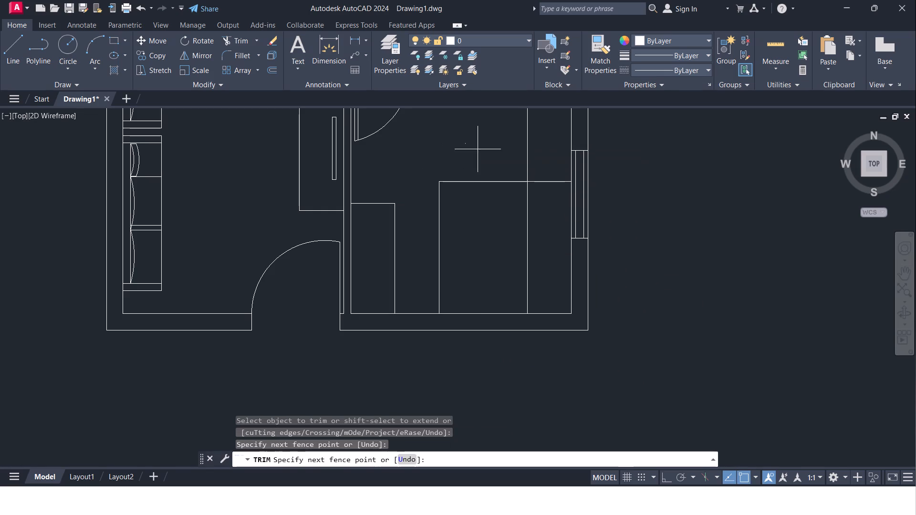
{"action": "left_click_drag", "start_coordinate": [481, 151], "coordinate": [550, 193]}
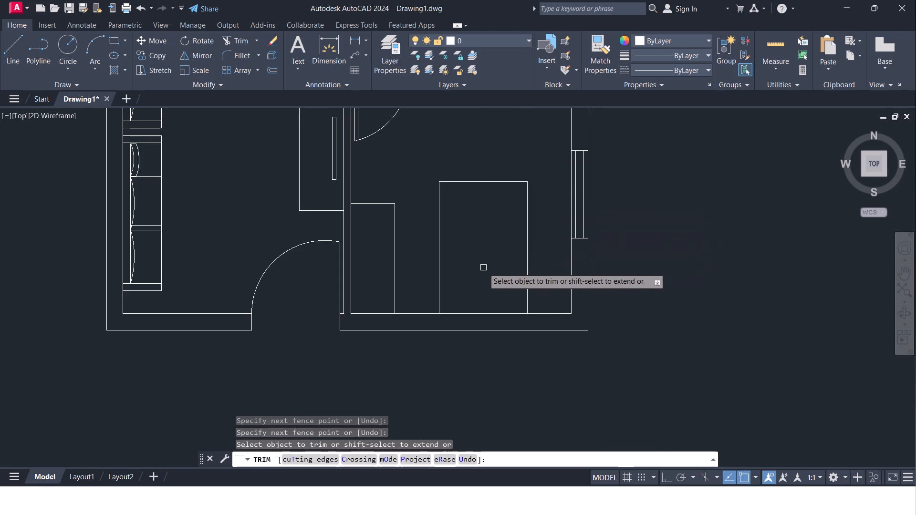
{"action": "middle_click_drag", "start_coordinate": [483, 268], "coordinate": [466, 217]}
{"action": "key", "text": "Escape"}
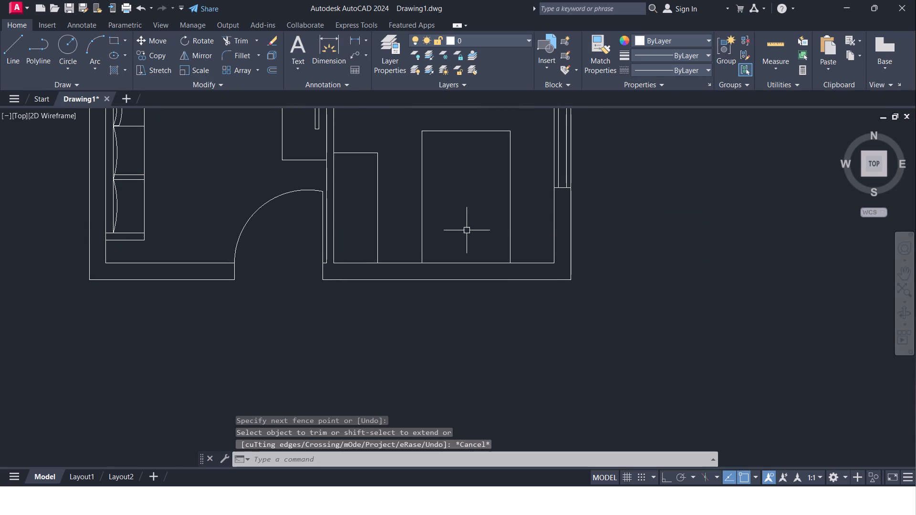
Offset the lower-right room's bottom inner wall line 2' upward across the bed.
{"action": "key", "text": "o"}
{"action": "key", "text": "Return"}
{"action": "type", "text": "2'"}
{"action": "key", "text": "Return"}
{"action": "double_click", "coordinate": [479, 259]}
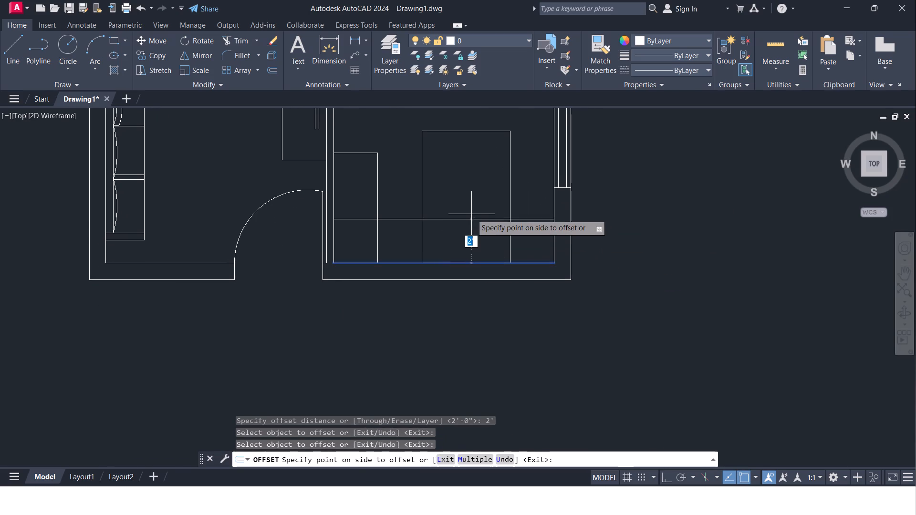
{"action": "left_click", "coordinate": [470, 204]}
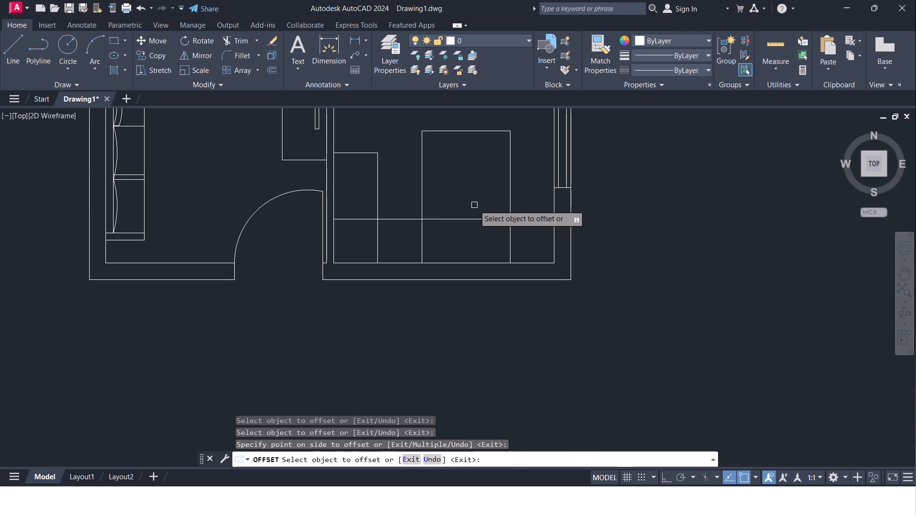
{"action": "left_click", "coordinate": [474, 205]}
{"action": "key", "text": "Escape"}
Trim the new horizontal line on both sides of the bed so it spans only the bed's width.
{"action": "type", "text": "TR"}
{"action": "left_click", "coordinate": [500, 229]}
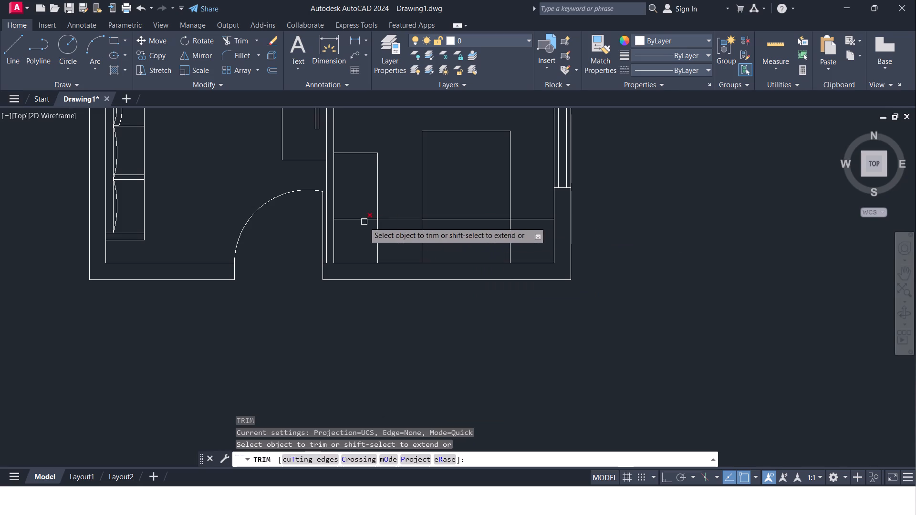
{"action": "left_click", "coordinate": [349, 219]}
{"action": "left_click", "coordinate": [399, 216]}
{"action": "left_click", "coordinate": [528, 221]}
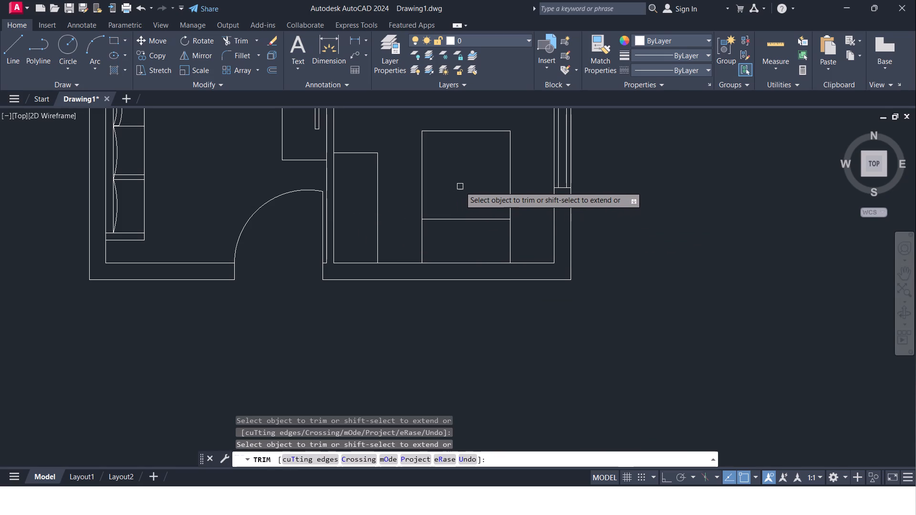
{"action": "scroll", "coordinate": [461, 191], "scroll_direction": "up", "scroll_amount": 1}
{"action": "middle_click_drag", "start_coordinate": [461, 191], "coordinate": [458, 200]}
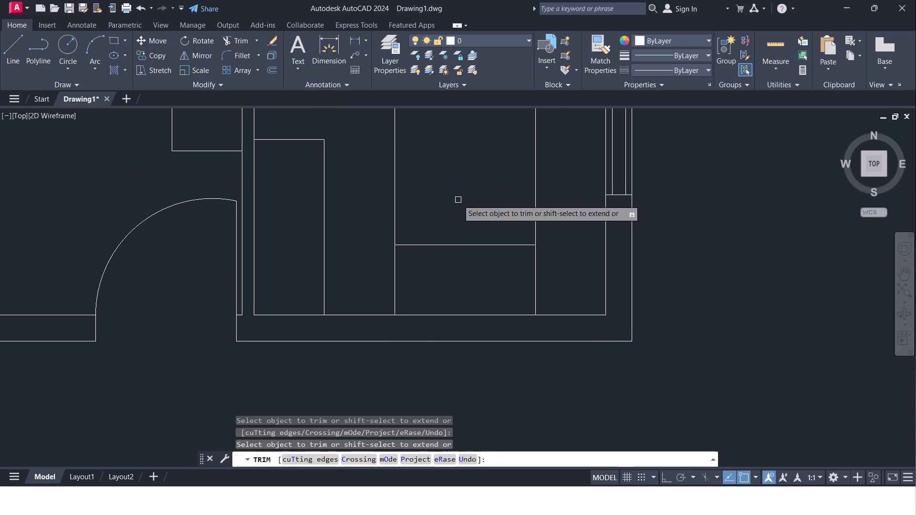
{"action": "key", "text": "o"}
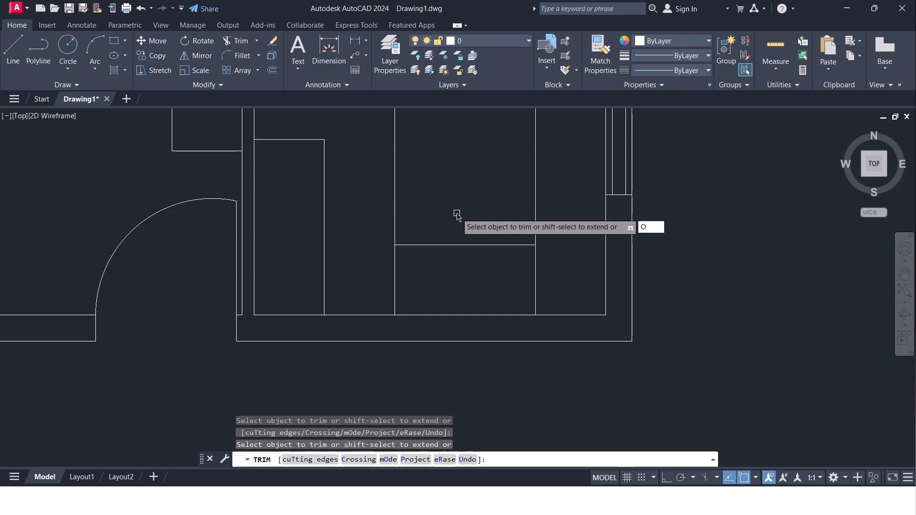
{"action": "key", "text": "Escape"}
Offset the bed's cross line 1' upward to form a blanket fold band.
{"action": "key", "text": "o"}
{"action": "key", "text": "Return"}
{"action": "type", "text": "1'"}
{"action": "key", "text": "Return"}
{"action": "left_click", "coordinate": [467, 245]}
{"action": "left_click", "coordinate": [466, 209]}
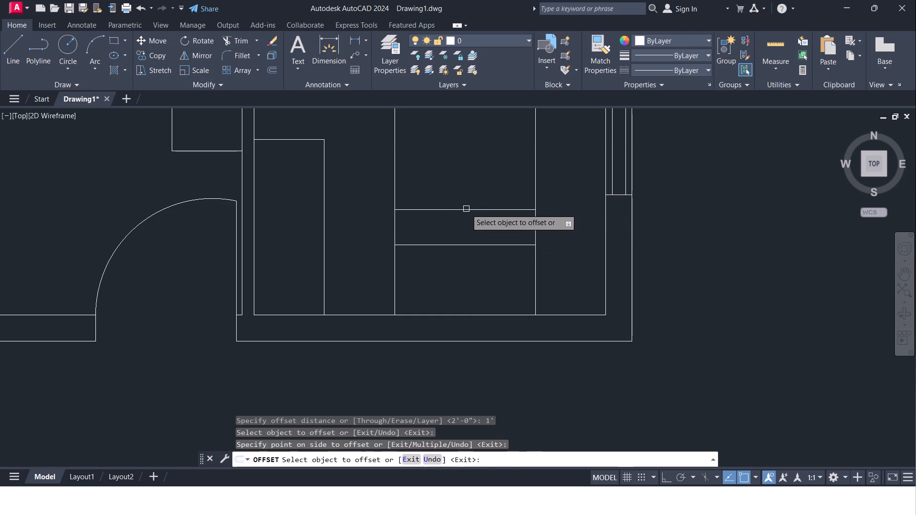
{"action": "middle_click_drag", "start_coordinate": [472, 186], "coordinate": [474, 161]}
{"action": "key", "text": "Escape"}
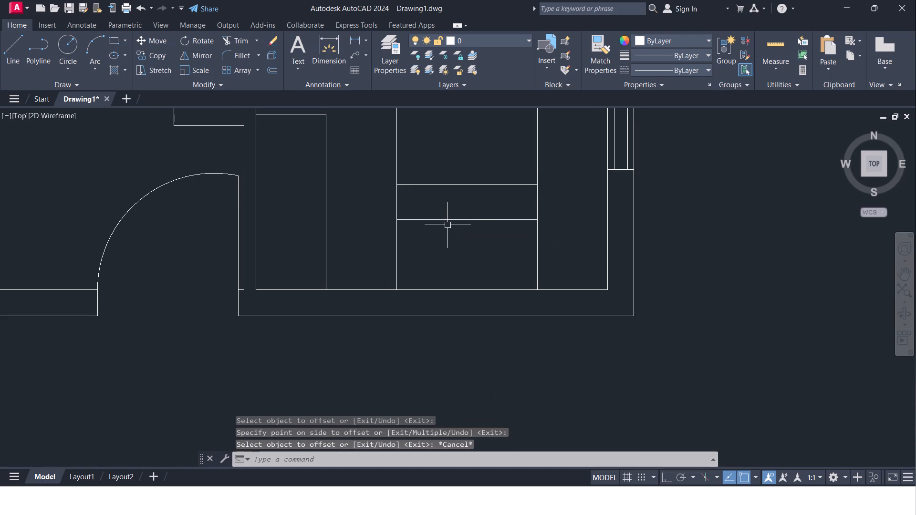
Draw a pillow rectangle about 1'-2 1/2" by 8 1/2" in the left half of the bed's head area.
{"action": "left_click", "coordinate": [112, 41]}
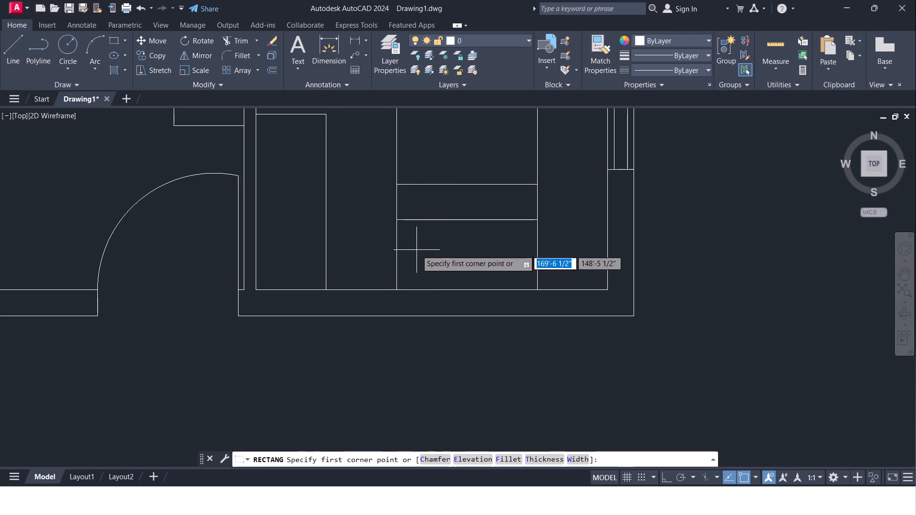
{"action": "left_click", "coordinate": [416, 250]}
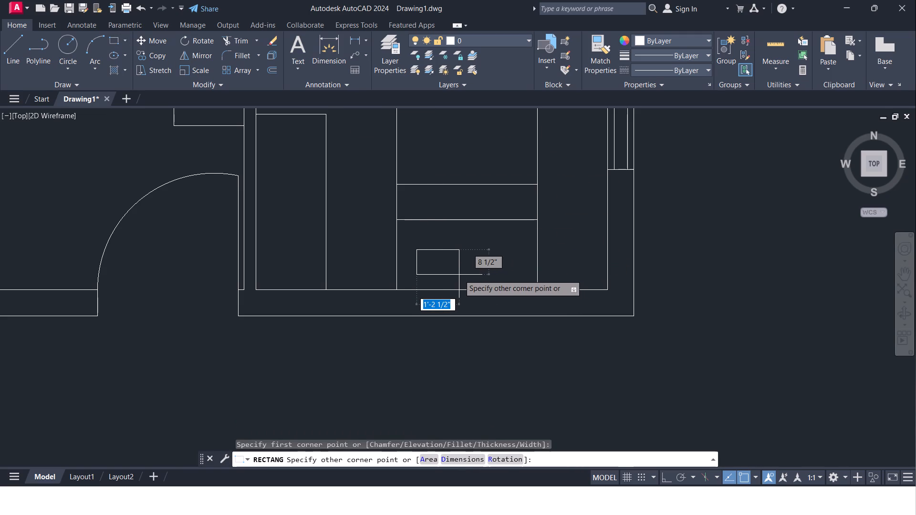
{"action": "left_click", "coordinate": [459, 275]}
Copy the pillow rectangle about 1'-8" horizontally to the bed's right half with Ortho on.
{"action": "left_click", "coordinate": [442, 252]}
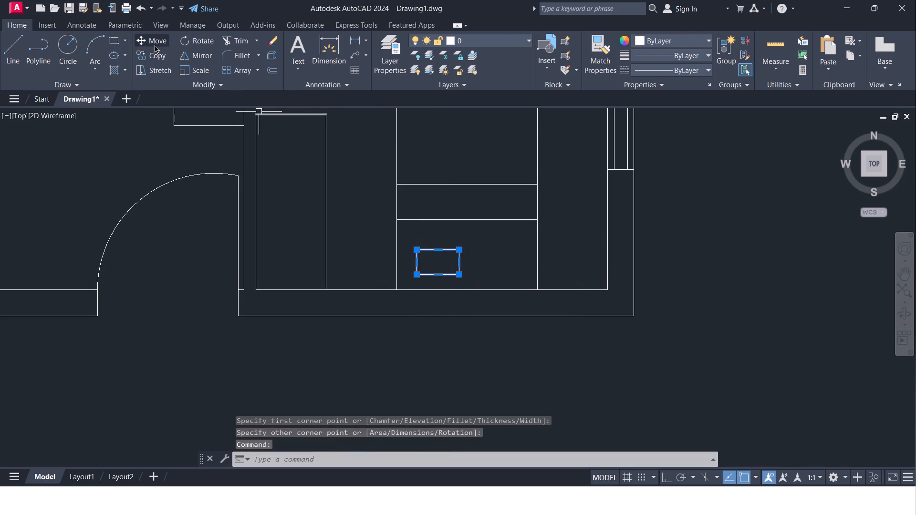
{"action": "left_click", "coordinate": [154, 51]}
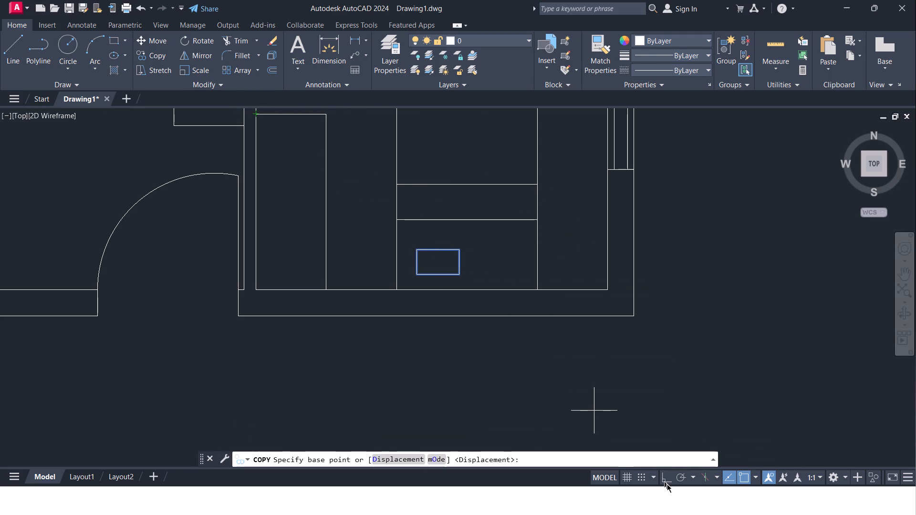
{"action": "left_click", "coordinate": [668, 482]}
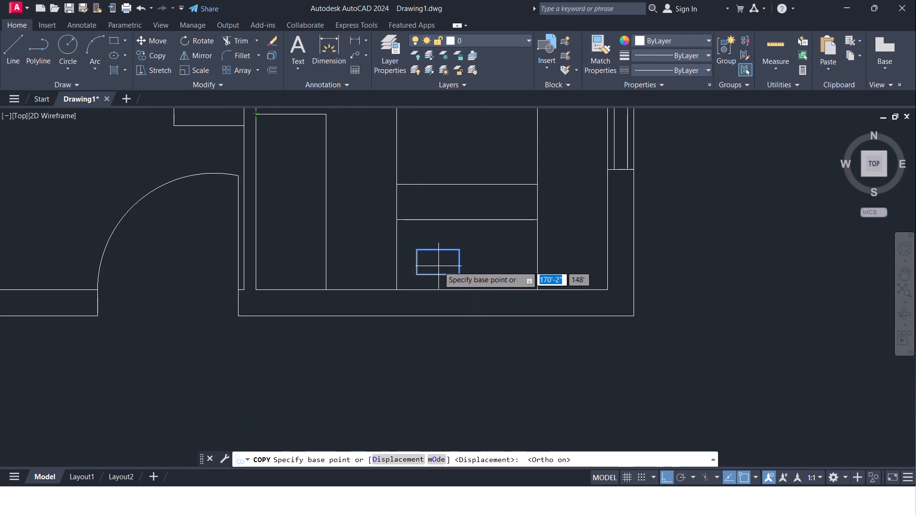
{"action": "left_click", "coordinate": [438, 266]}
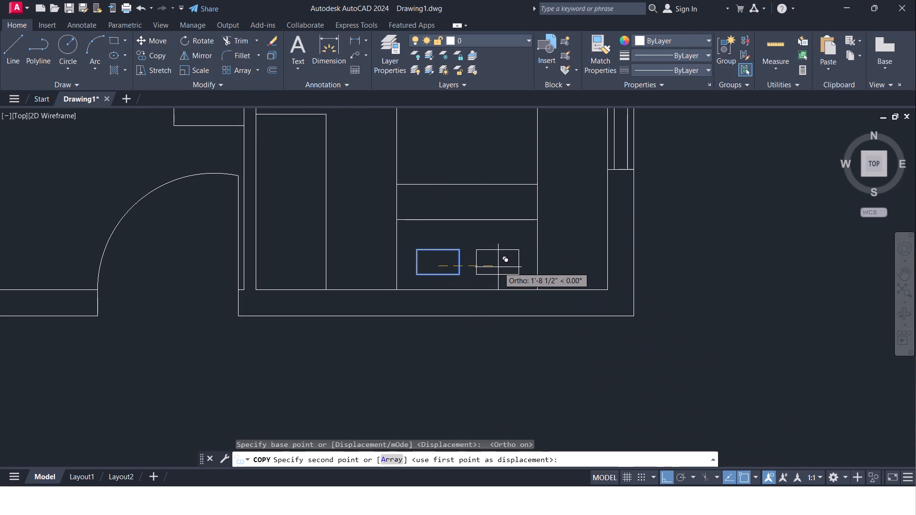
{"action": "left_click", "coordinate": [497, 264]}
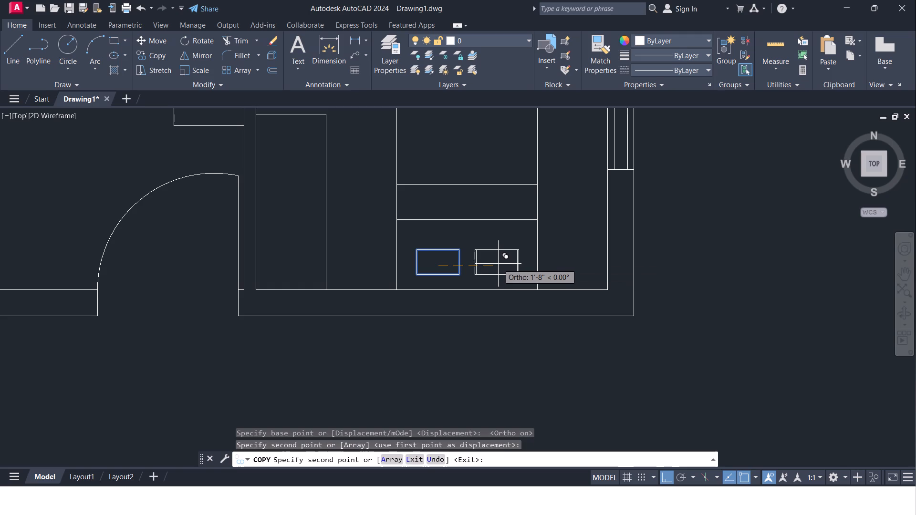
{"action": "key", "text": "Escape"}
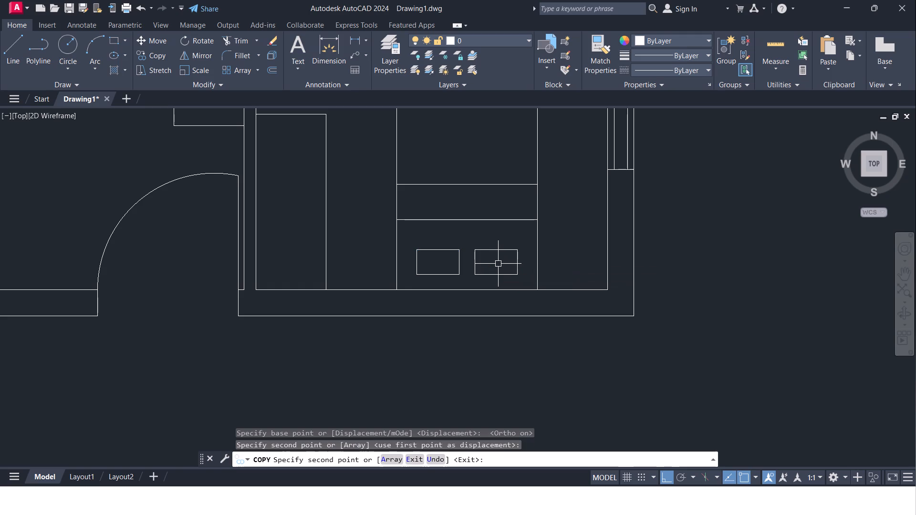
Draw a small bedside table rectangle against the bottom wall, ending at the bed's bottom-left corner.
{"action": "middle_click_drag", "start_coordinate": [498, 264], "coordinate": [545, 237]}
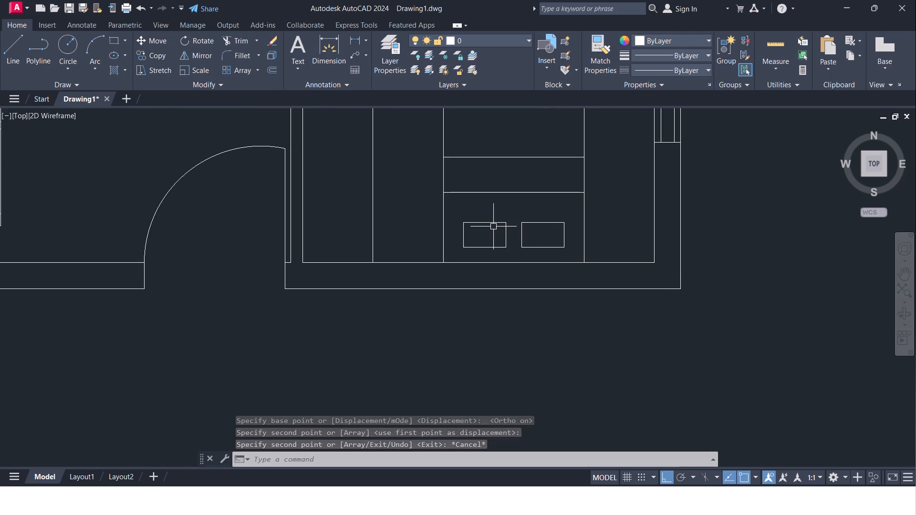
{"action": "left_click", "coordinate": [117, 42]}
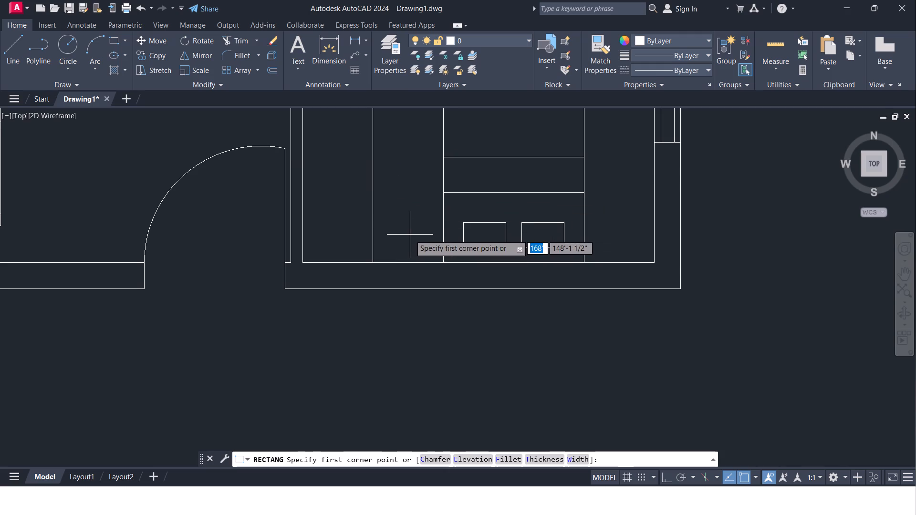
{"action": "left_click", "coordinate": [410, 235]}
{"action": "left_click", "coordinate": [443, 259]}
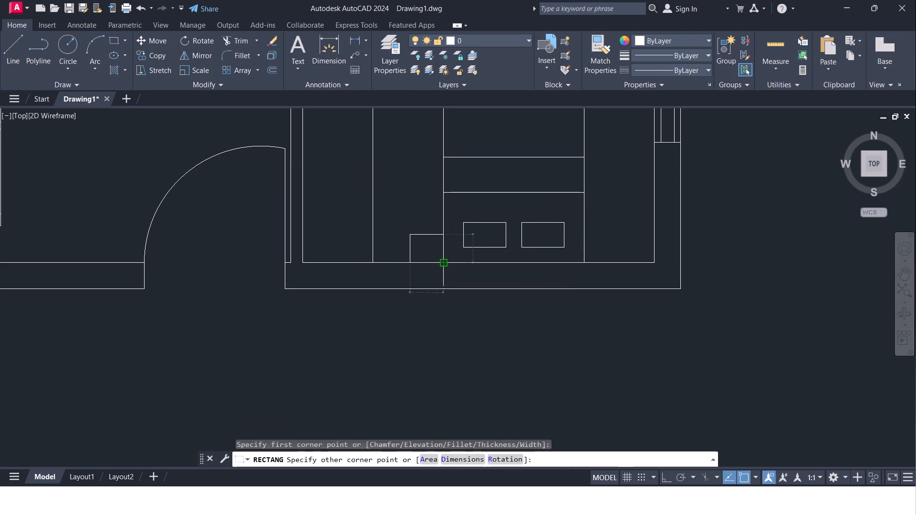
Copy the bedside table horizontally from its bottom-right corner into the room's bottom-right corner.
{"action": "left_click", "coordinate": [435, 236]}
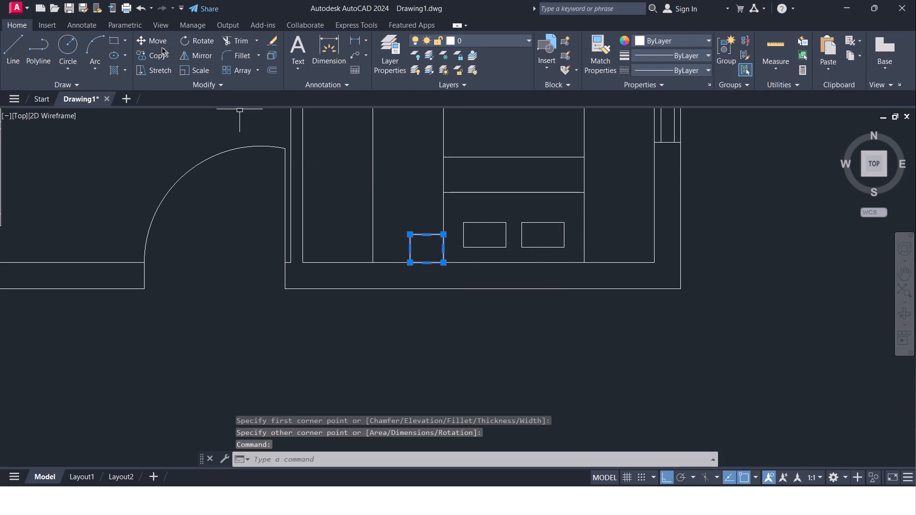
{"action": "left_click", "coordinate": [160, 53]}
{"action": "left_click", "coordinate": [445, 262]}
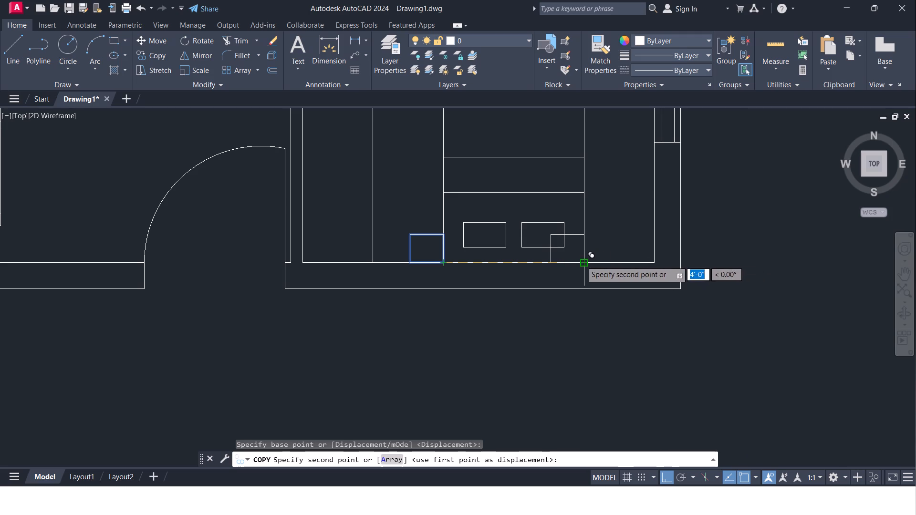
{"action": "left_click", "coordinate": [617, 258]}
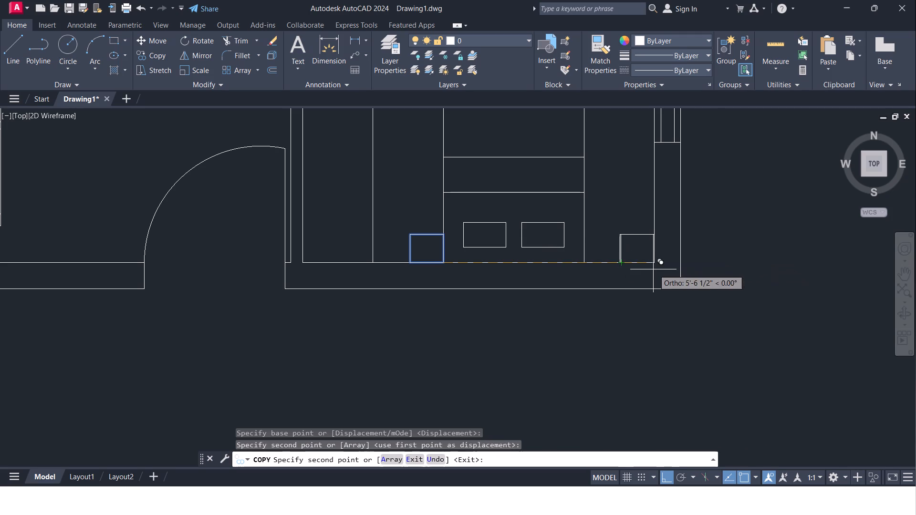
{"action": "key", "text": "Escape"}
Move the copied bedside table horizontally from its bottom-left corner to the bed's bottom-right corner.
{"action": "left_click", "coordinate": [642, 237]}
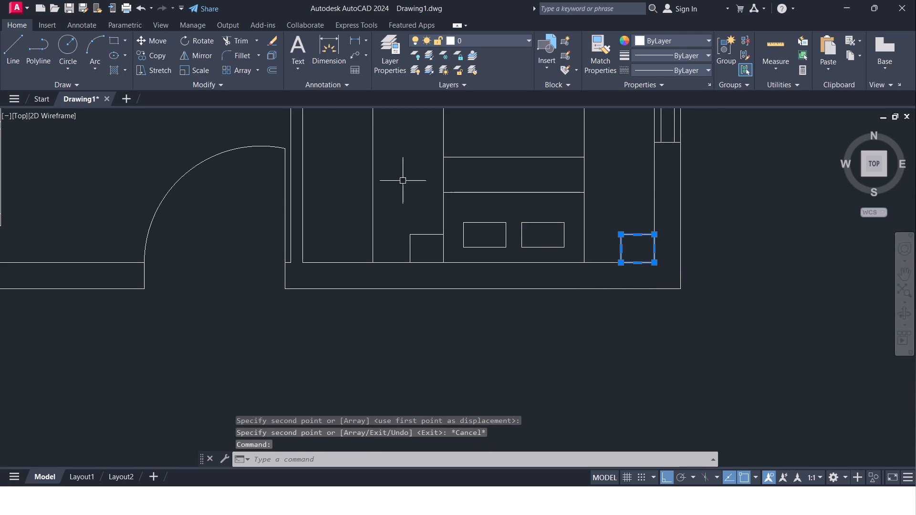
{"action": "left_click", "coordinate": [153, 37]}
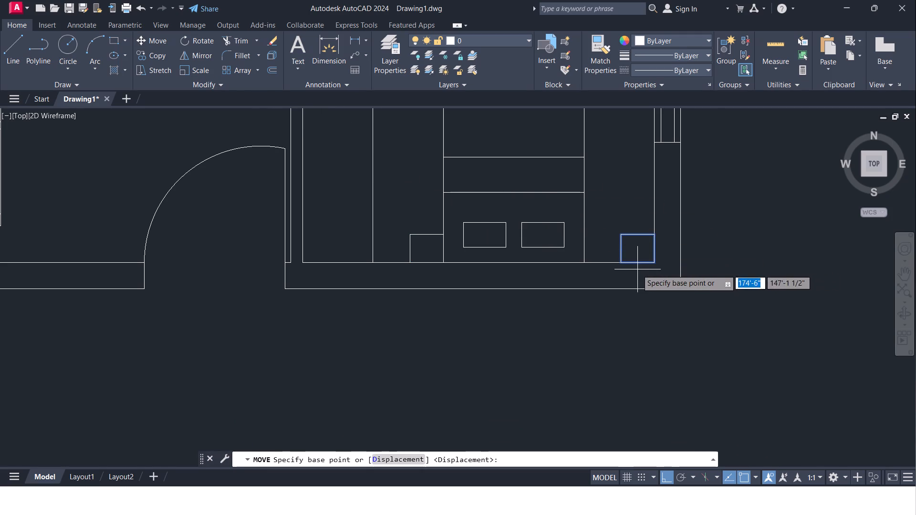
{"action": "left_click", "coordinate": [622, 264]}
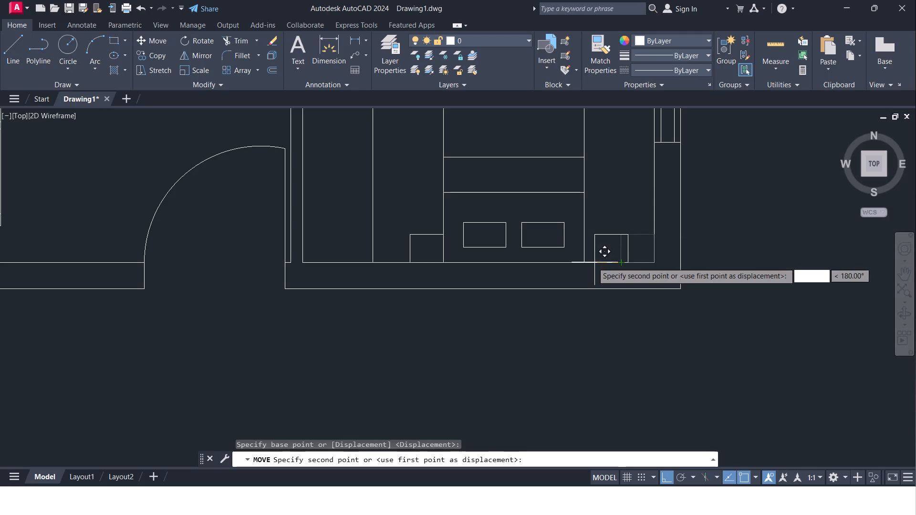
{"action": "left_click", "coordinate": [587, 264]}
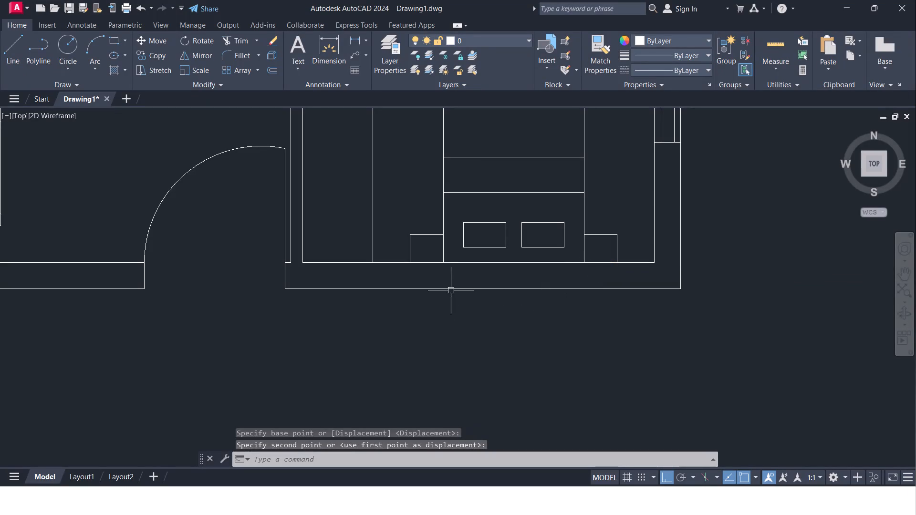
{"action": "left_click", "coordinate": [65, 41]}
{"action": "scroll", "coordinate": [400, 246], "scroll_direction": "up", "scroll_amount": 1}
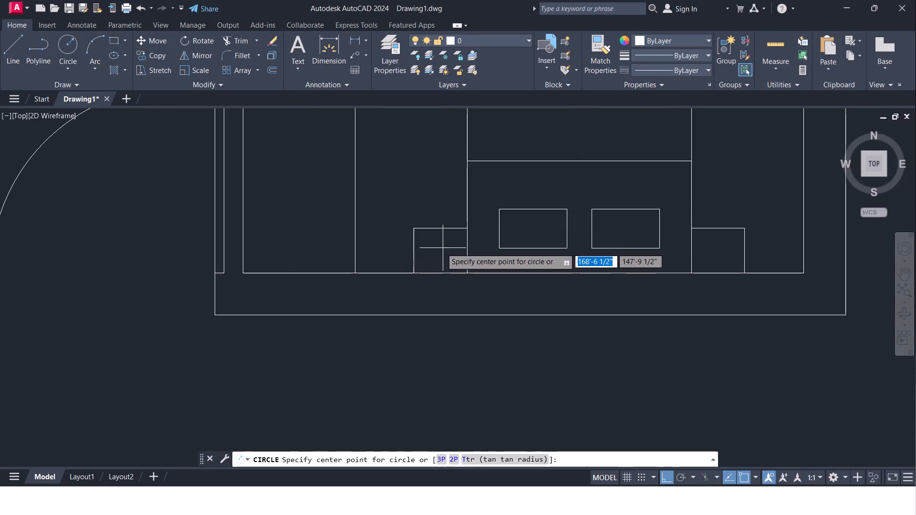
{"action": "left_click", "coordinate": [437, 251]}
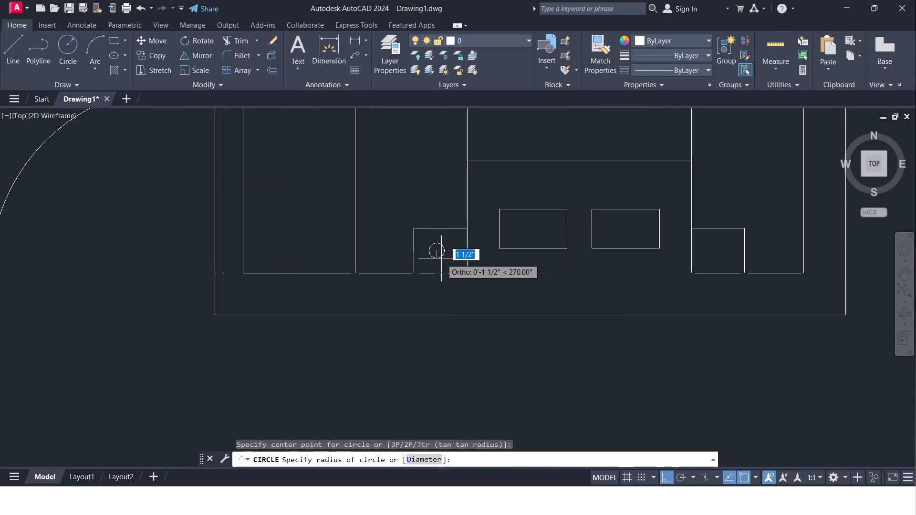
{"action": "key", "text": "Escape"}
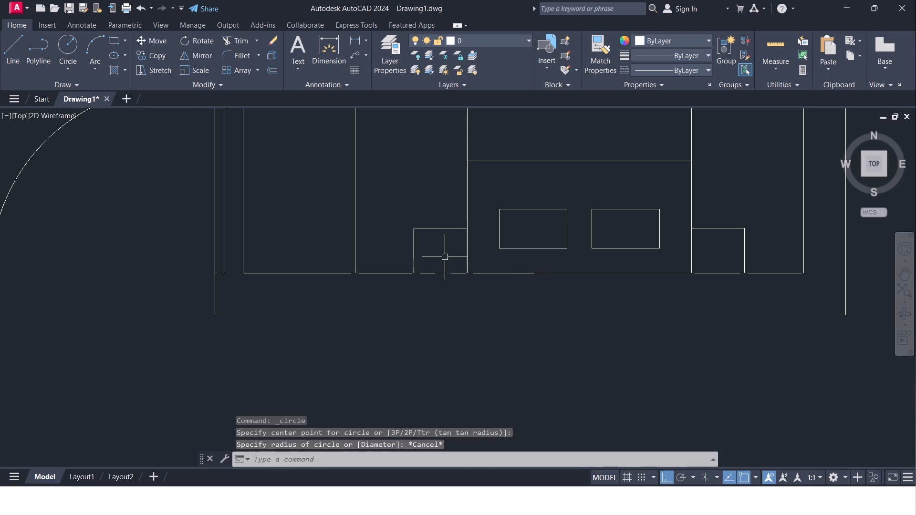
Draw two crossing diagonals about 1'-3" long between opposite corners of the left bedside table, with Ortho off.
{"action": "left_click", "coordinate": [22, 44]}
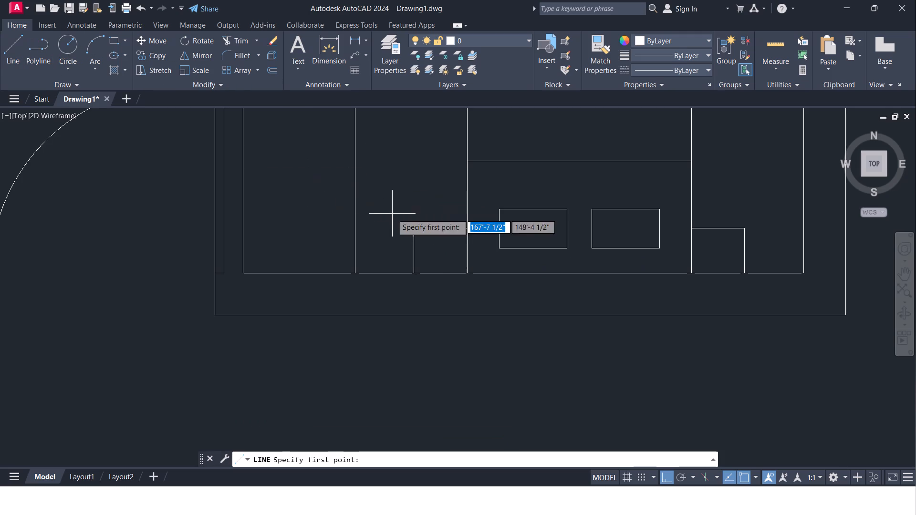
{"action": "scroll", "coordinate": [408, 219], "scroll_direction": "down", "scroll_amount": 2}
{"action": "scroll", "coordinate": [406, 220], "scroll_direction": "up", "scroll_amount": 4}
{"action": "middle_click_drag", "start_coordinate": [405, 219], "coordinate": [394, 200]}
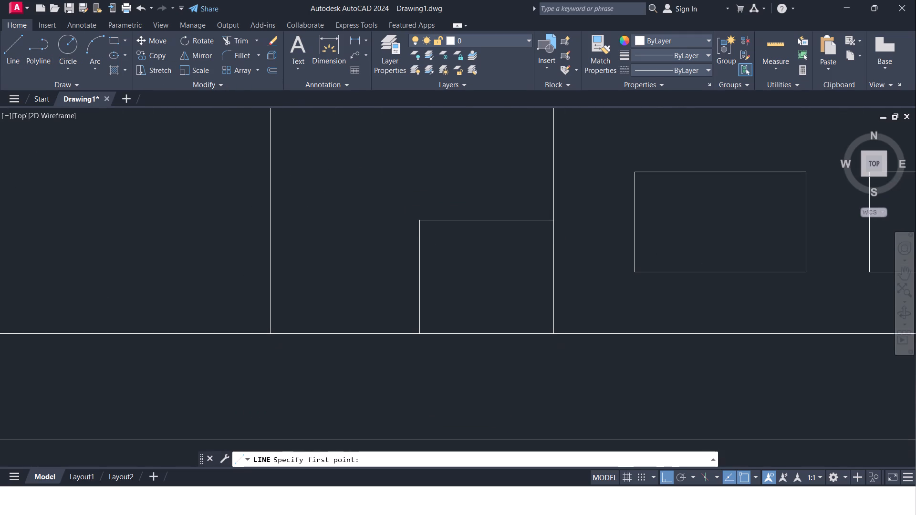
{"action": "left_click", "coordinate": [420, 222]}
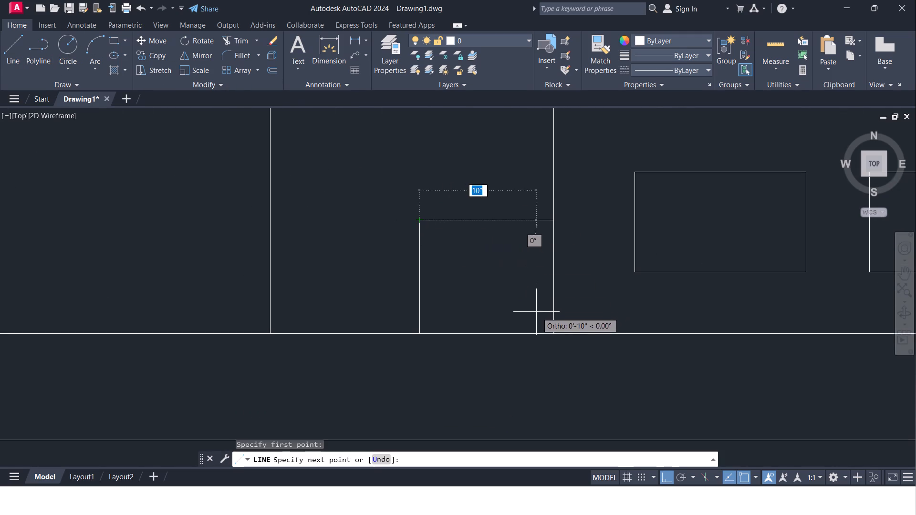
{"action": "left_click", "coordinate": [666, 474]}
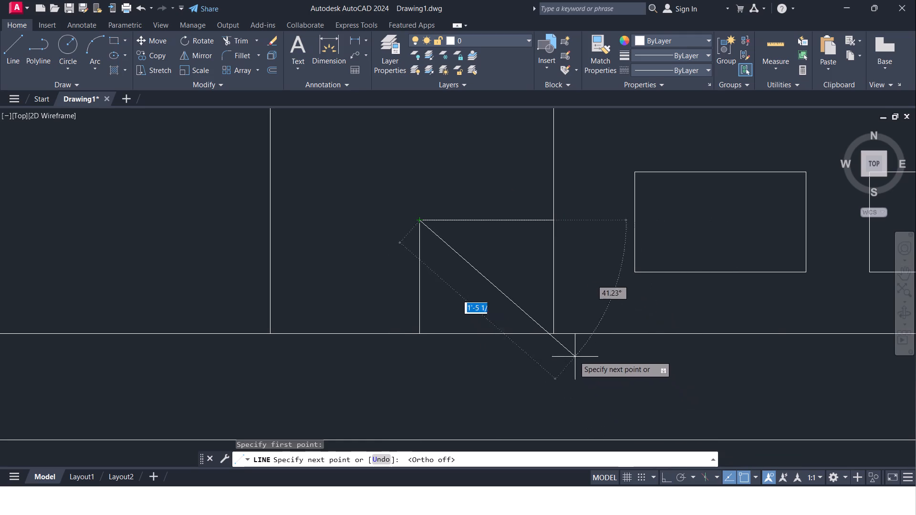
{"action": "left_click", "coordinate": [554, 333]}
{"action": "key", "text": "Escape"}
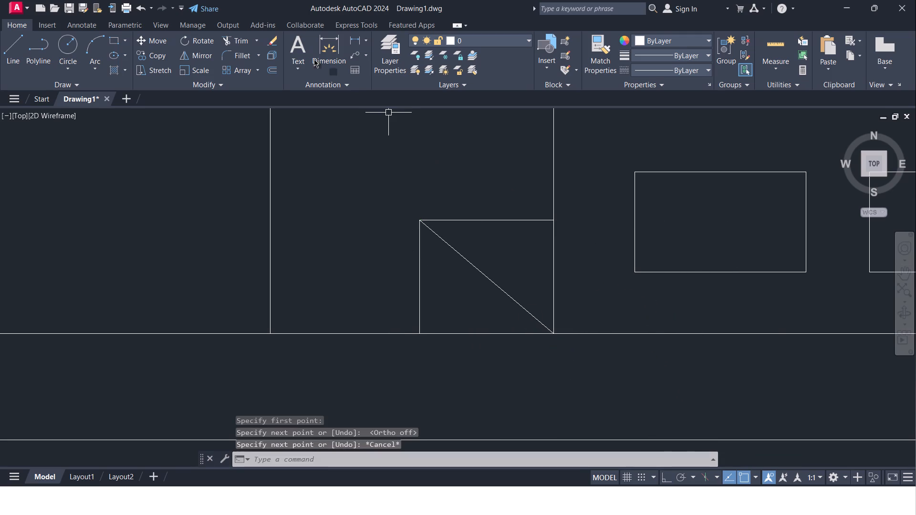
{"action": "left_click", "coordinate": [20, 46]}
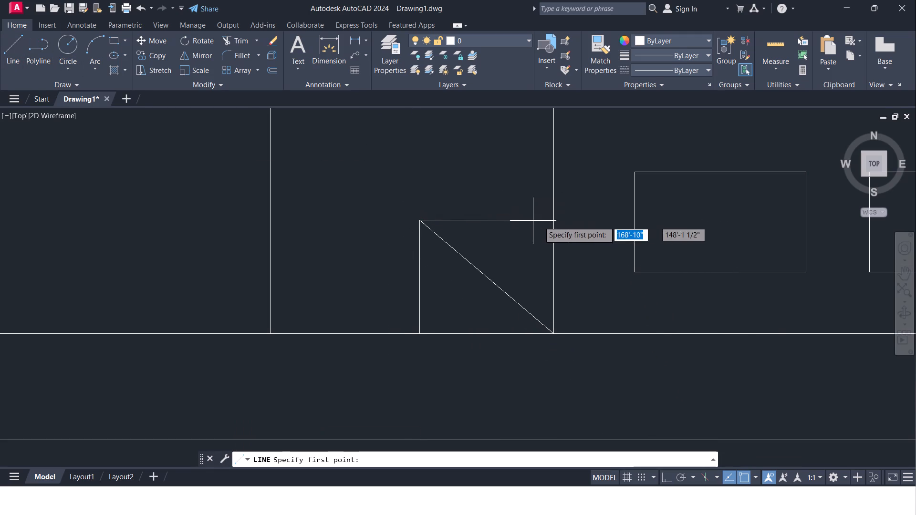
{"action": "left_click", "coordinate": [552, 222]}
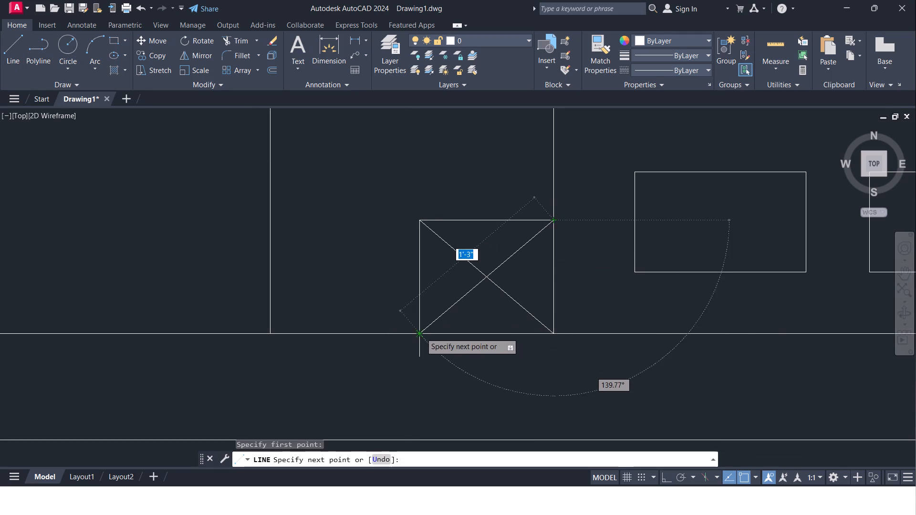
{"action": "left_click", "coordinate": [421, 333]}
{"action": "key", "text": "Escape"}
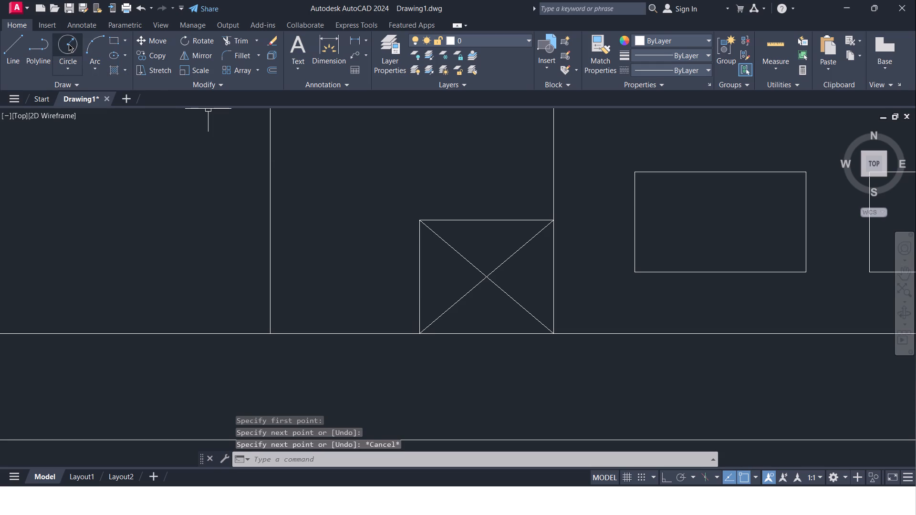
Draw a small circle centred on the intersection of the left bedside table's diagonals.
{"action": "left_click", "coordinate": [69, 44]}
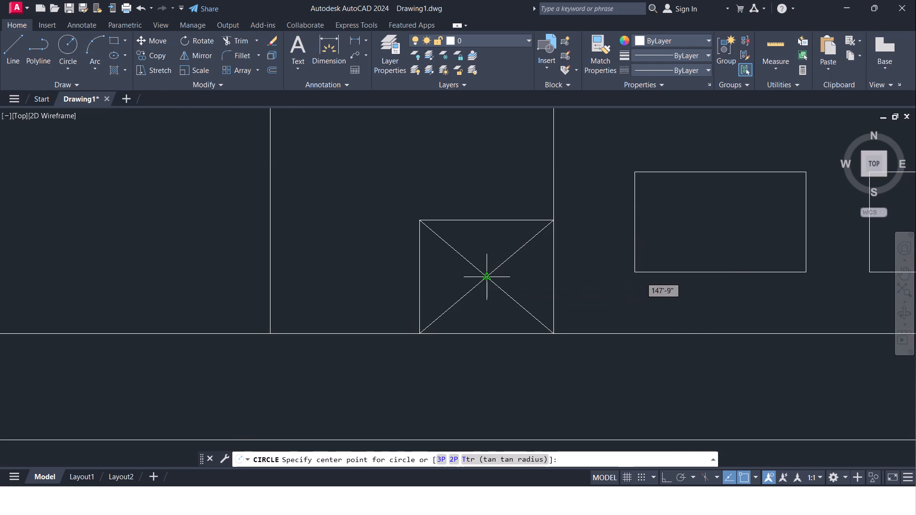
{"action": "left_click", "coordinate": [484, 277]}
{"action": "left_click", "coordinate": [486, 290]}
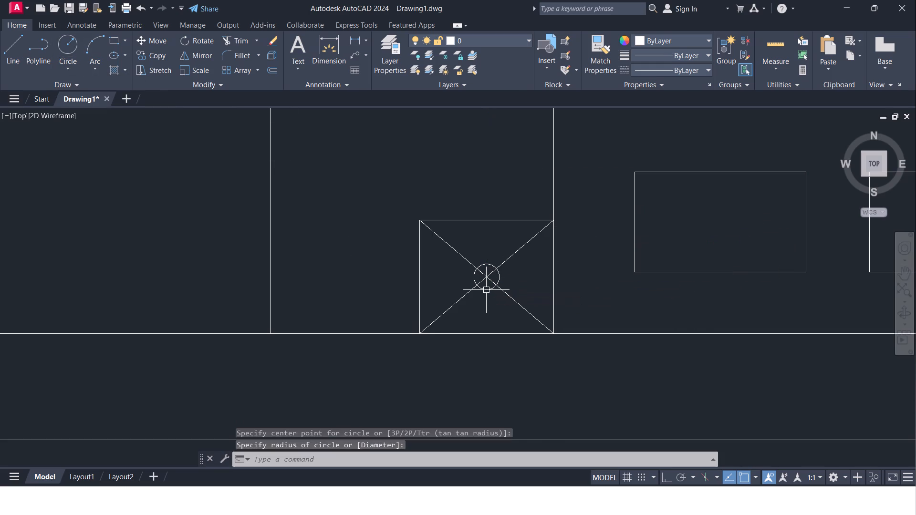
{"action": "key", "text": "Escape"}
Trim away the four diagonal segments inside the small circle on the left bedside table.
{"action": "type", "text": "TR"}
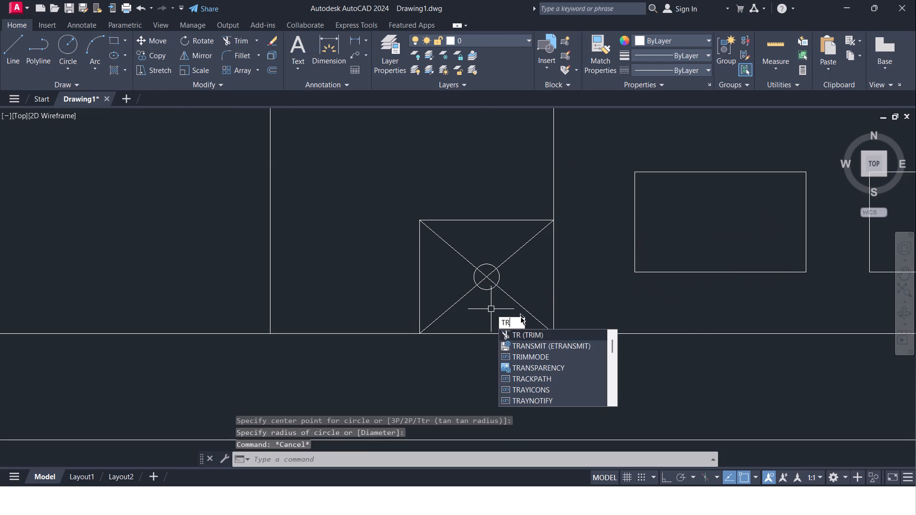
{"action": "left_click", "coordinate": [528, 338]}
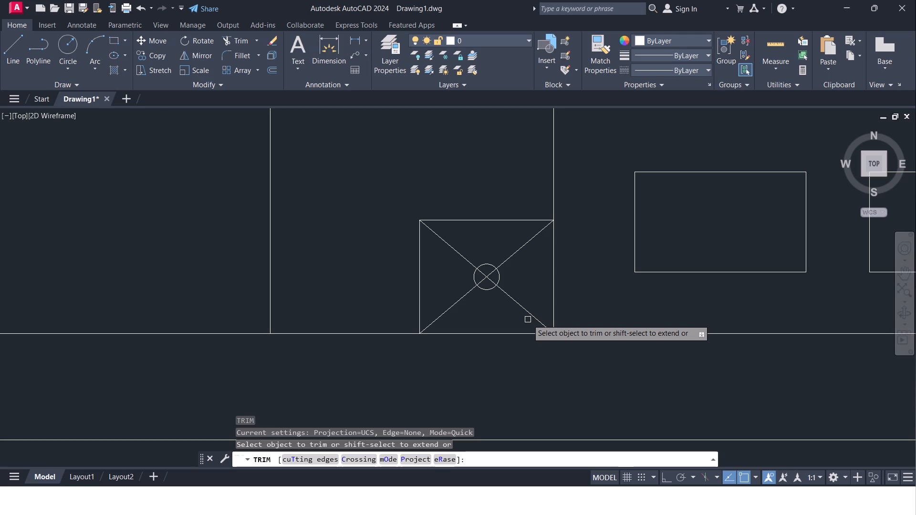
{"action": "scroll", "coordinate": [528, 319], "scroll_direction": "down", "scroll_amount": 2}
{"action": "middle_click_drag", "start_coordinate": [546, 353], "coordinate": [536, 350]}
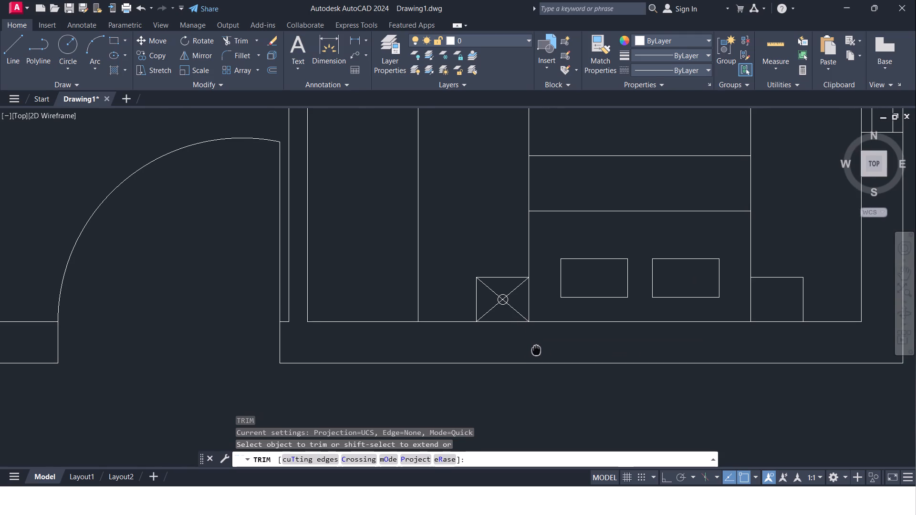
{"action": "middle_click_drag", "start_coordinate": [536, 350], "coordinate": [533, 349]}
{"action": "scroll", "coordinate": [505, 310], "scroll_direction": "up", "scroll_amount": 4}
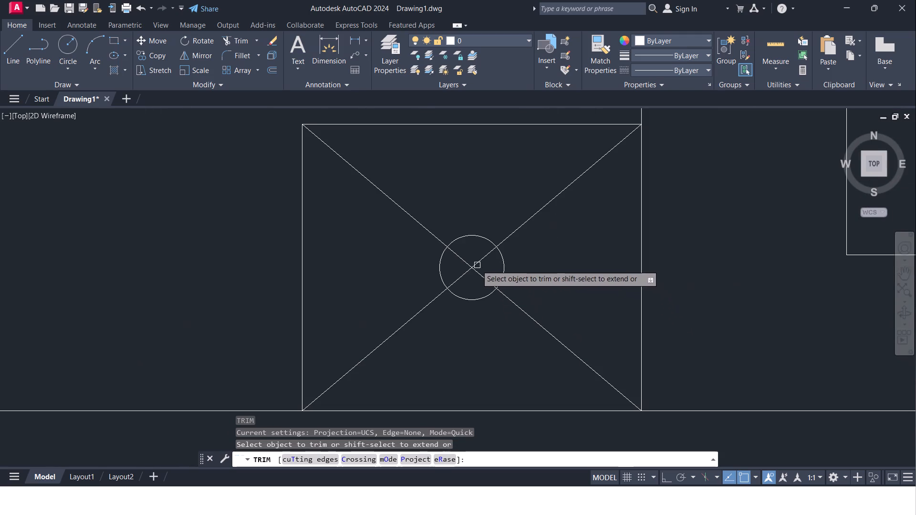
{"action": "left_click", "coordinate": [460, 261]}
{"action": "left_click", "coordinate": [474, 261]}
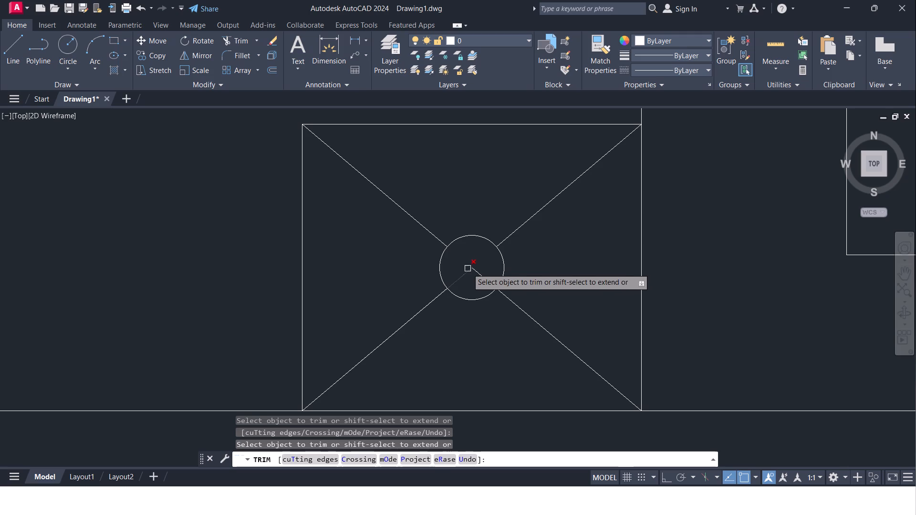
{"action": "left_click", "coordinate": [468, 268]}
{"action": "left_click", "coordinate": [480, 270]}
{"action": "scroll", "coordinate": [480, 270], "scroll_direction": "down", "scroll_amount": 3}
{"action": "middle_click", "coordinate": [496, 339]}
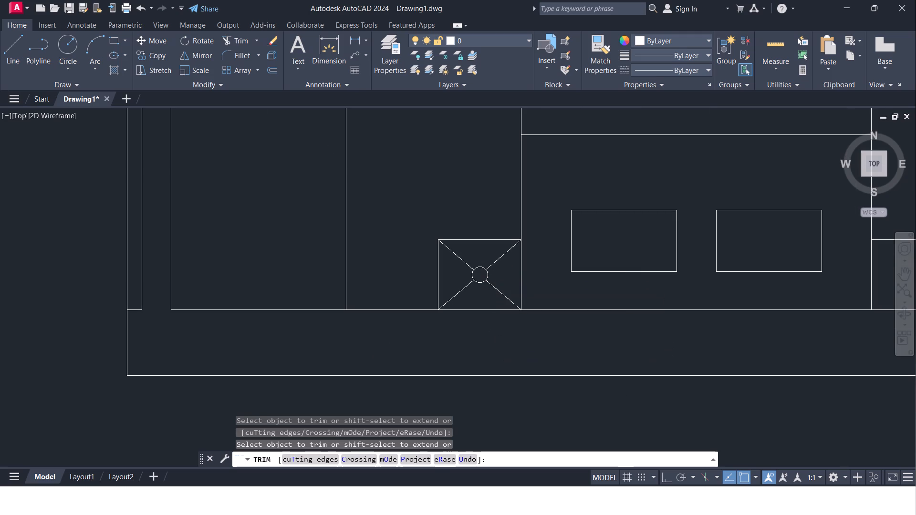
{"action": "key", "text": "Escape"}
{"action": "key", "text": "Escape"}
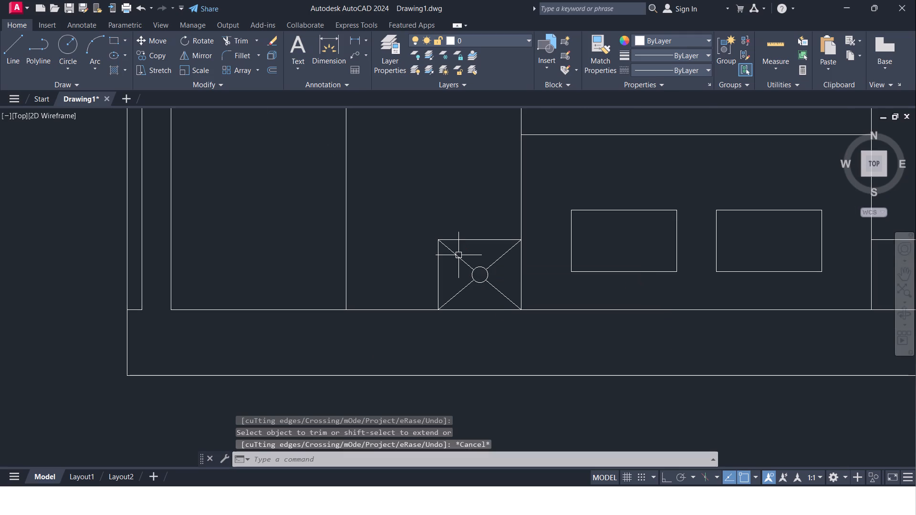
Copy the circle and four diagonal lines from the left bedside table's top-right corner to the right table's top-right corner, with Ortho on.
{"action": "left_click", "coordinate": [458, 255]}
{"action": "left_click", "coordinate": [498, 253]}
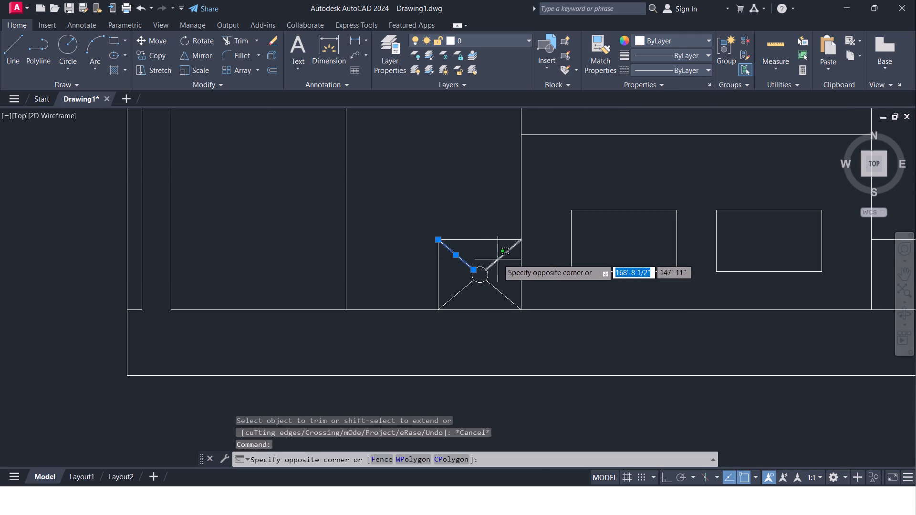
{"action": "left_click", "coordinate": [498, 259]}
{"action": "left_click", "coordinate": [499, 256]}
{"action": "left_click", "coordinate": [481, 268]}
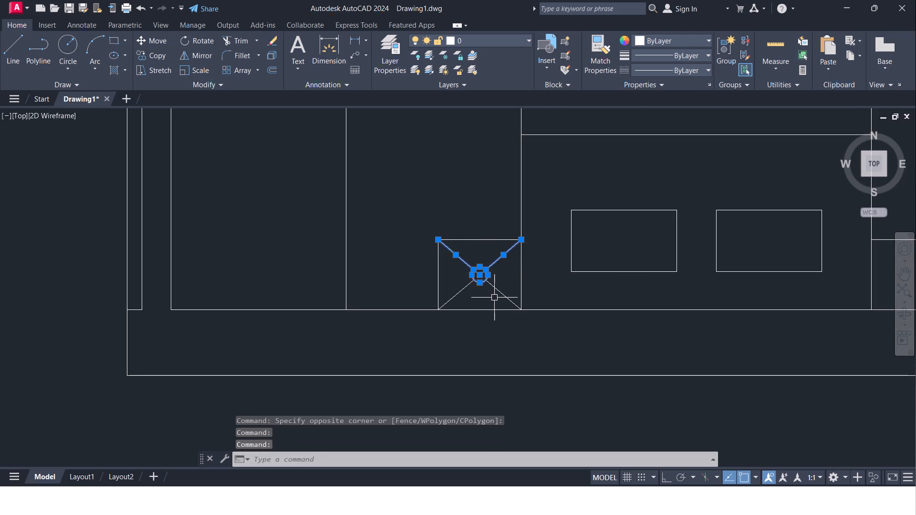
{"action": "left_click", "coordinate": [500, 295]}
{"action": "left_click", "coordinate": [458, 301]}
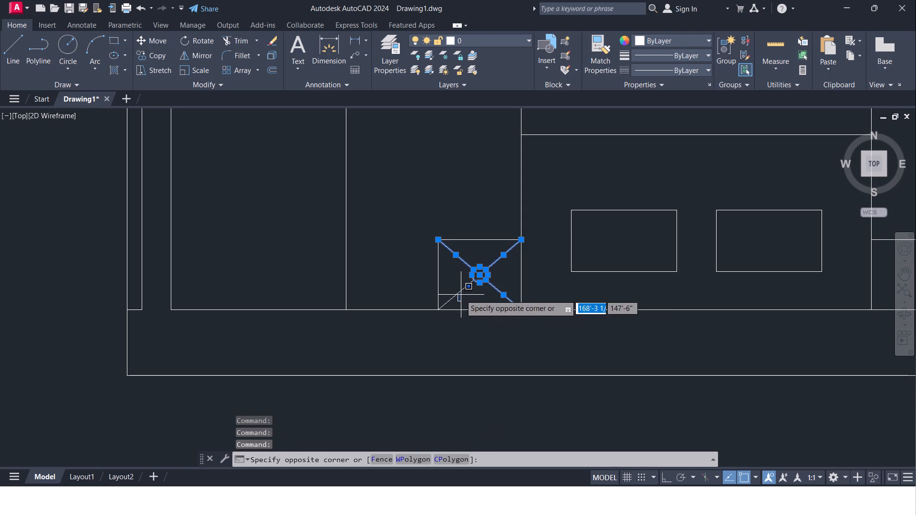
{"action": "left_click", "coordinate": [460, 294]}
{"action": "left_click", "coordinate": [464, 288]}
{"action": "scroll", "coordinate": [474, 290], "scroll_direction": "up", "scroll_amount": 2}
{"action": "middle_click_drag", "start_coordinate": [475, 289], "coordinate": [447, 285]}
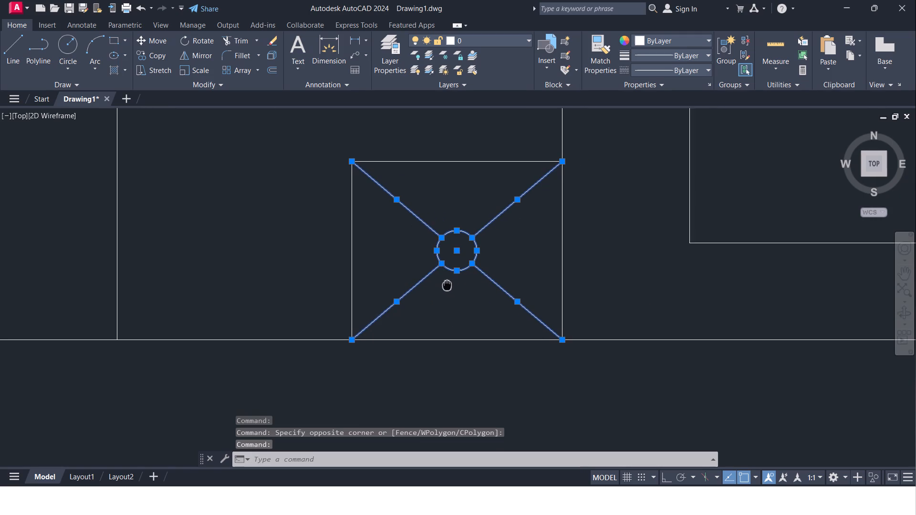
{"action": "middle_click_drag", "start_coordinate": [447, 285], "coordinate": [446, 285]}
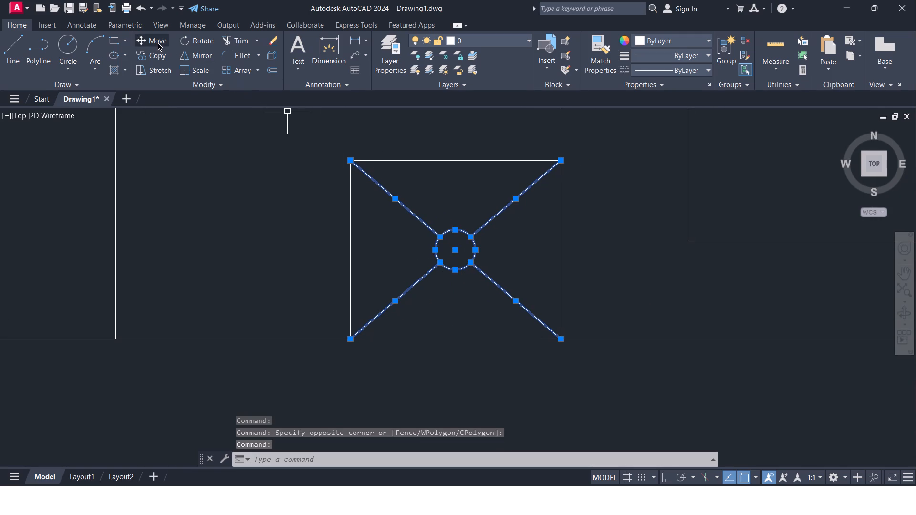
{"action": "left_click", "coordinate": [159, 52]}
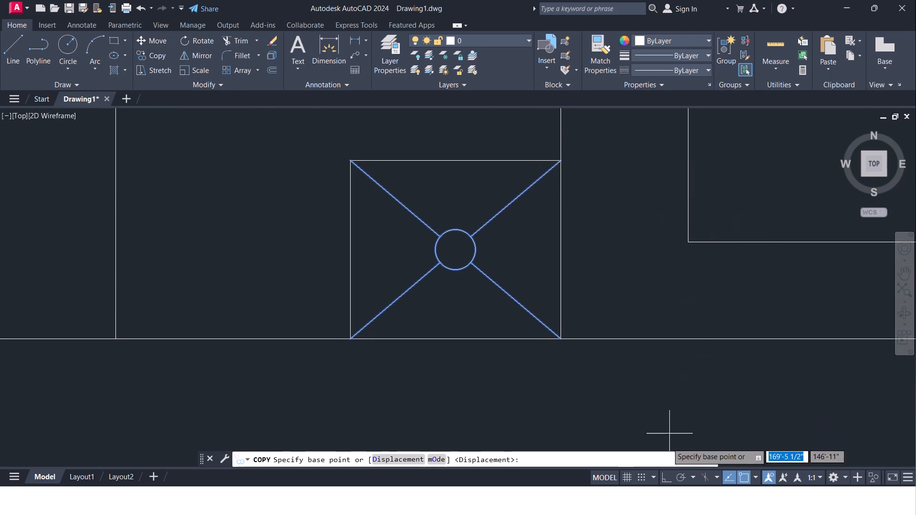
{"action": "left_click", "coordinate": [663, 474]}
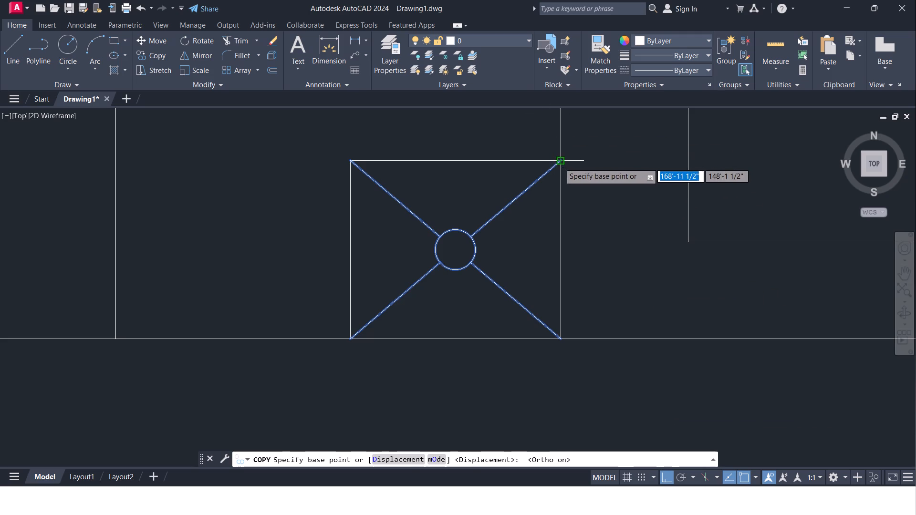
{"action": "left_click", "coordinate": [559, 163]}
{"action": "middle_click_drag", "start_coordinate": [742, 173], "coordinate": [436, 169]}
{"action": "middle_click_drag", "start_coordinate": [894, 187], "coordinate": [360, 170]}
{"action": "middle_click_drag", "start_coordinate": [724, 165], "coordinate": [716, 166]}
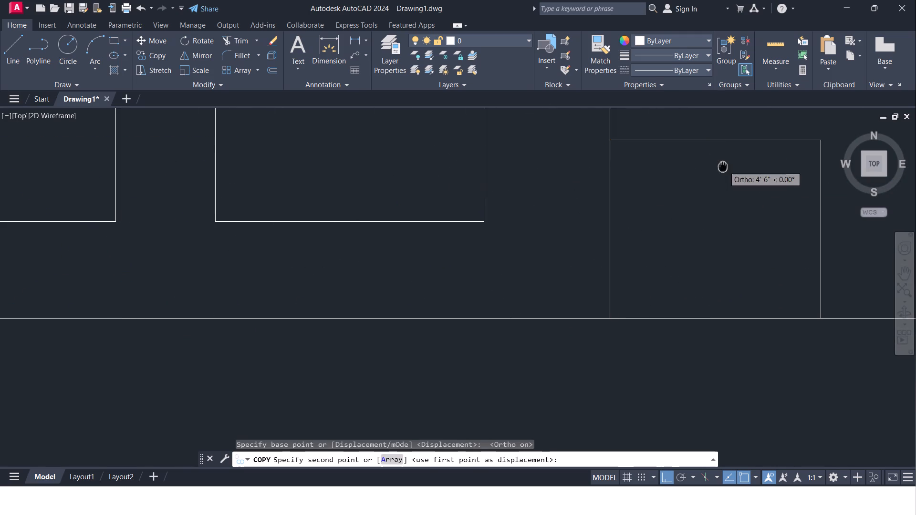
{"action": "middle_click_drag", "start_coordinate": [716, 166], "coordinate": [551, 173]}
{"action": "left_click", "coordinate": [649, 151]}
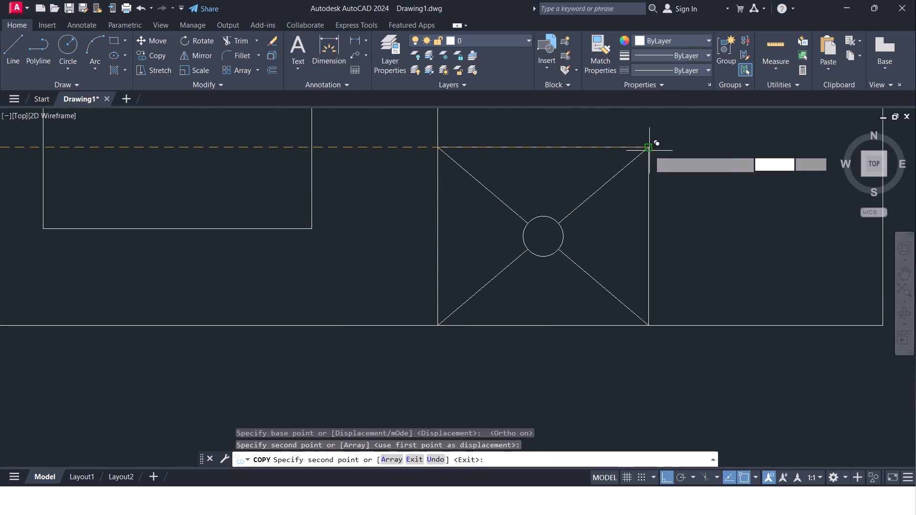
{"action": "key", "text": "Escape"}
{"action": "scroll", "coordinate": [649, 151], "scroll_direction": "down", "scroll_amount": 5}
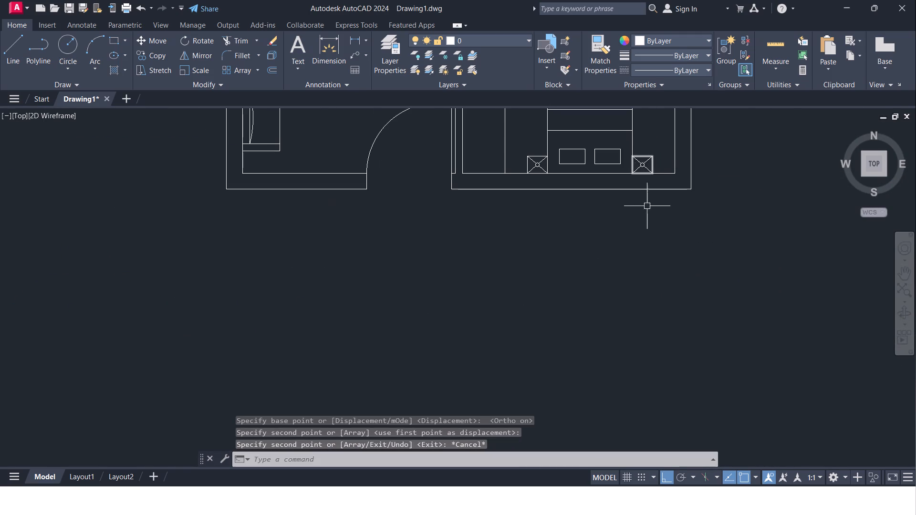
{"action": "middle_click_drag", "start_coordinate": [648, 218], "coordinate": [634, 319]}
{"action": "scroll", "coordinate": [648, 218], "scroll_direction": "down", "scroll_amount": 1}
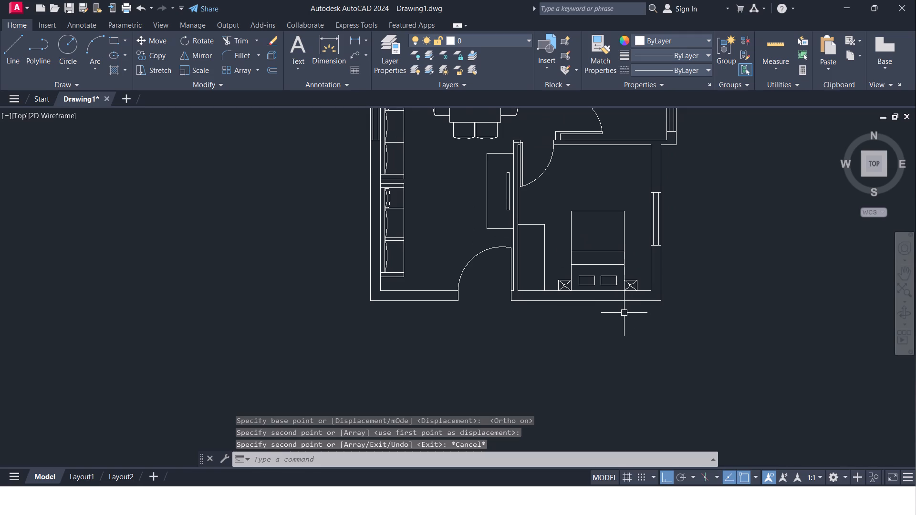
Move the TV unit's long front edge about 0'-8" toward the wall shared with the lower-right bedroom.
{"action": "middle_click_drag", "start_coordinate": [625, 156], "coordinate": [603, 268]}
{"action": "middle_click_drag", "start_coordinate": [630, 186], "coordinate": [605, 246]}
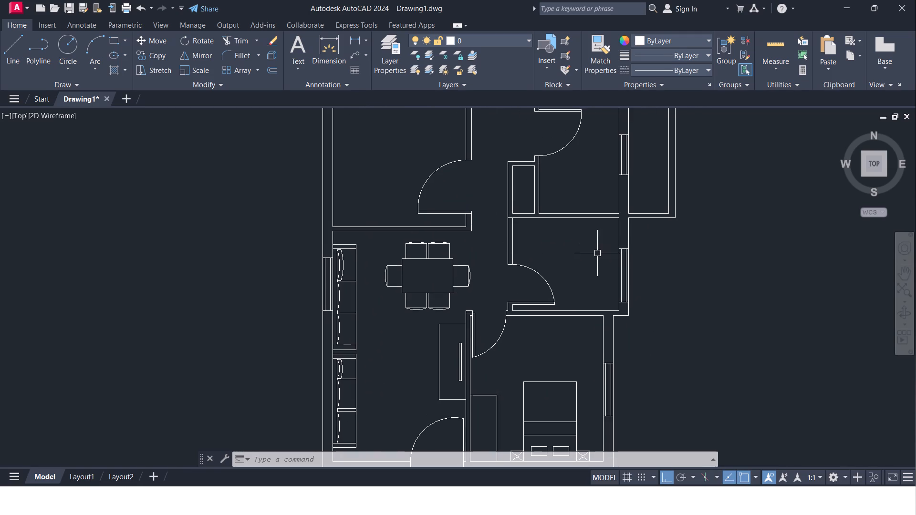
{"action": "scroll", "coordinate": [601, 252], "scroll_direction": "up", "scroll_amount": 1}
{"action": "middle_click_drag", "start_coordinate": [601, 252], "coordinate": [631, 173]}
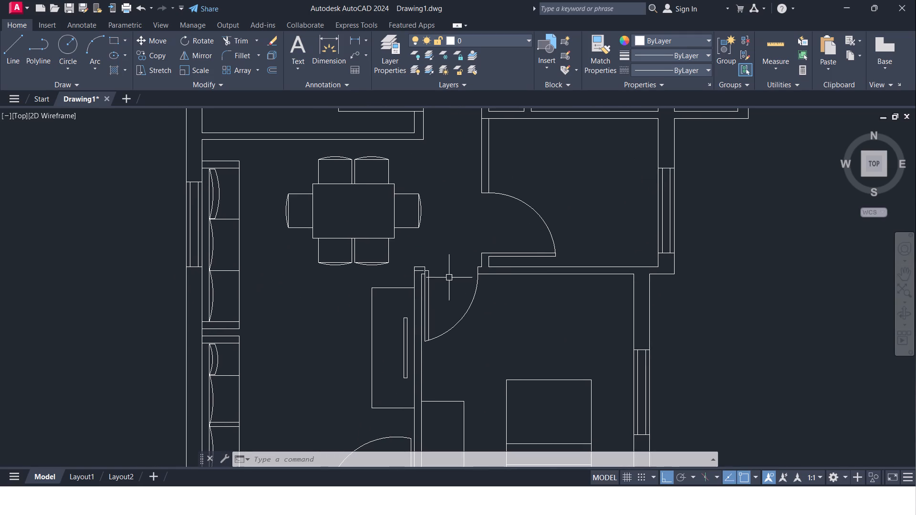
{"action": "scroll", "coordinate": [433, 287], "scroll_direction": "up", "scroll_amount": 1}
{"action": "middle_click_drag", "start_coordinate": [433, 287], "coordinate": [528, 155]}
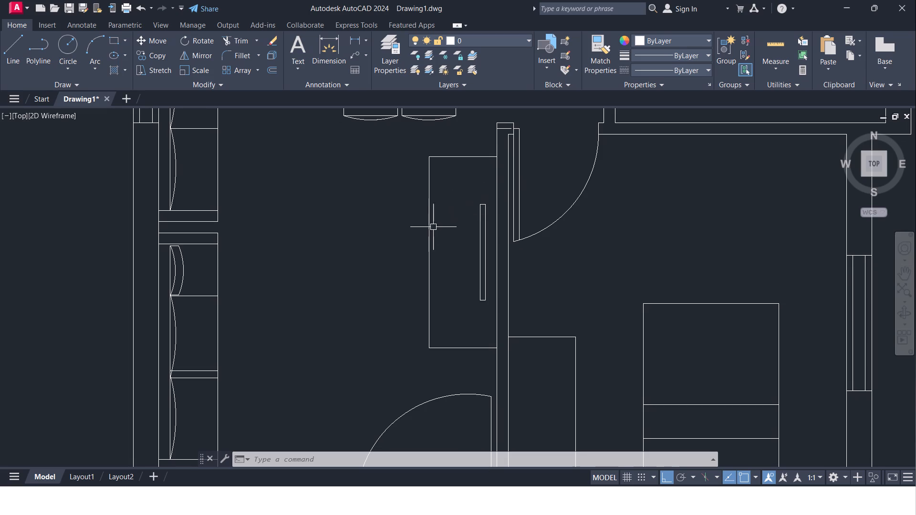
{"action": "left_click", "coordinate": [428, 232]}
{"action": "left_click", "coordinate": [150, 40]}
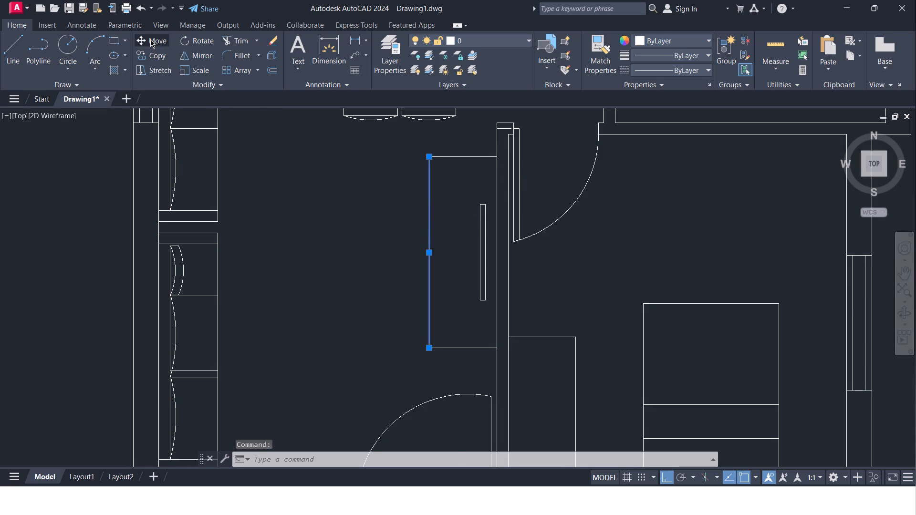
{"action": "left_click", "coordinate": [427, 249]}
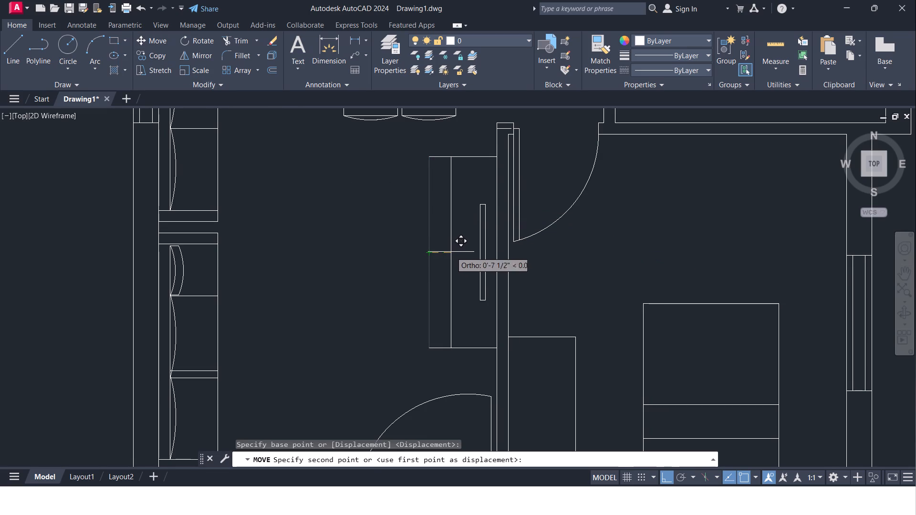
{"action": "left_click", "coordinate": [452, 252]}
{"action": "key", "text": "Escape"}
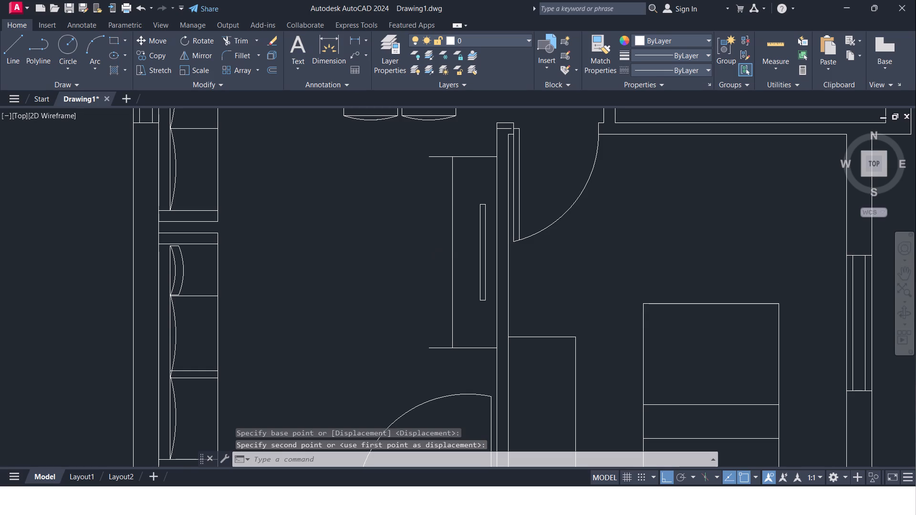
Trim the overhanging ends of the TV unit's two short edges back to its moved front edge.
{"action": "type", "text": "TR"}
{"action": "left_click", "coordinate": [474, 280]}
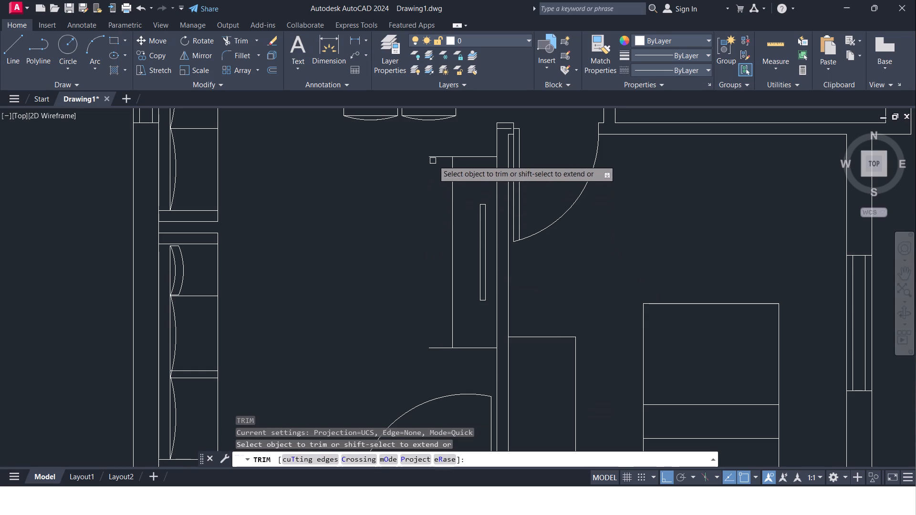
{"action": "left_click", "coordinate": [435, 159]}
{"action": "left_click", "coordinate": [446, 346]}
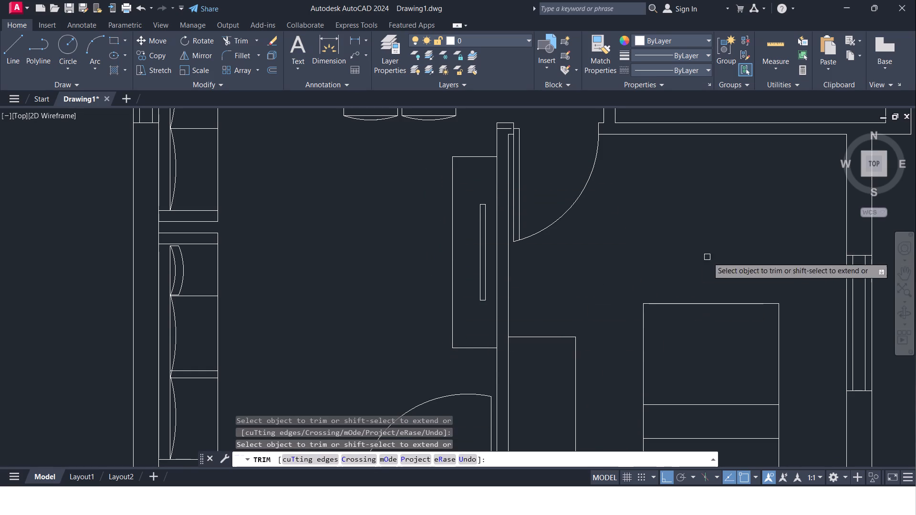
{"action": "middle_click_drag", "start_coordinate": [708, 257], "coordinate": [314, 276]}
{"action": "middle_click_drag", "start_coordinate": [410, 203], "coordinate": [448, 422]}
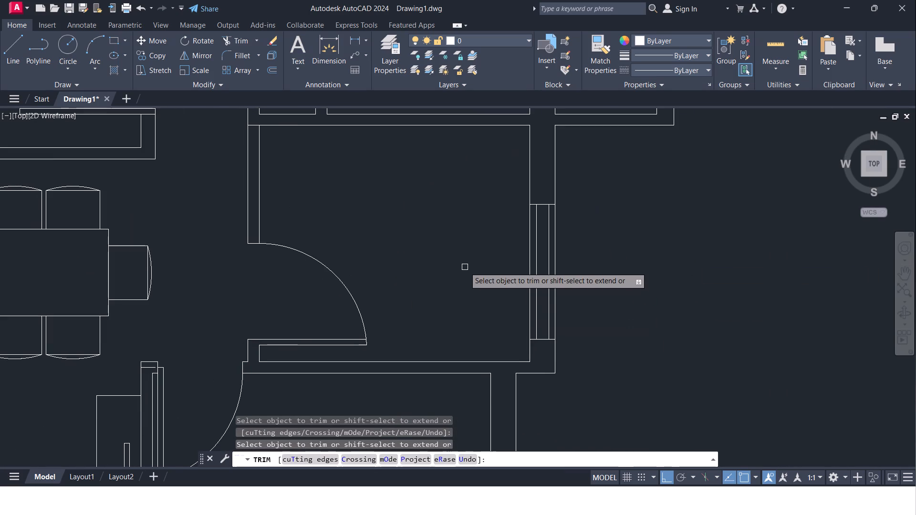
{"action": "key", "text": "Escape"}
Offset the bottom, window-side and top inner wall lines of the small room above the bedroom 2' inward.
{"action": "middle_click_drag", "start_coordinate": [457, 275], "coordinate": [412, 211]}
{"action": "key", "text": "o"}
{"action": "key", "text": "Return"}
{"action": "key", "text": "3"}
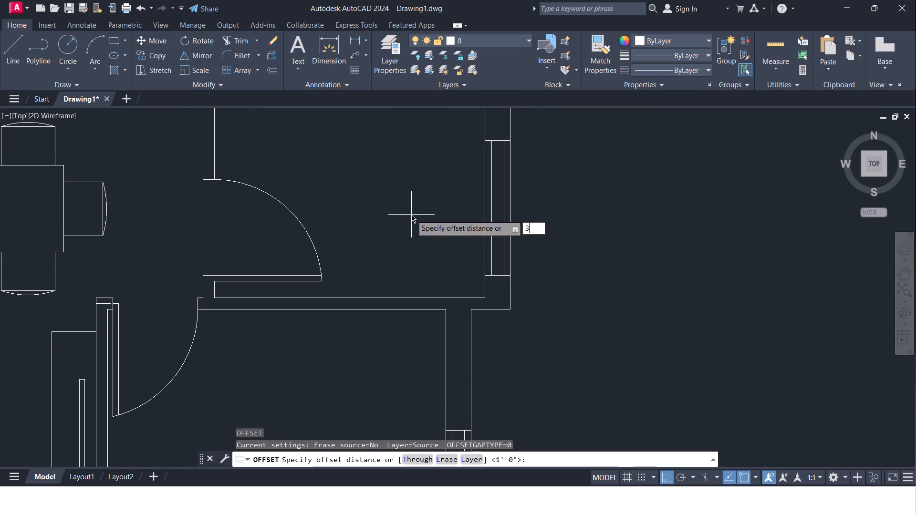
{"action": "key", "text": "BackSpace"}
{"action": "type", "text": "2'"}
{"action": "key", "text": "Return"}
{"action": "left_click", "coordinate": [411, 296]}
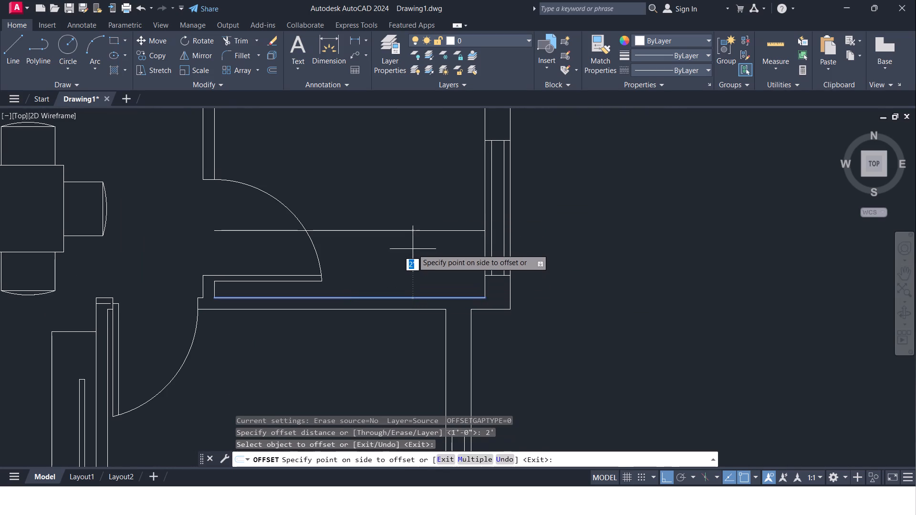
{"action": "left_click", "coordinate": [412, 247]}
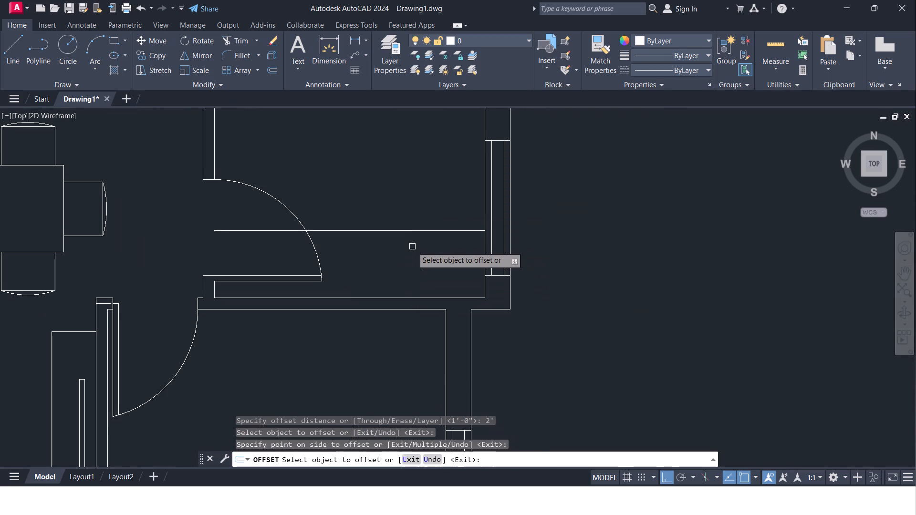
{"action": "left_click", "coordinate": [483, 206]}
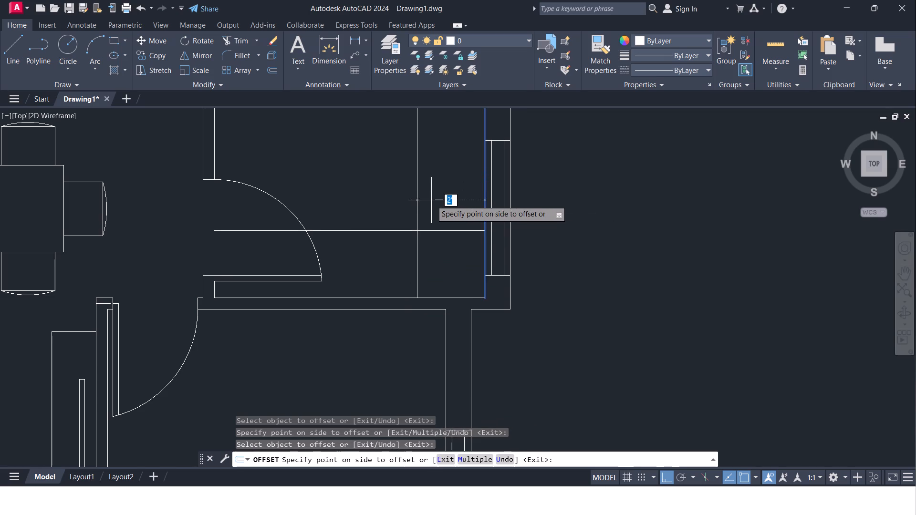
{"action": "left_click", "coordinate": [431, 200]}
{"action": "middle_click_drag", "start_coordinate": [431, 200], "coordinate": [416, 351]}
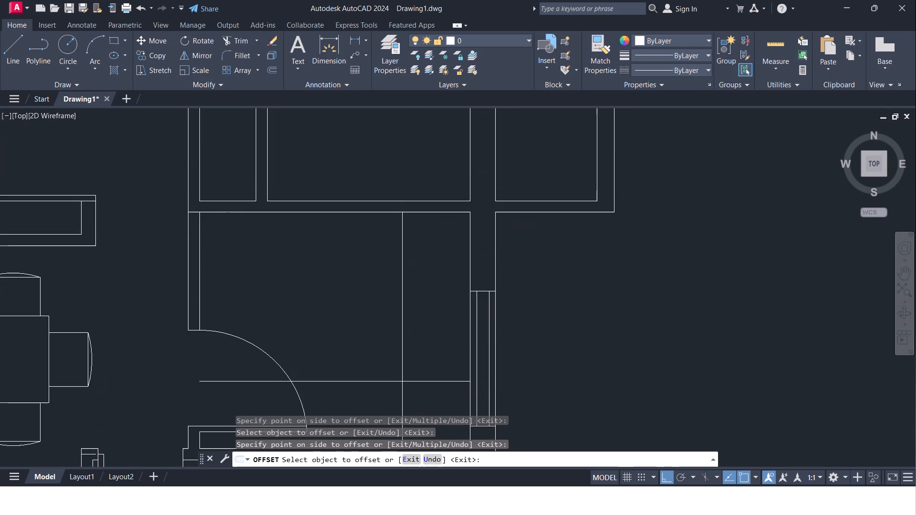
{"action": "middle_click_drag", "start_coordinate": [416, 351], "coordinate": [438, 308]}
{"action": "left_click_drag", "start_coordinate": [375, 169], "coordinate": [375, 174]}
{"action": "left_click", "coordinate": [380, 221]}
{"action": "key", "text": "Escape"}
Trim the vertical offset line above the upper offset line, and the lower offset line between the vertical line and the door side.
{"action": "type", "text": "TR"}
{"action": "left_click", "coordinate": [428, 248]}
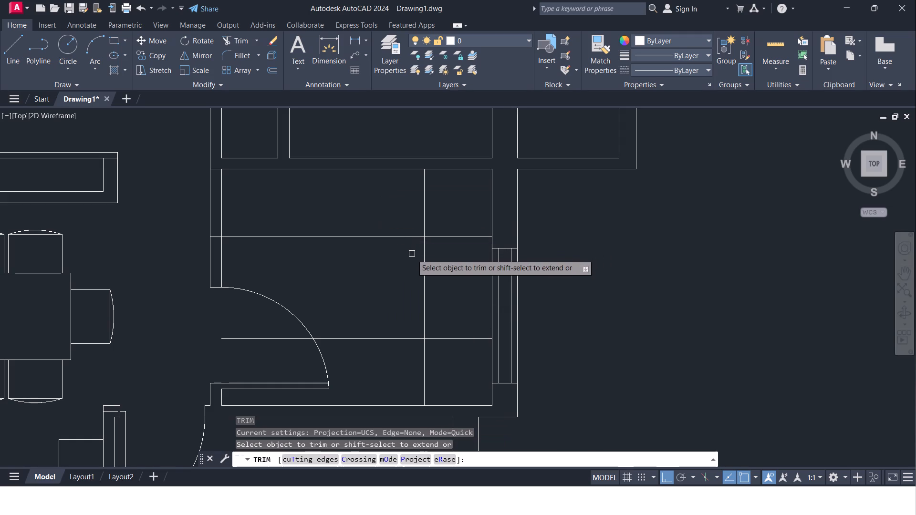
{"action": "left_click", "coordinate": [423, 214]}
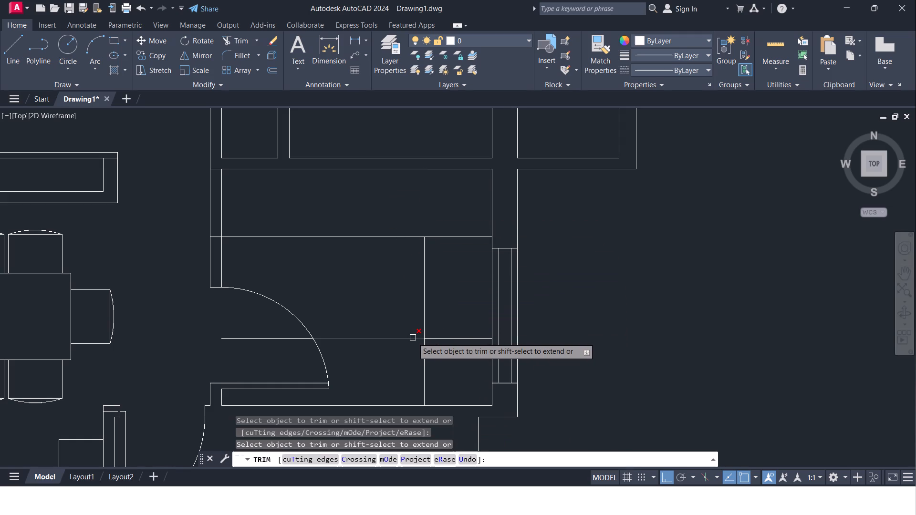
{"action": "left_click", "coordinate": [413, 338]}
{"action": "left_click", "coordinate": [290, 339]}
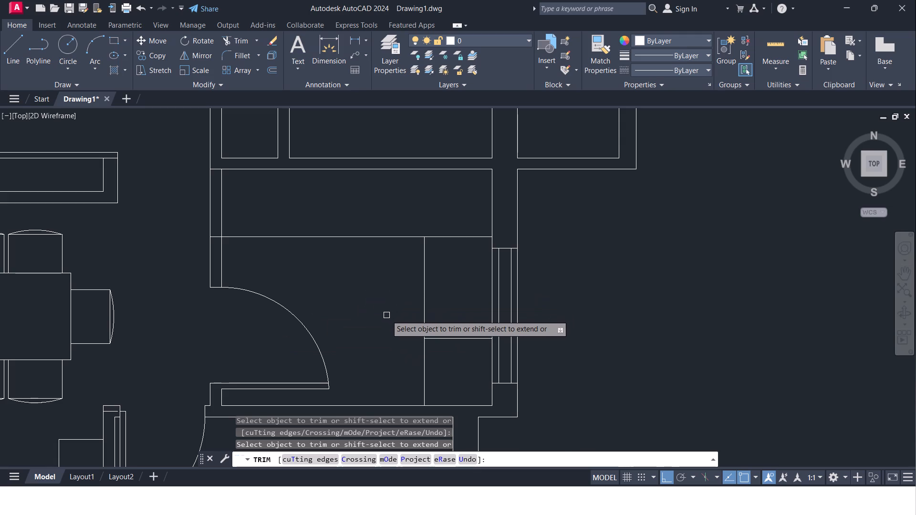
{"action": "middle_click_drag", "start_coordinate": [397, 315], "coordinate": [406, 271]}
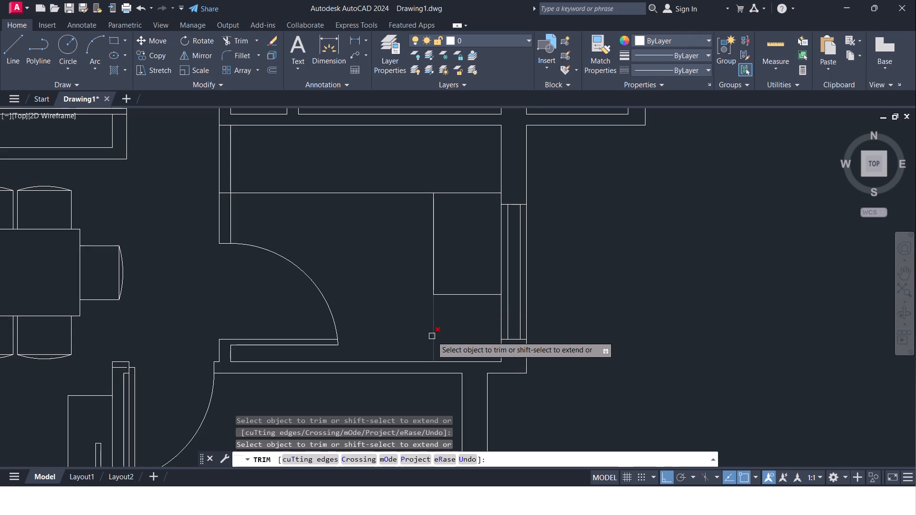
{"action": "key", "text": "Escape"}
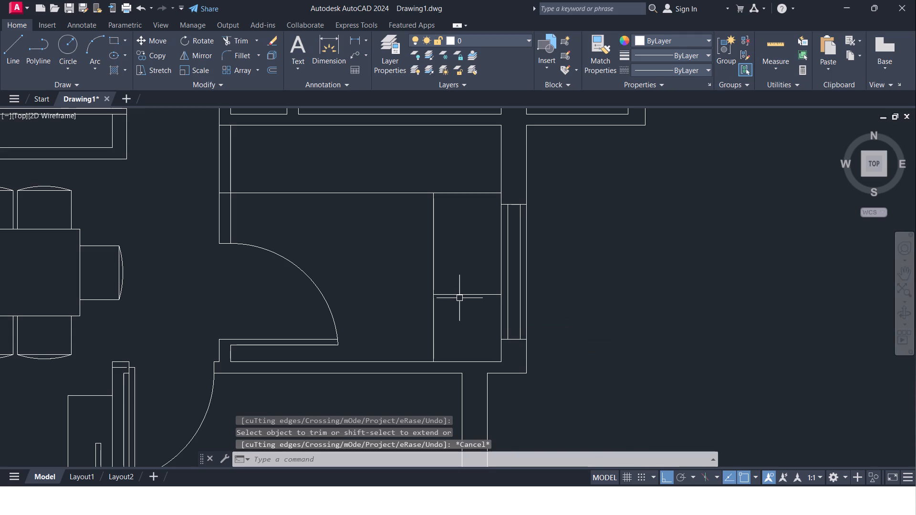
Extend the remaining short piece of the lower offset line in both directions, reaching the door swing arc and the window line.
{"action": "left_click", "coordinate": [459, 295]}
{"action": "key", "text": "Escape"}
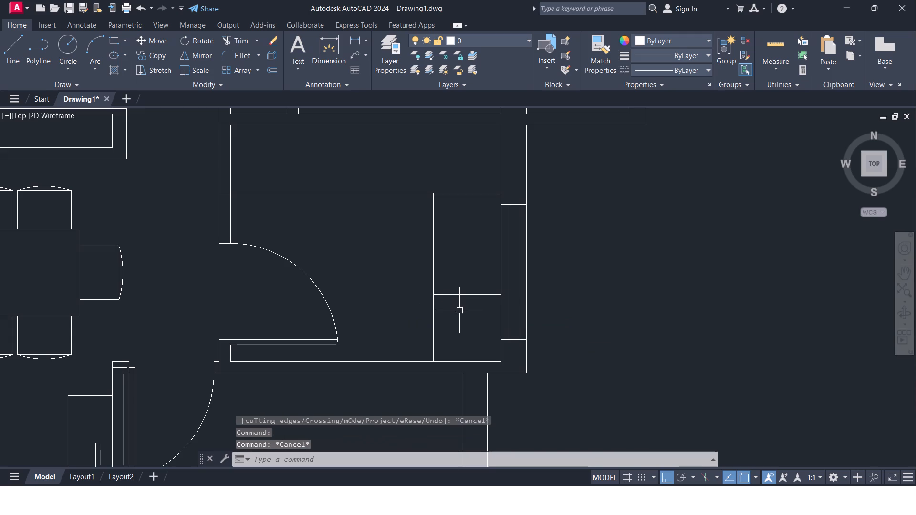
{"action": "type", "text": "EX"}
{"action": "left_click", "coordinate": [487, 334]}
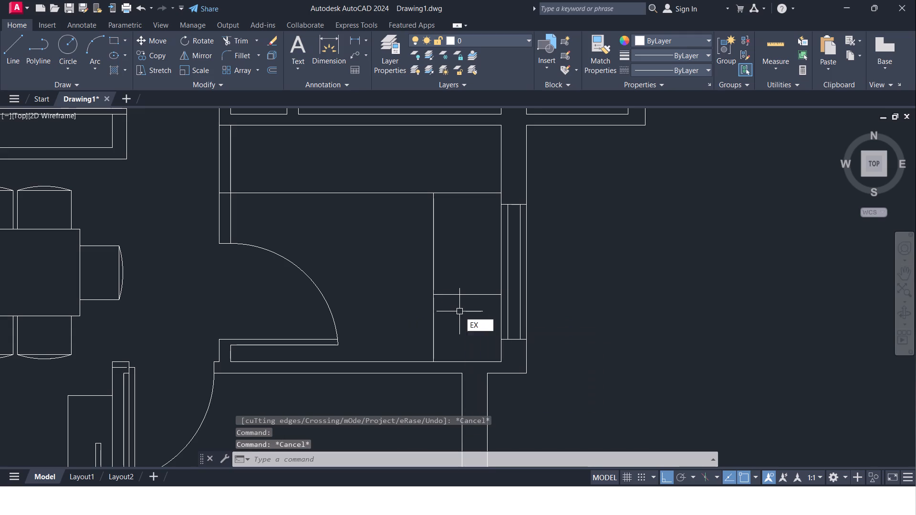
{"action": "left_click", "coordinate": [468, 296]}
{"action": "left_click", "coordinate": [456, 294]}
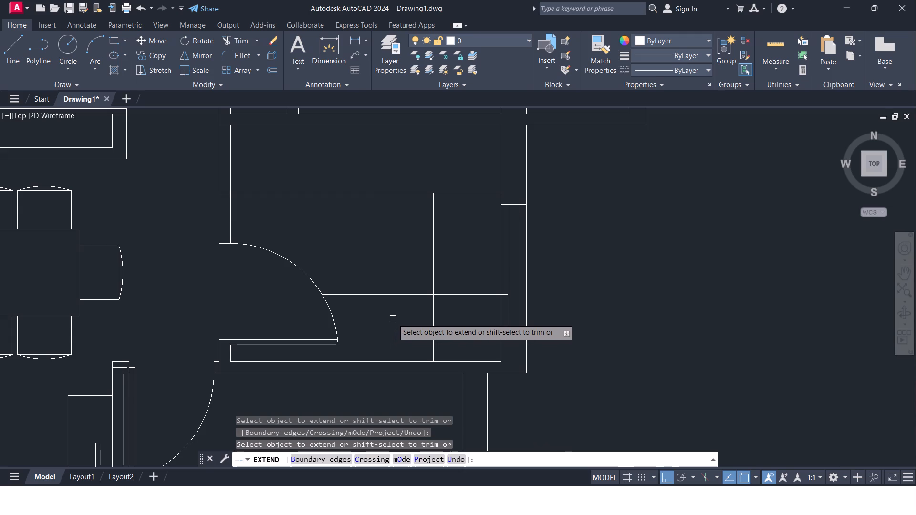
{"action": "key", "text": "Escape"}
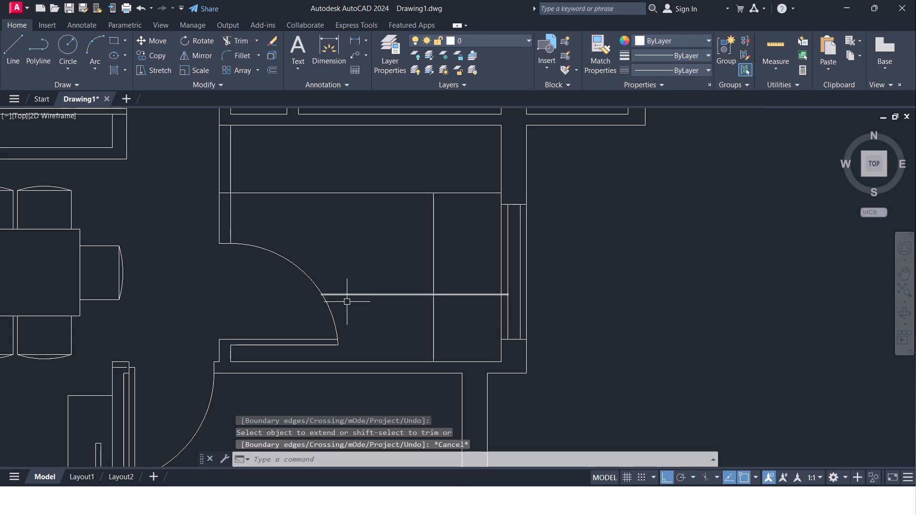
Draw a vertical line between the door swing and the vertical offset line, crossing the lower offset line and the bottom wall.
{"action": "left_click", "coordinate": [9, 54]}
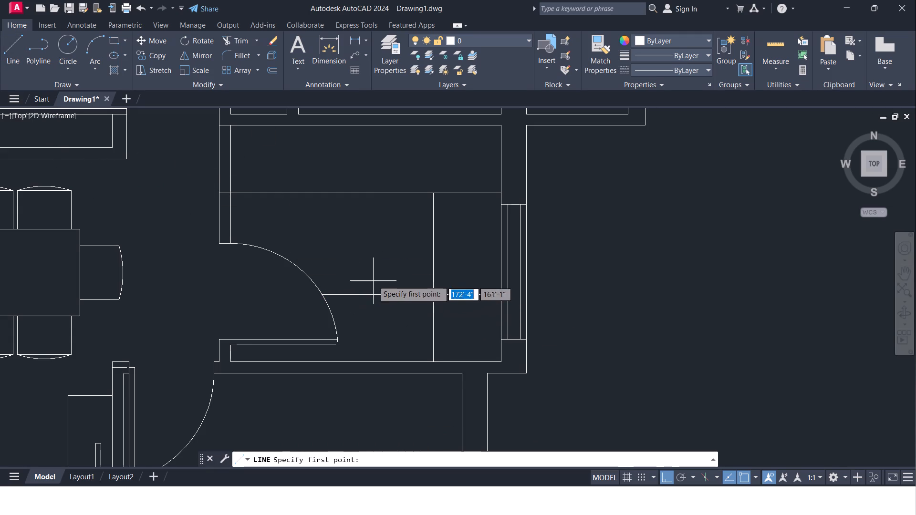
{"action": "left_click", "coordinate": [363, 278]}
{"action": "left_click", "coordinate": [369, 407]}
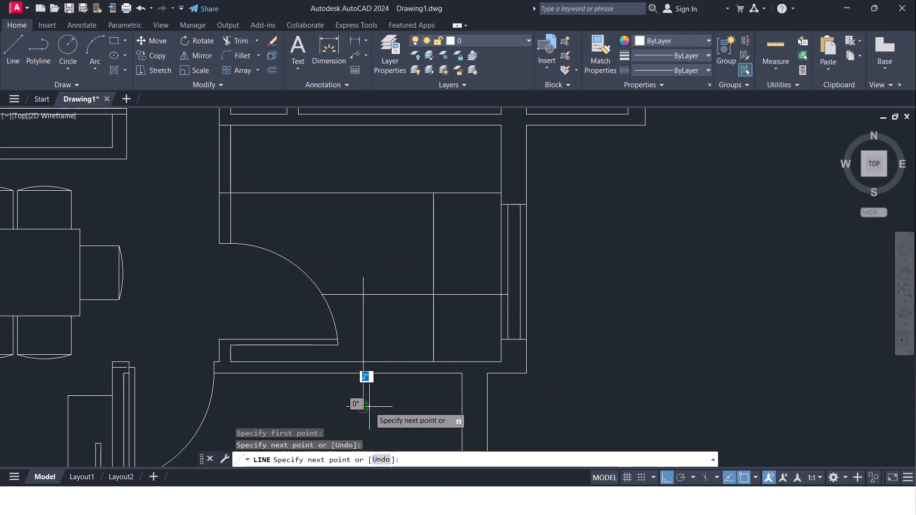
{"action": "key", "text": "Escape"}
Trim the new vertical line to between the lower offset line and inner wall line, and remove the offset line's piece toward the door.
{"action": "type", "text": "TR"}
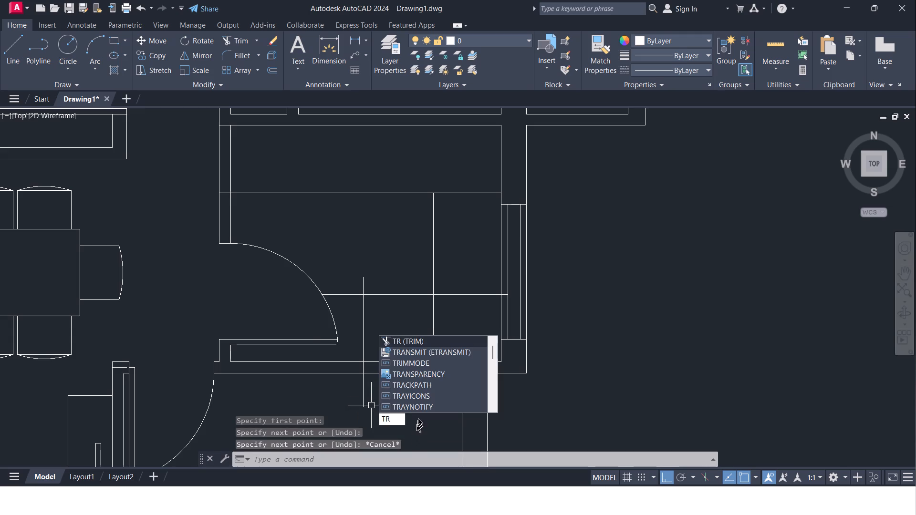
{"action": "left_click", "coordinate": [420, 338]}
{"action": "left_click", "coordinate": [364, 397]}
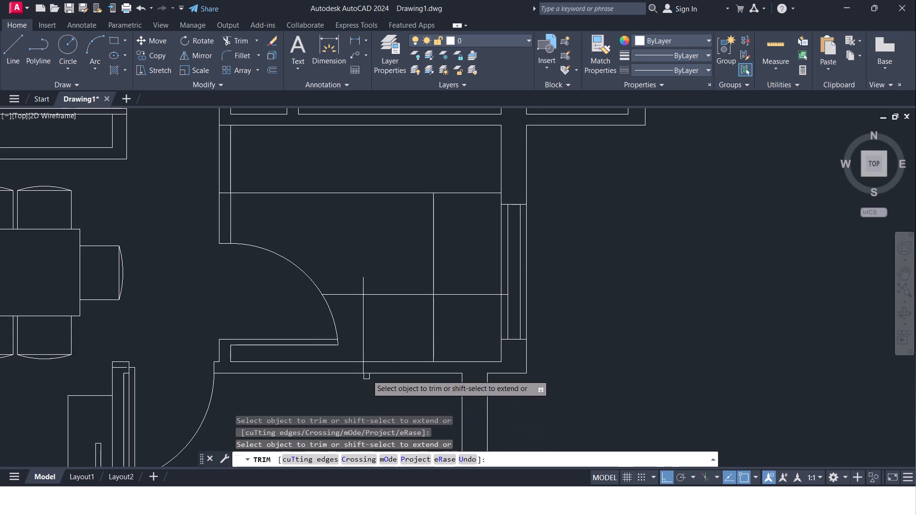
{"action": "left_click", "coordinate": [365, 370]}
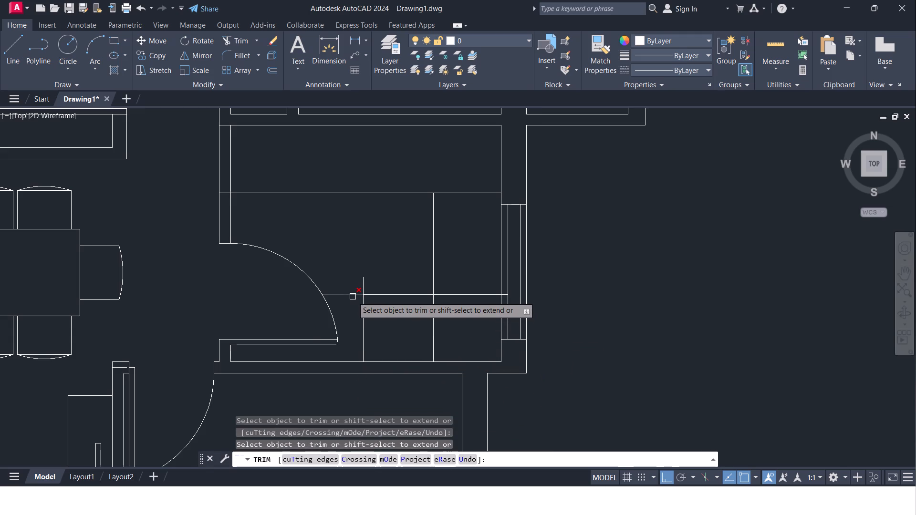
{"action": "left_click", "coordinate": [353, 297]}
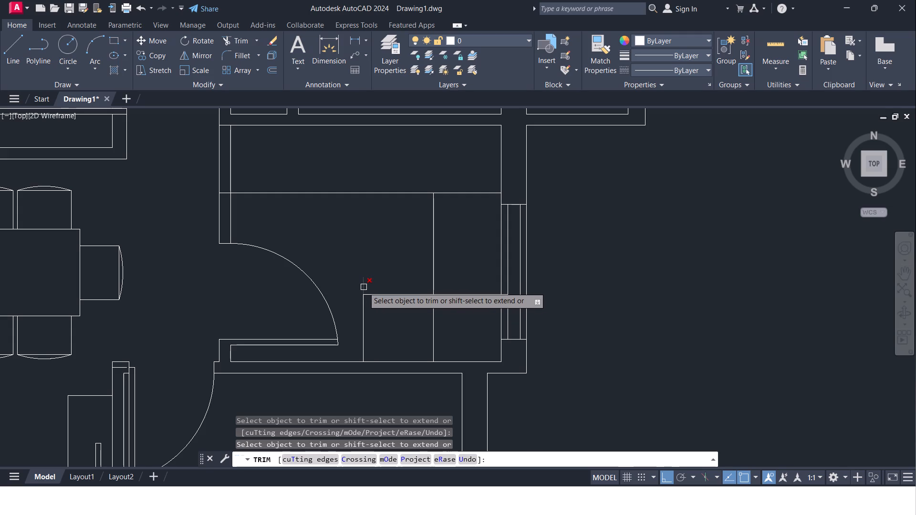
{"action": "left_click", "coordinate": [364, 287]}
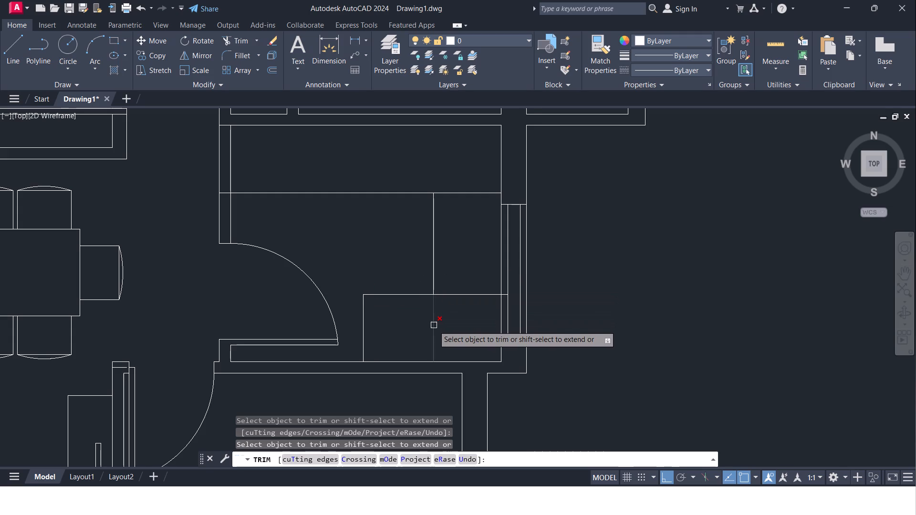
Trim the overlapping segments inside the counter's two window-side corners and the upper line's piece crossing the door-side wall.
{"action": "left_click", "coordinate": [434, 326]}
{"action": "left_click", "coordinate": [462, 295]}
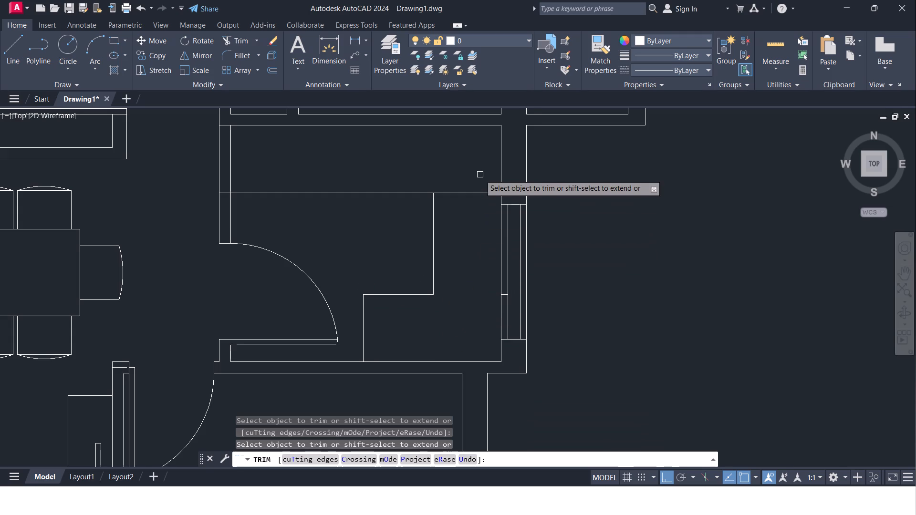
{"action": "left_click", "coordinate": [467, 191]}
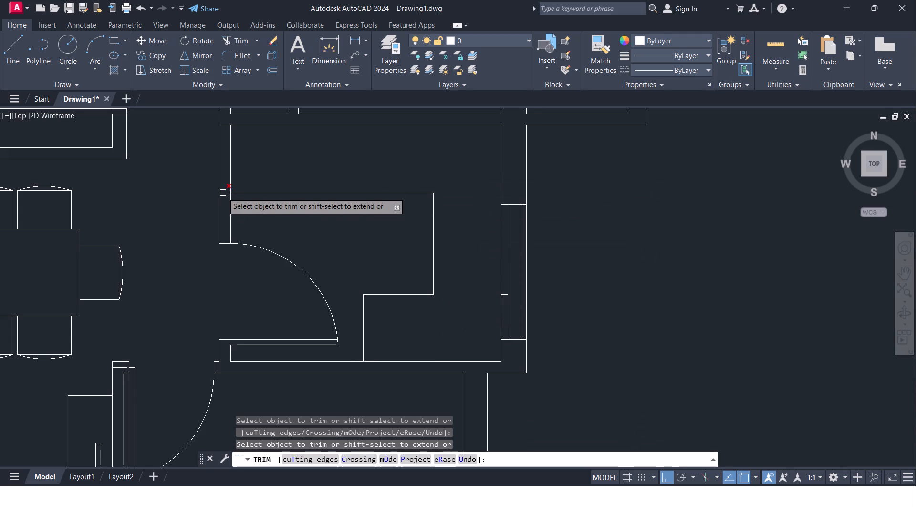
{"action": "left_click", "coordinate": [223, 193]}
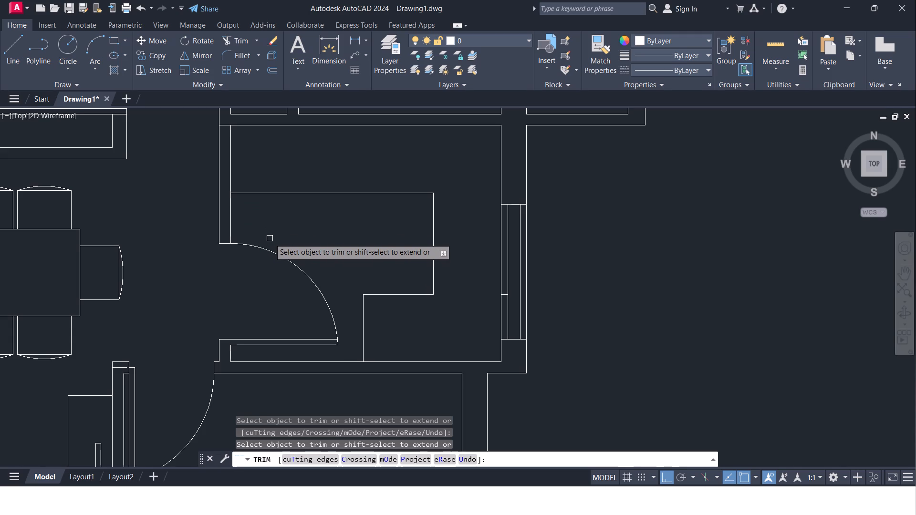
{"action": "middle_click_drag", "start_coordinate": [269, 227], "coordinate": [280, 264]}
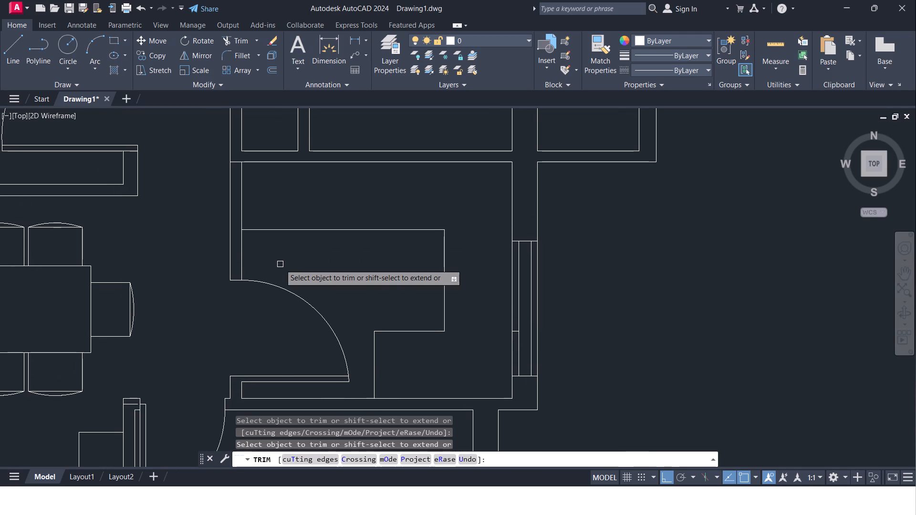
{"action": "key", "text": "Escape"}
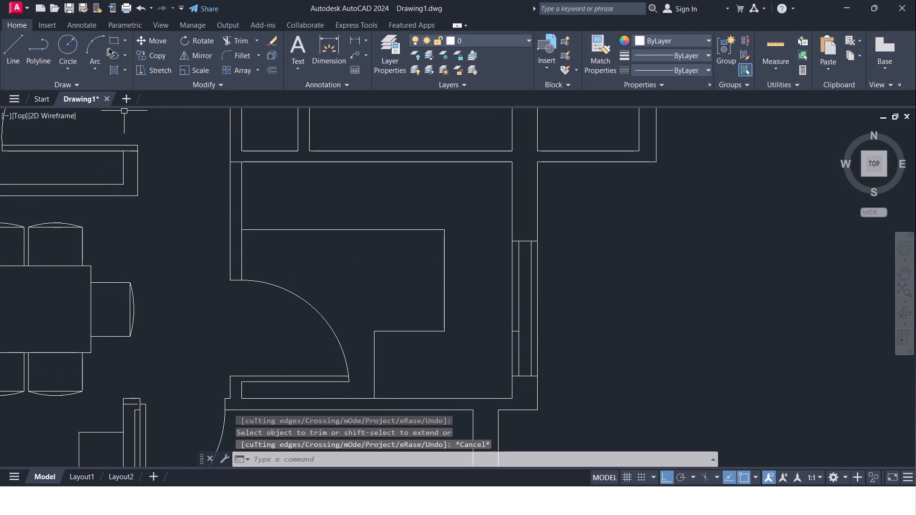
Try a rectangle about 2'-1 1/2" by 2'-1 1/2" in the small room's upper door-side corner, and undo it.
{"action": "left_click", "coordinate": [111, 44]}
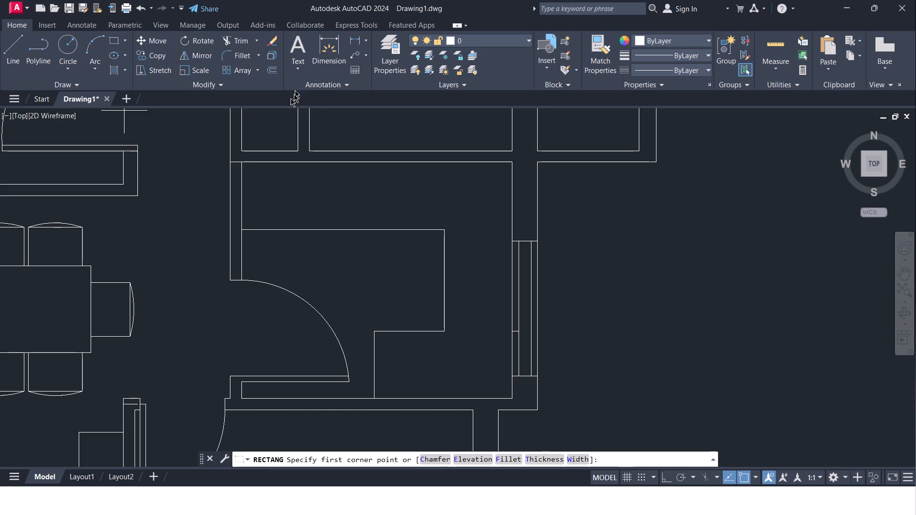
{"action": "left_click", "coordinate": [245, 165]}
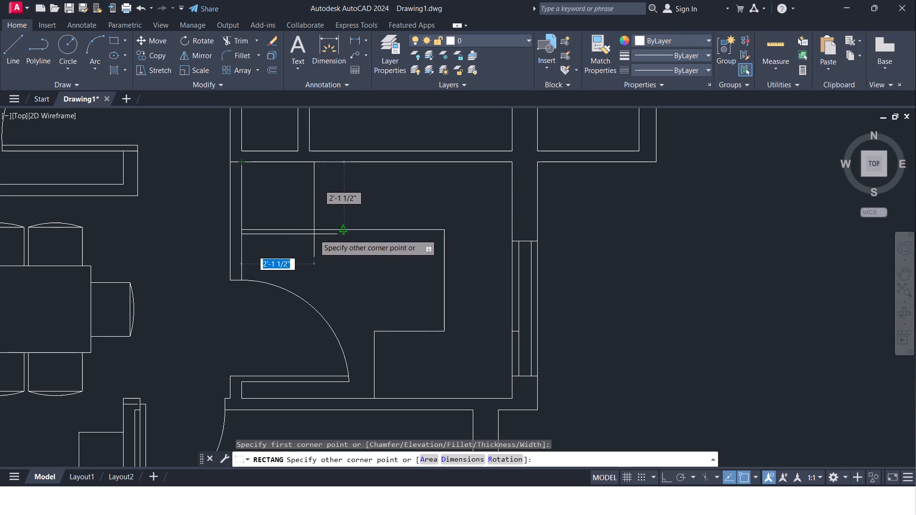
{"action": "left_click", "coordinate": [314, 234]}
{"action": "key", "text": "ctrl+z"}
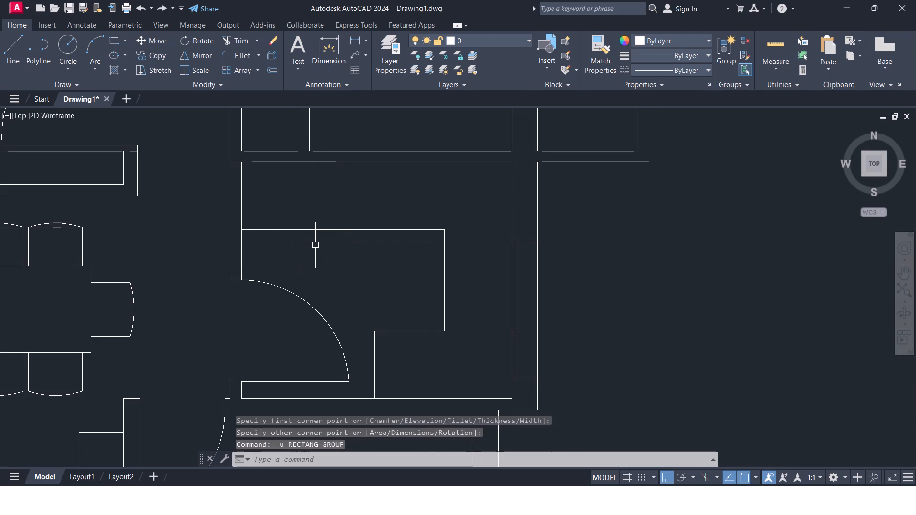
Draw a rectangle about 2'-3 1/2" by 2'-4" from the small room's upper door-side inner corner.
{"action": "left_click", "coordinate": [114, 41]}
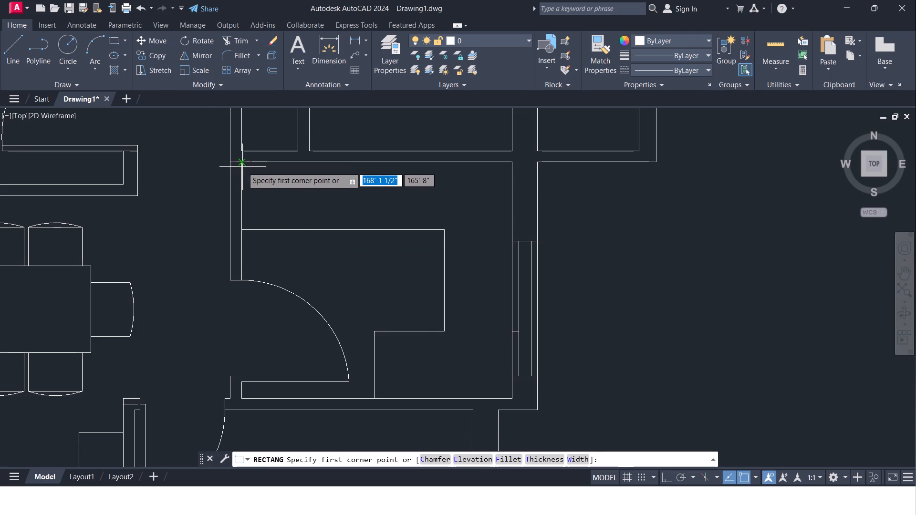
{"action": "left_click", "coordinate": [242, 166]}
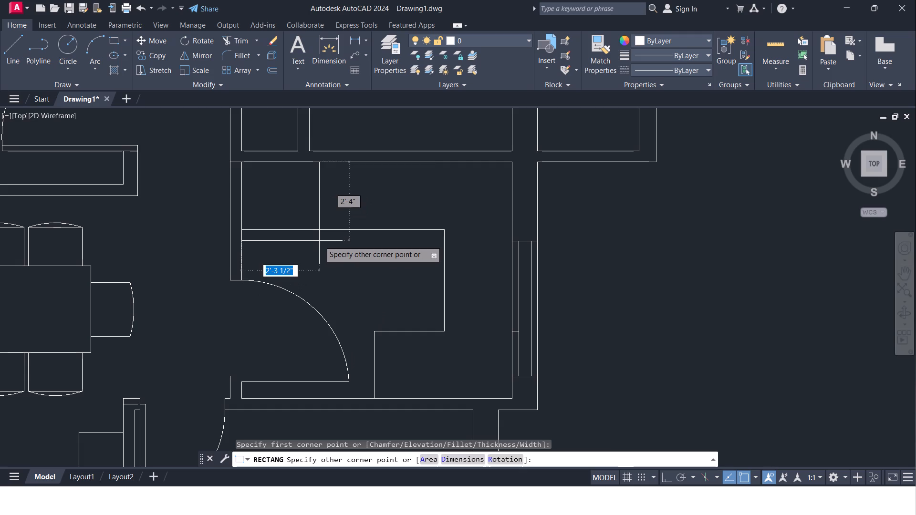
{"action": "left_click", "coordinate": [319, 241]}
{"action": "key", "text": "Escape"}
Trim the upper counter line's segment that runs inside the new corner rectangle.
{"action": "key", "text": "t"}
{"action": "key", "text": "r"}
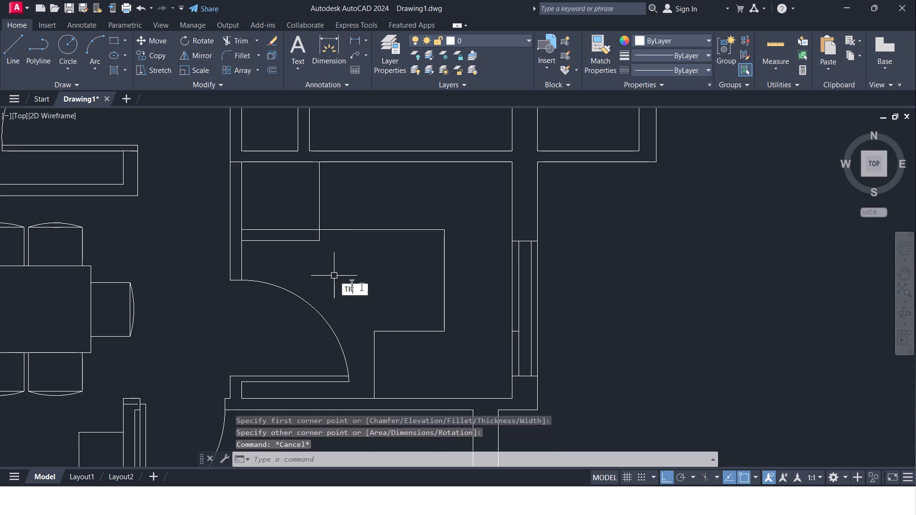
{"action": "left_click", "coordinate": [364, 299]}
{"action": "left_click", "coordinate": [291, 230]}
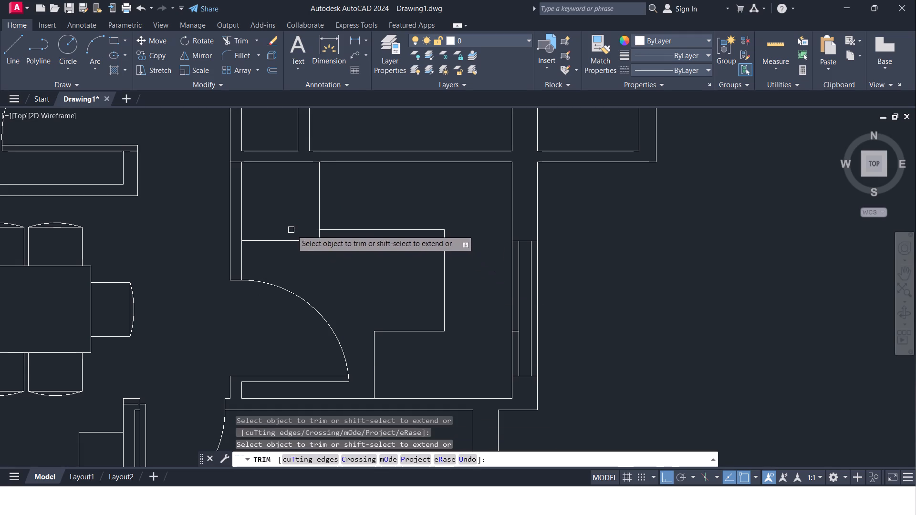
{"action": "middle_click_drag", "start_coordinate": [357, 279], "coordinate": [341, 288]}
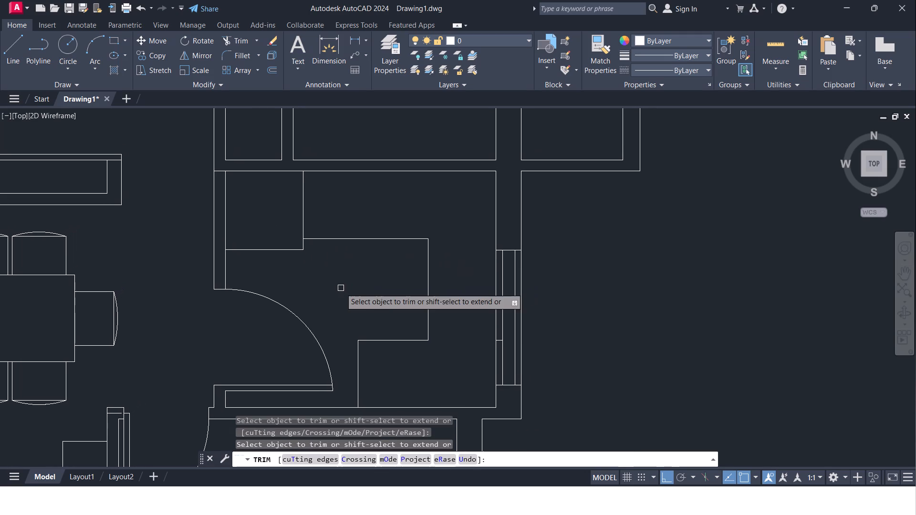
{"action": "key", "text": "Escape"}
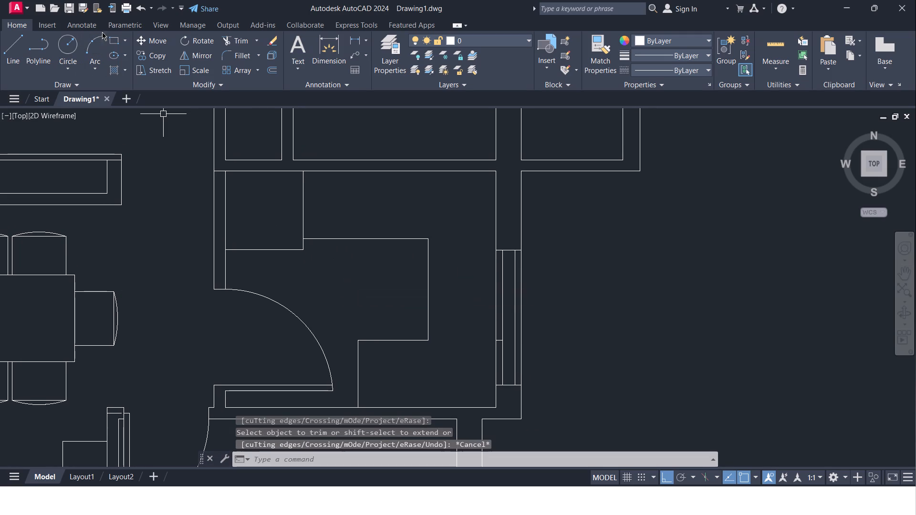
Draw a rectangle about 1'-10" wide along the upper wall, from the corner rectangle's upper corner down to the counter line.
{"action": "left_click", "coordinate": [113, 41]}
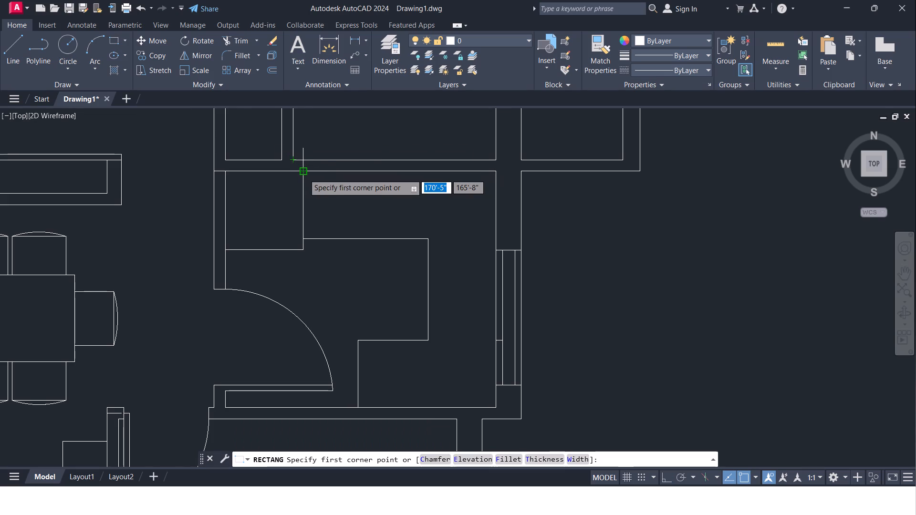
{"action": "left_click", "coordinate": [304, 174]}
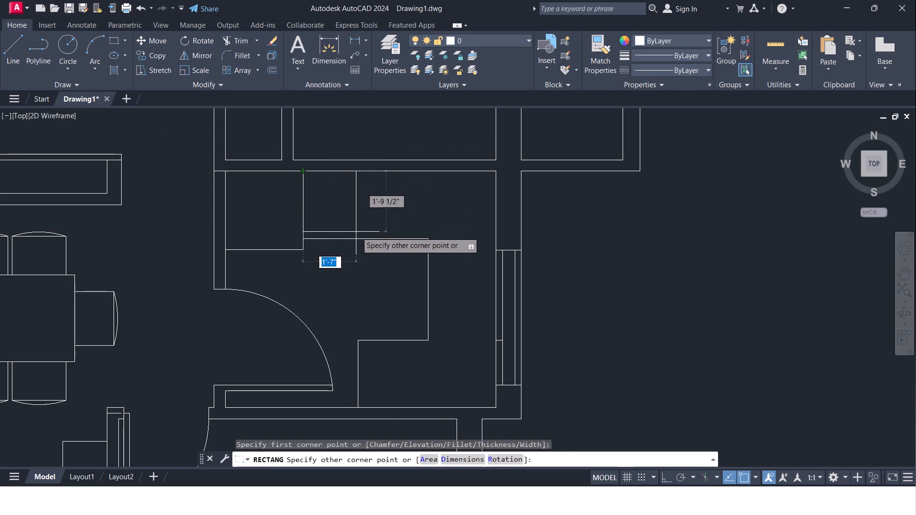
{"action": "left_click", "coordinate": [363, 237]}
{"action": "key", "text": "Escape"}
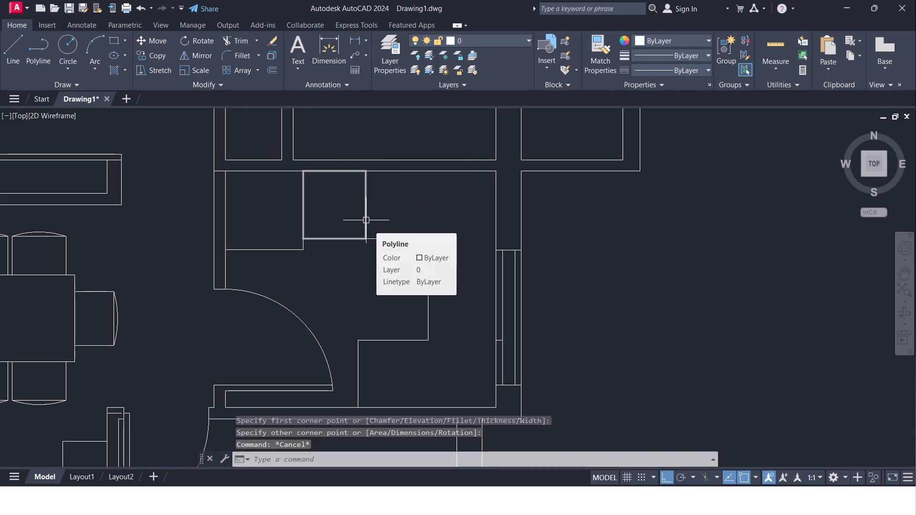
Copy the new rectangle 1'-10" toward the window, ending at the counter's inner corner.
{"action": "left_click", "coordinate": [366, 220]}
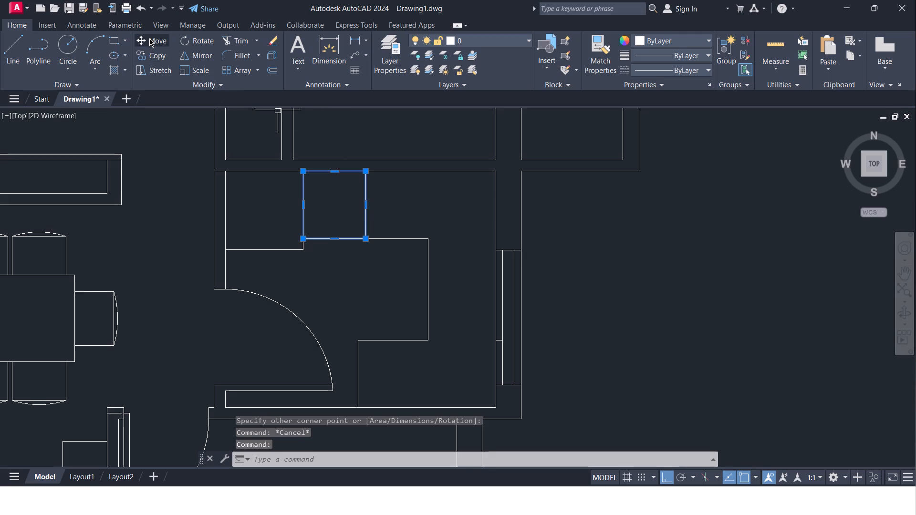
{"action": "left_click", "coordinate": [161, 56]}
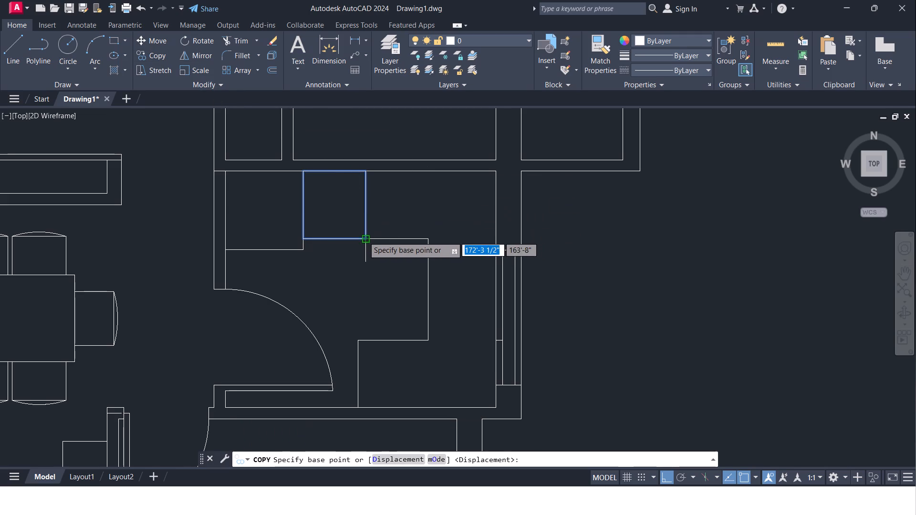
{"action": "left_click", "coordinate": [364, 237]}
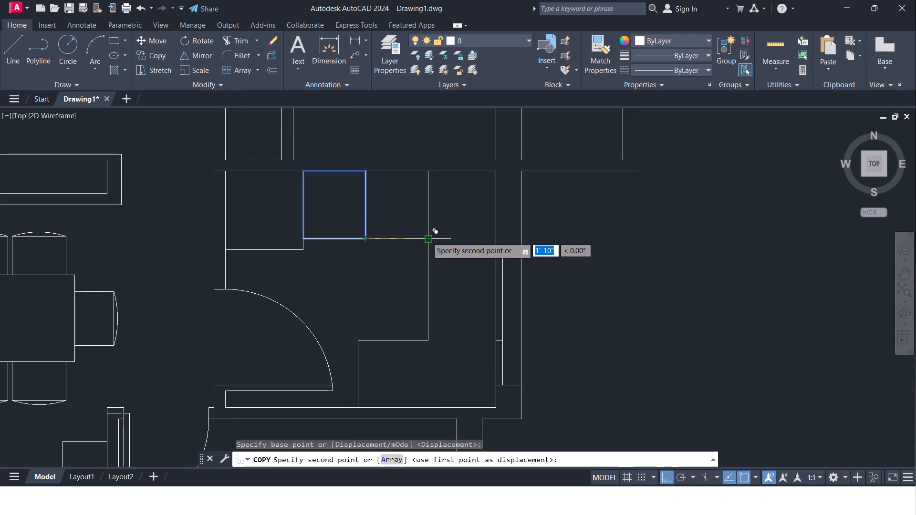
{"action": "left_click", "coordinate": [427, 237]}
{"action": "key", "text": "Escape"}
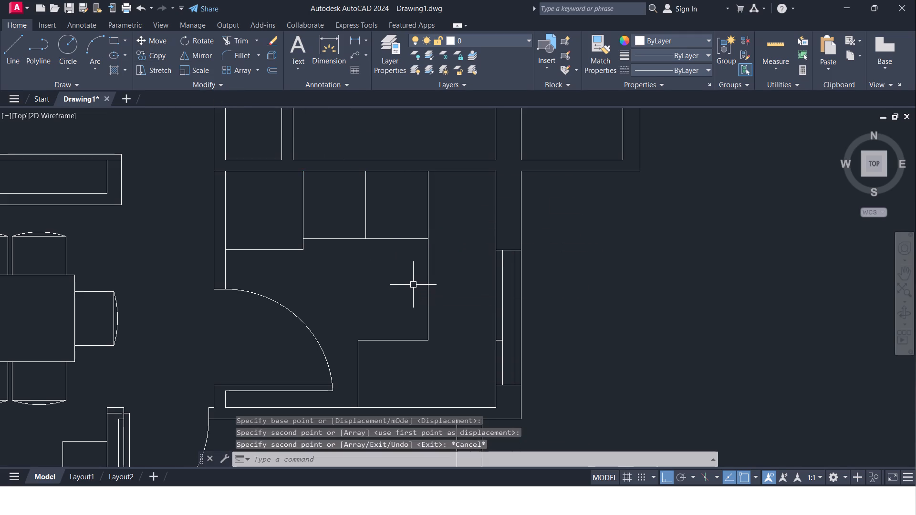
Move the counter's vertical inner edge a short distance toward the window.
{"action": "scroll", "coordinate": [419, 279], "scroll_direction": "up", "scroll_amount": 1}
{"action": "middle_click_drag", "start_coordinate": [419, 279], "coordinate": [400, 263]}
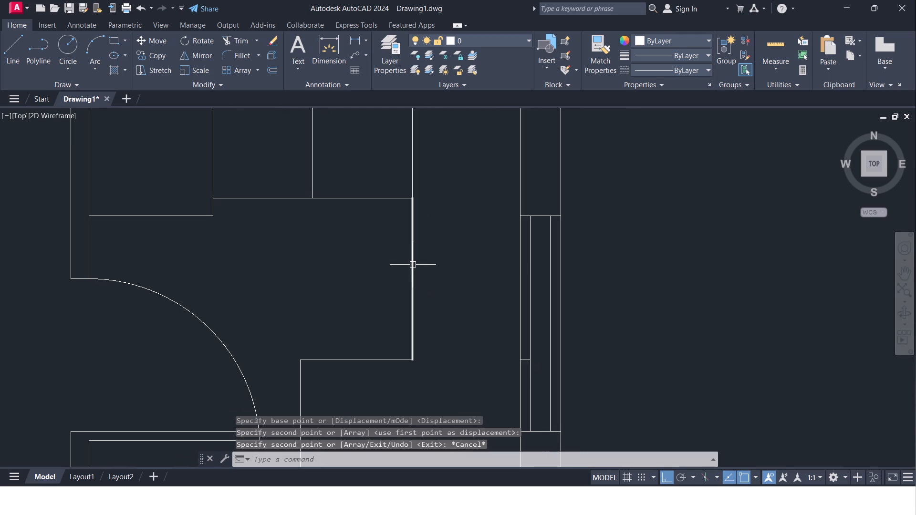
{"action": "left_click", "coordinate": [412, 268]}
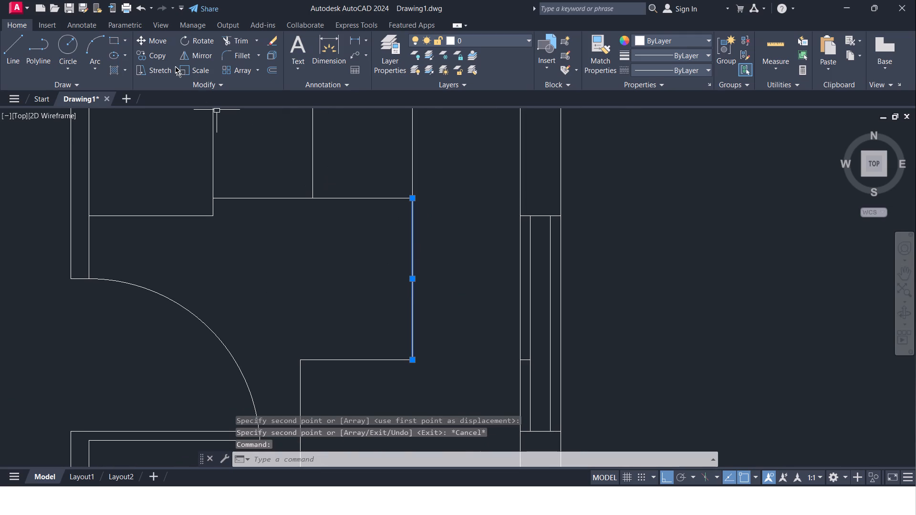
{"action": "left_click", "coordinate": [156, 40]}
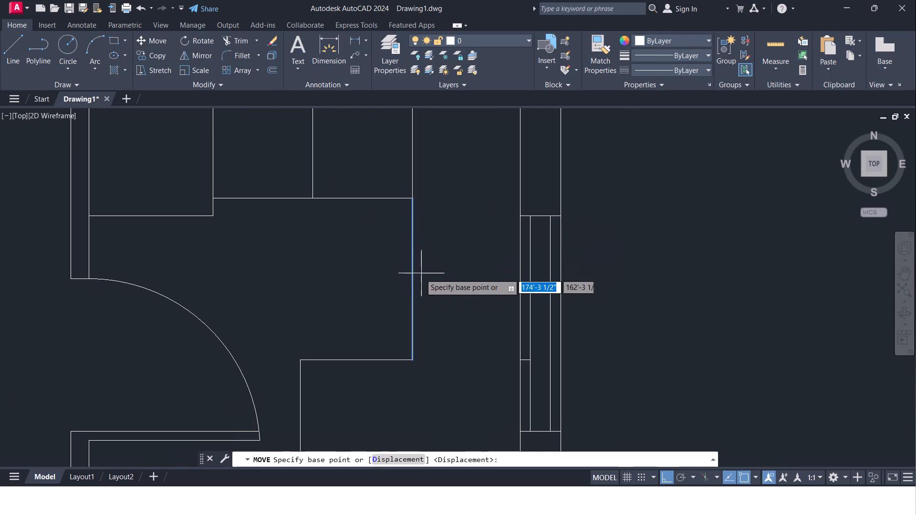
{"action": "left_click", "coordinate": [413, 277]}
{"action": "left_click", "coordinate": [423, 278]}
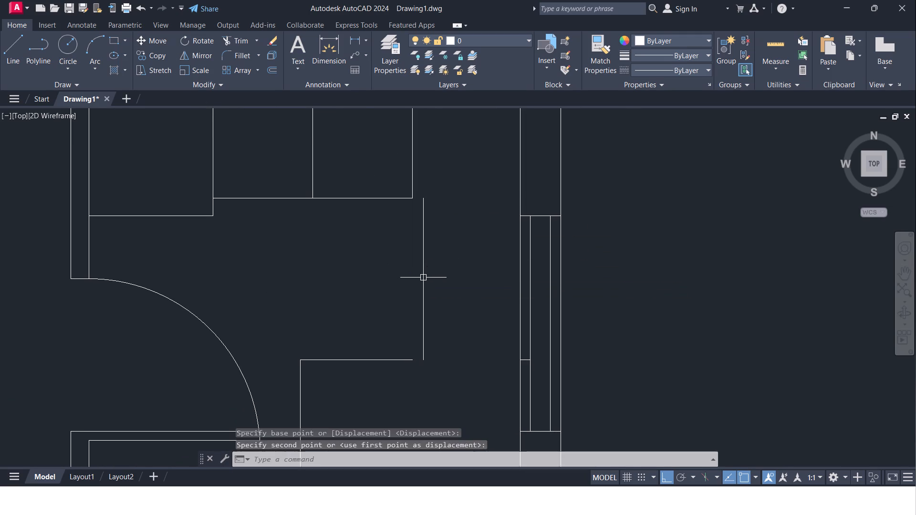
{"action": "key", "text": "Escape"}
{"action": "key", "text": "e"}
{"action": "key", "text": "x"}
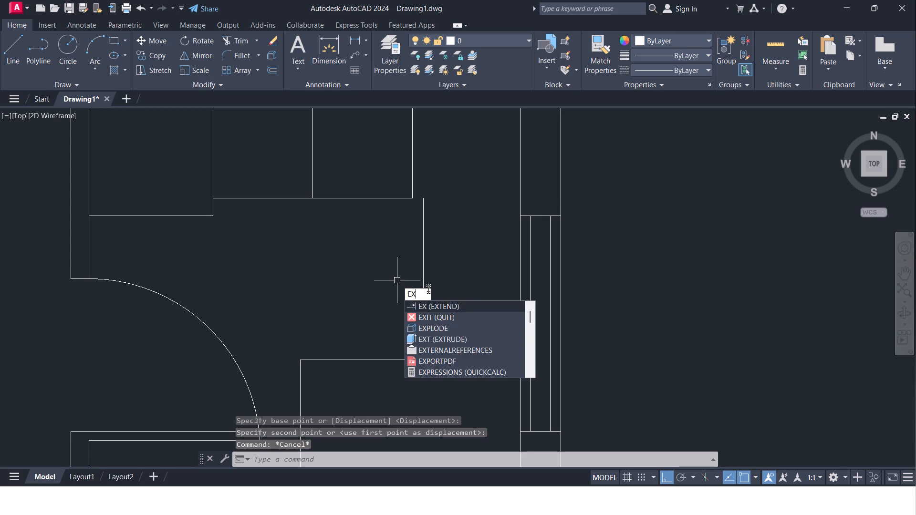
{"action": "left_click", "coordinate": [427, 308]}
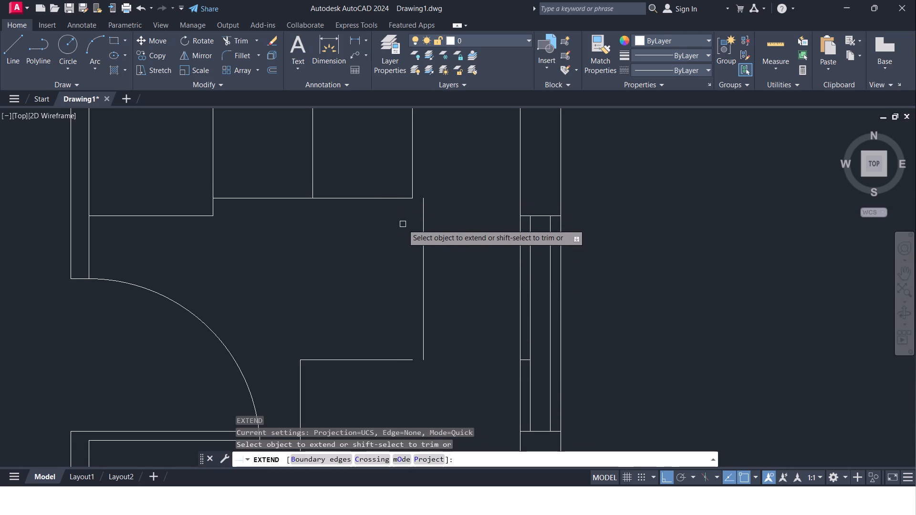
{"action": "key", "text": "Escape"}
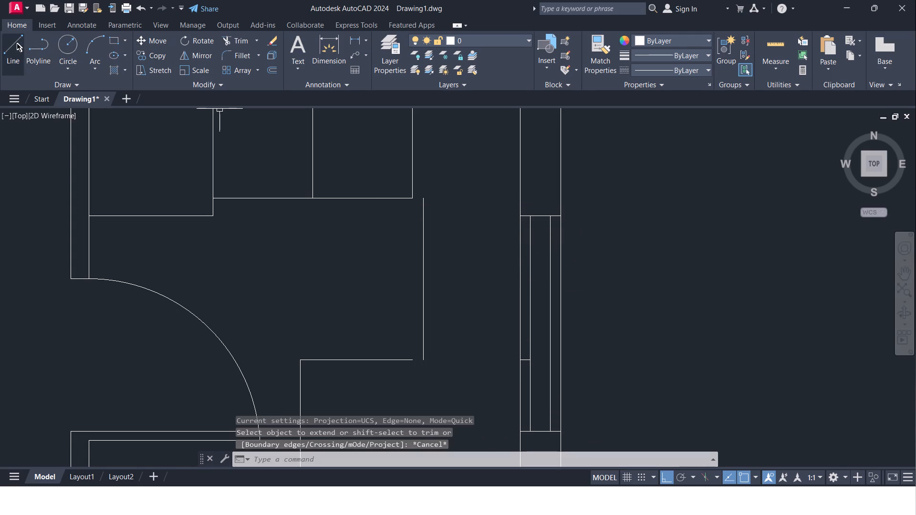
Draw a short horizontal line joining the copied rectangle's lower corner to the top of the moved vertical counter edge.
{"action": "left_click", "coordinate": [17, 43]}
{"action": "scroll", "coordinate": [372, 195], "scroll_direction": "up", "scroll_amount": 2}
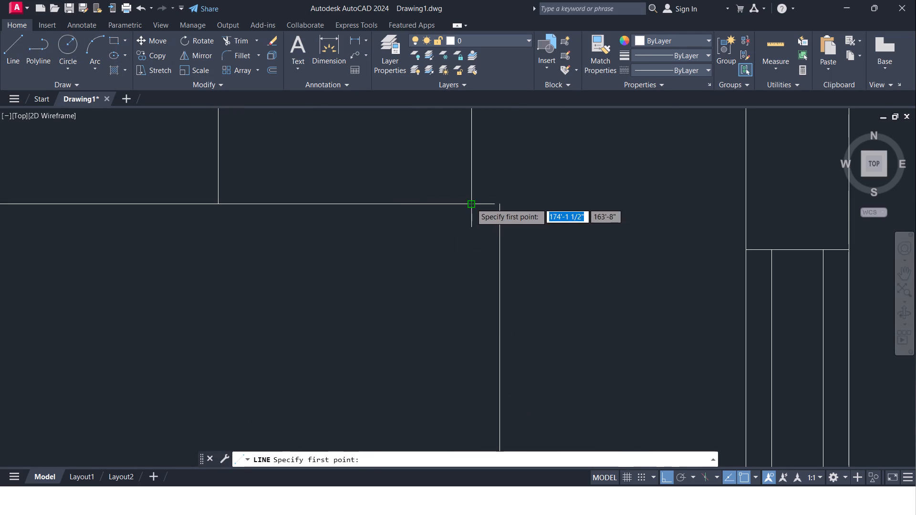
{"action": "left_click", "coordinate": [471, 203]}
{"action": "left_click", "coordinate": [497, 205]}
{"action": "key", "text": "Escape"}
{"action": "scroll", "coordinate": [509, 208], "scroll_direction": "down", "scroll_amount": 2}
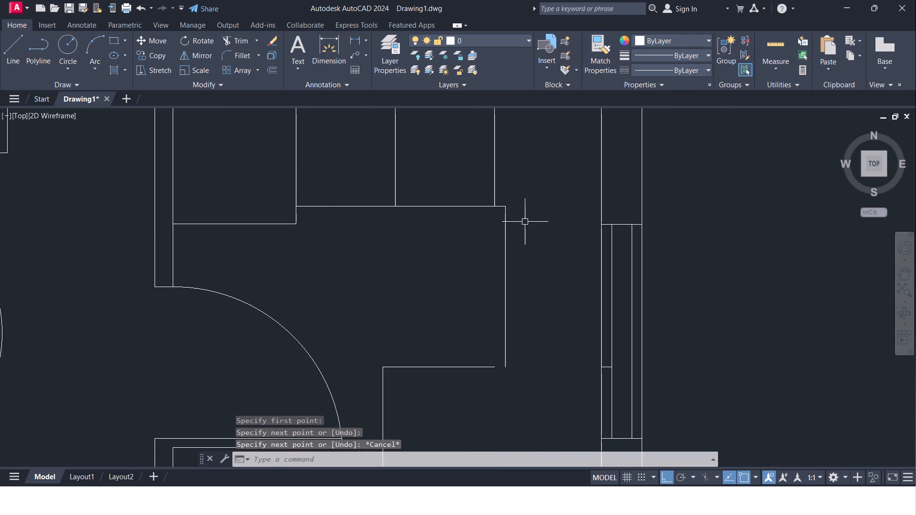
Extend the lower horizontal counter line to the moved vertical counter edge.
{"action": "scroll", "coordinate": [538, 262], "scroll_direction": "down", "scroll_amount": 1}
{"action": "middle_click_drag", "start_coordinate": [539, 273], "coordinate": [530, 242]}
{"action": "key", "text": "e"}
{"action": "key", "text": "x"}
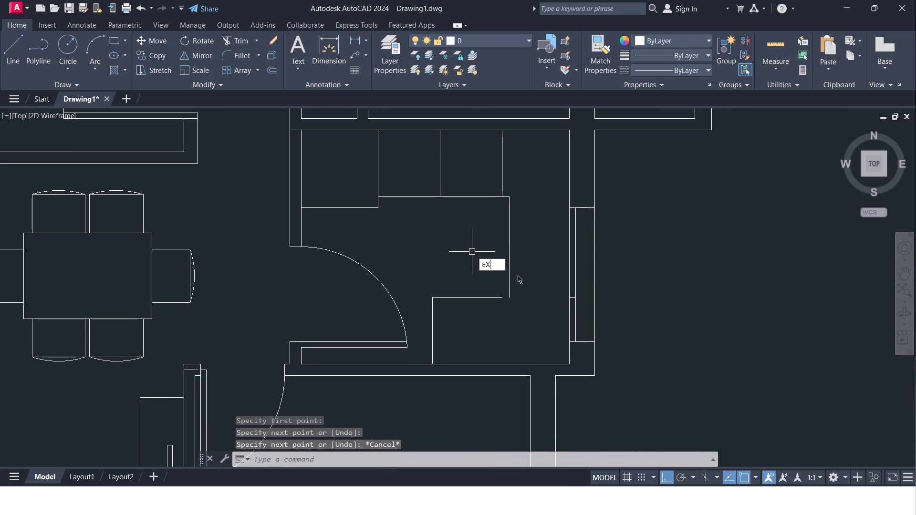
{"action": "left_click", "coordinate": [527, 275]}
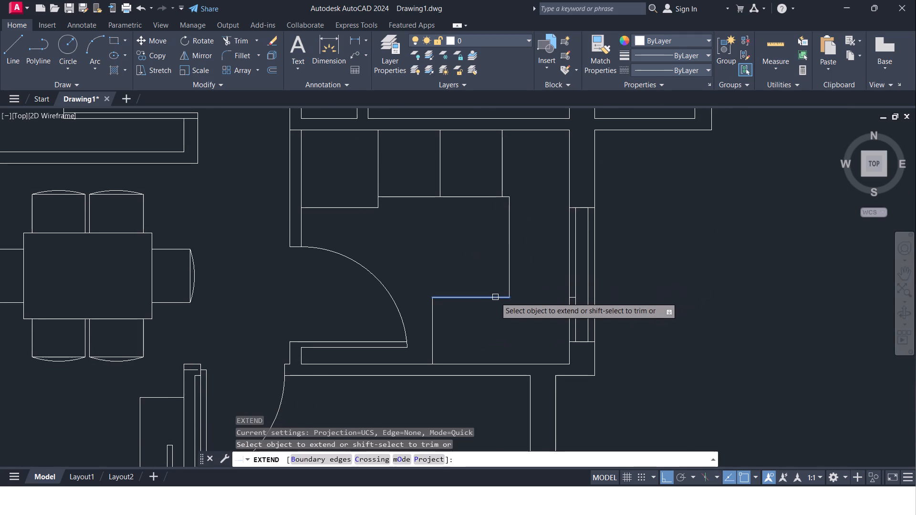
{"action": "left_click", "coordinate": [495, 297]}
{"action": "key", "text": "Escape"}
Delete the stray short horizontal segment left inside the window beside the counter.
{"action": "scroll", "coordinate": [578, 305], "scroll_direction": "up", "scroll_amount": 2}
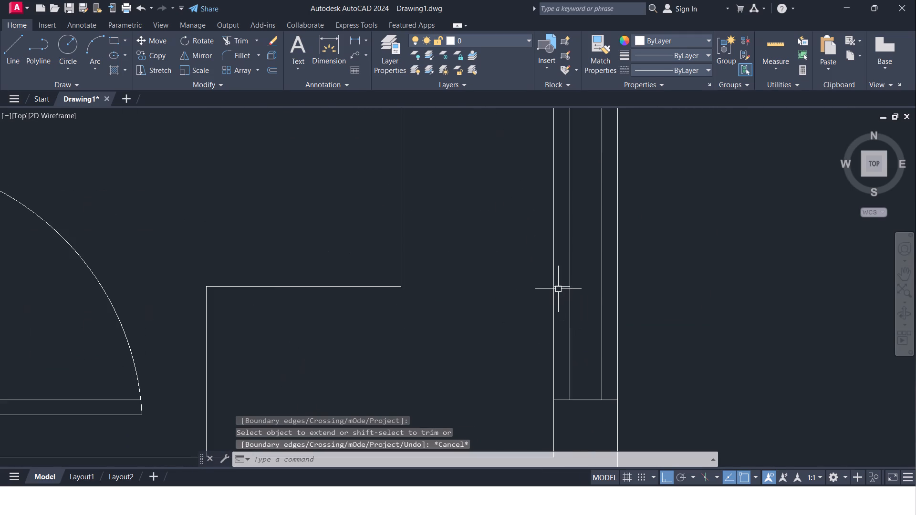
{"action": "left_click", "coordinate": [560, 287]}
{"action": "key", "text": "Delete"}
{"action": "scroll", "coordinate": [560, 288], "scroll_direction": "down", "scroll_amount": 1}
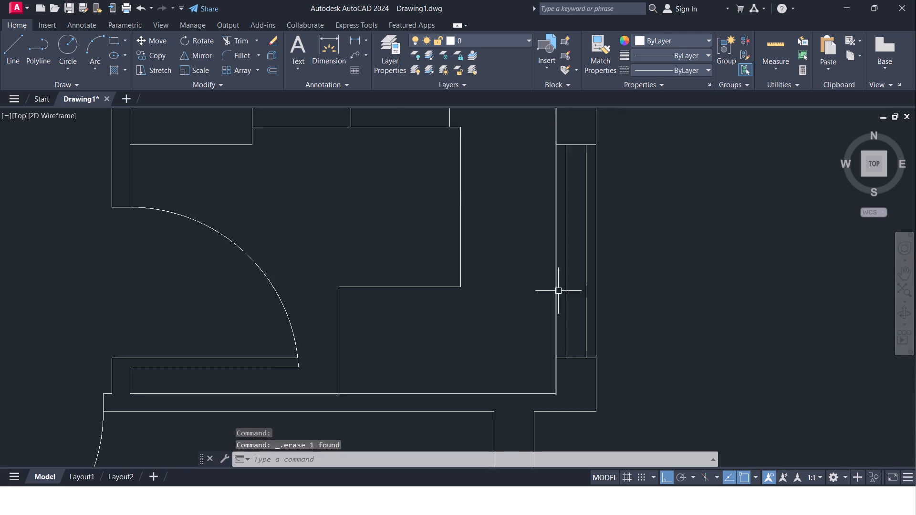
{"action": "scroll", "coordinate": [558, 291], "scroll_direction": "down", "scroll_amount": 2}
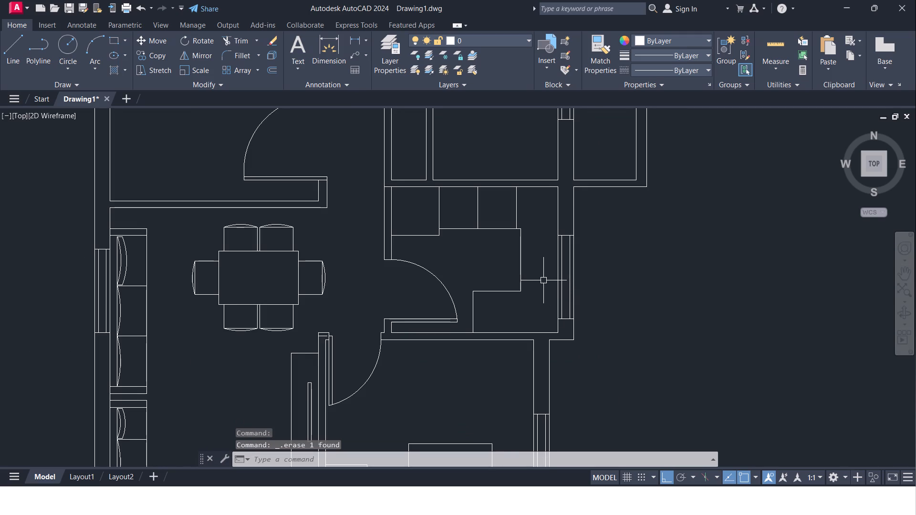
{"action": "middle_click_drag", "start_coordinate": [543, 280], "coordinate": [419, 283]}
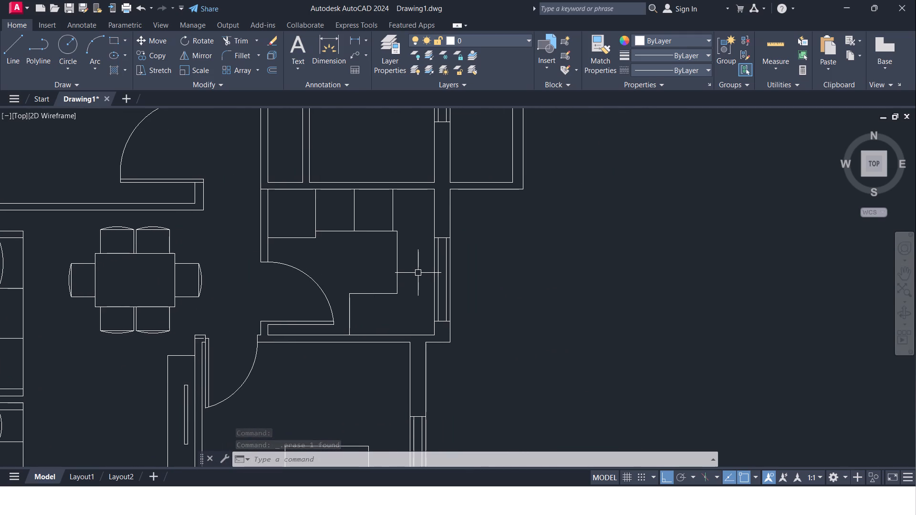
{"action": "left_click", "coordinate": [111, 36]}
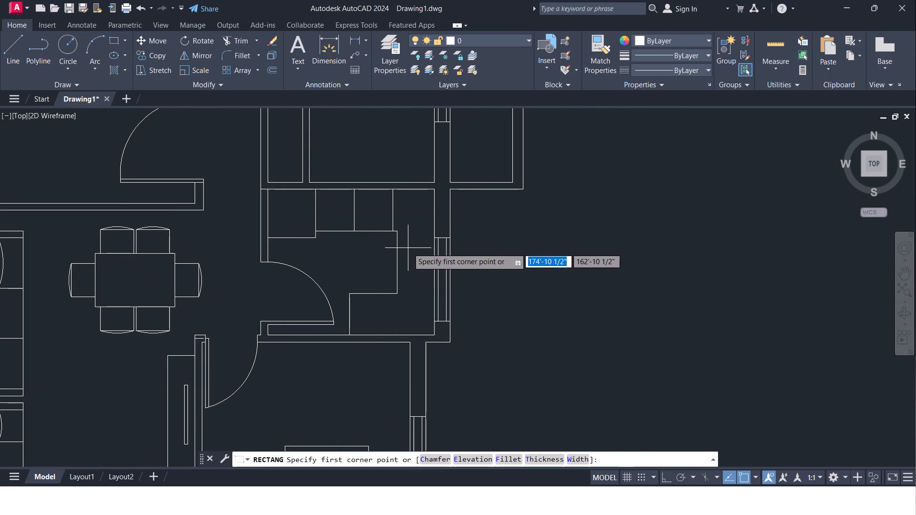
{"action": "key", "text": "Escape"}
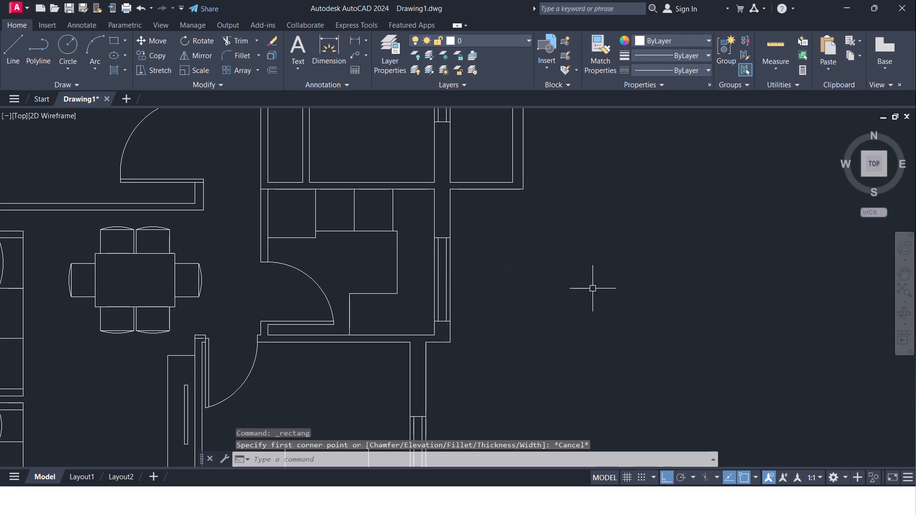
Open the block collection of the Kitchens.dwg sample drawing in DesignCenter.
{"action": "type", "text": "DC"}
{"action": "left_click", "coordinate": [639, 319]}
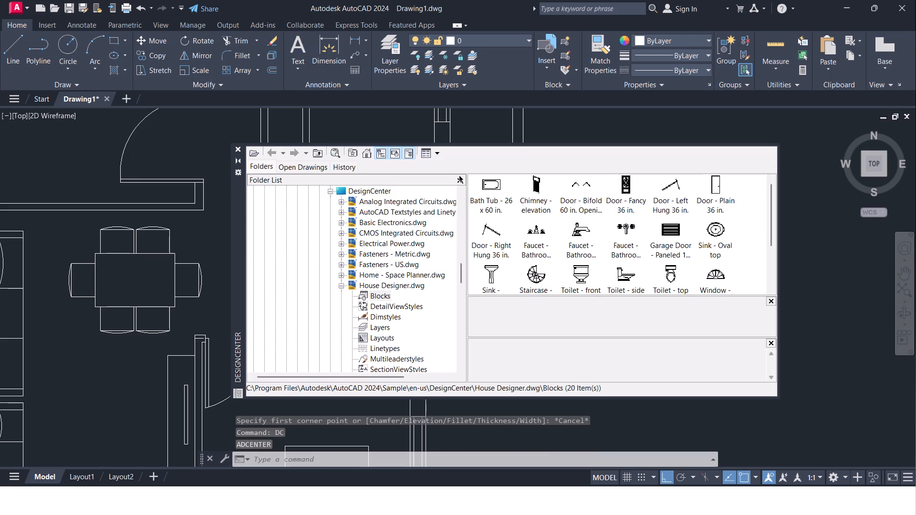
{"action": "double_click", "coordinate": [378, 192]}
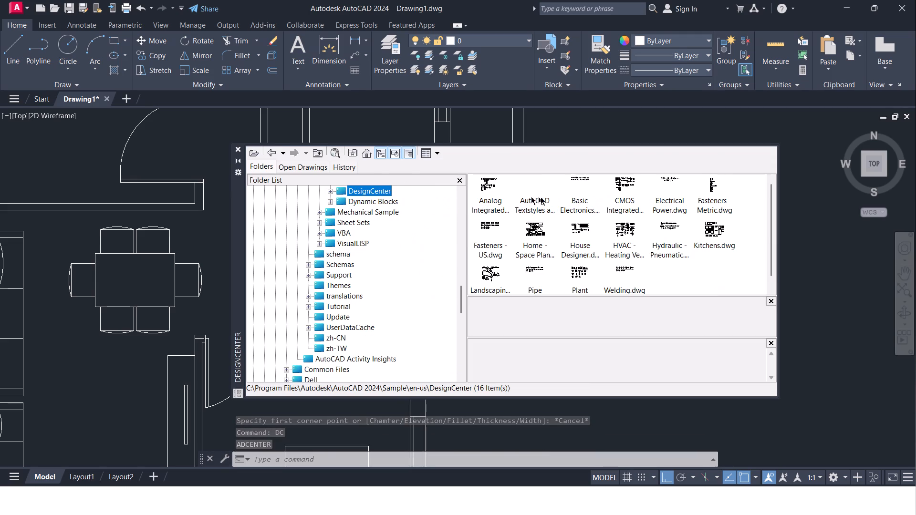
{"action": "double_click", "coordinate": [708, 230]}
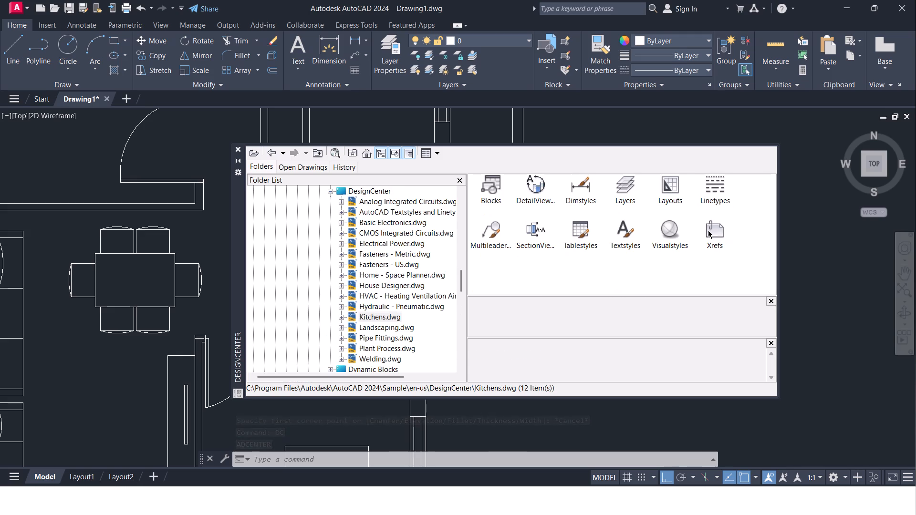
{"action": "left_click", "coordinate": [490, 189]}
{"action": "left_click", "coordinate": [490, 189]}
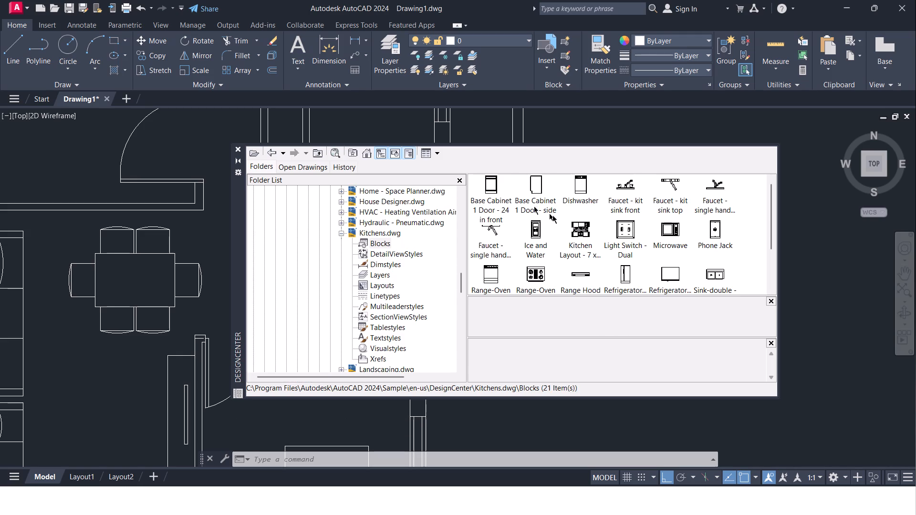
Insert the top-view Range-Oven block with four burners into the empty area outside the plan and close DesignCenter.
{"action": "left_click", "coordinate": [535, 271]}
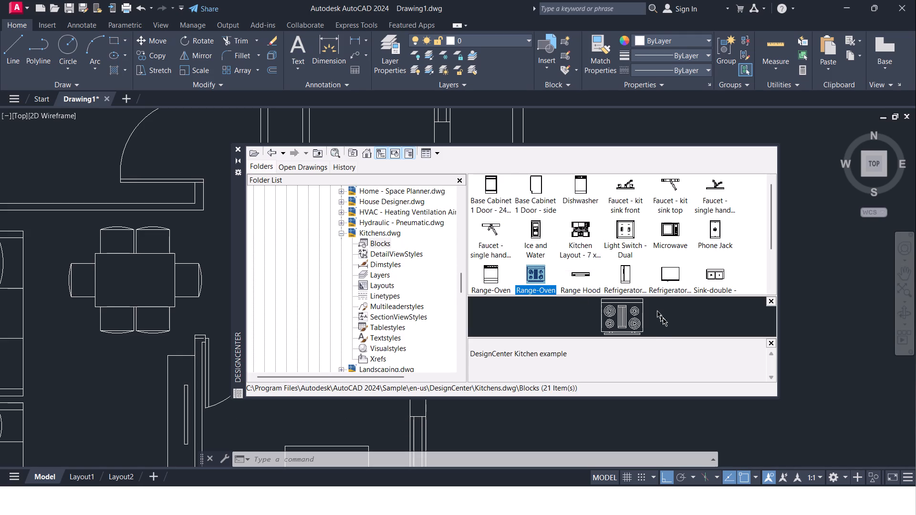
{"action": "left_click_drag", "start_coordinate": [624, 316], "coordinate": [271, 331]}
{"action": "left_click_drag", "start_coordinate": [217, 301], "coordinate": [213, 293]}
{"action": "left_click", "coordinate": [213, 293]}
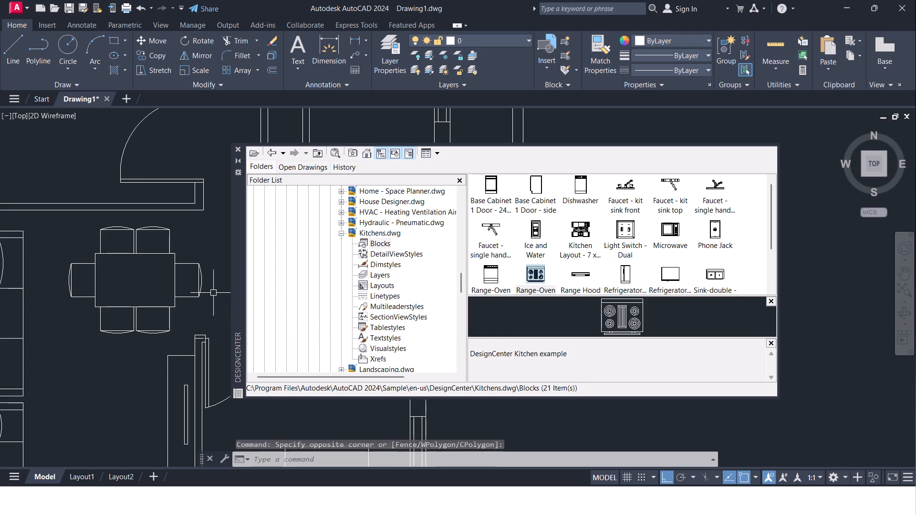
{"action": "left_click_drag", "start_coordinate": [535, 277], "coordinate": [608, 220]}
{"action": "left_click_drag", "start_coordinate": [608, 220], "coordinate": [632, 117]}
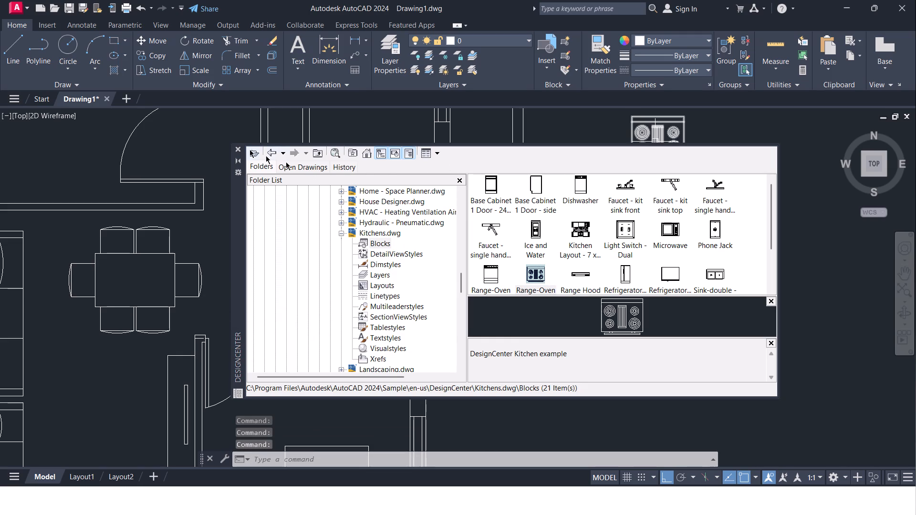
{"action": "left_click", "coordinate": [239, 149]}
Rotate the range-oven block by 270° about the end of its back edge, so the back faces east.
{"action": "middle_click", "coordinate": [532, 227]}
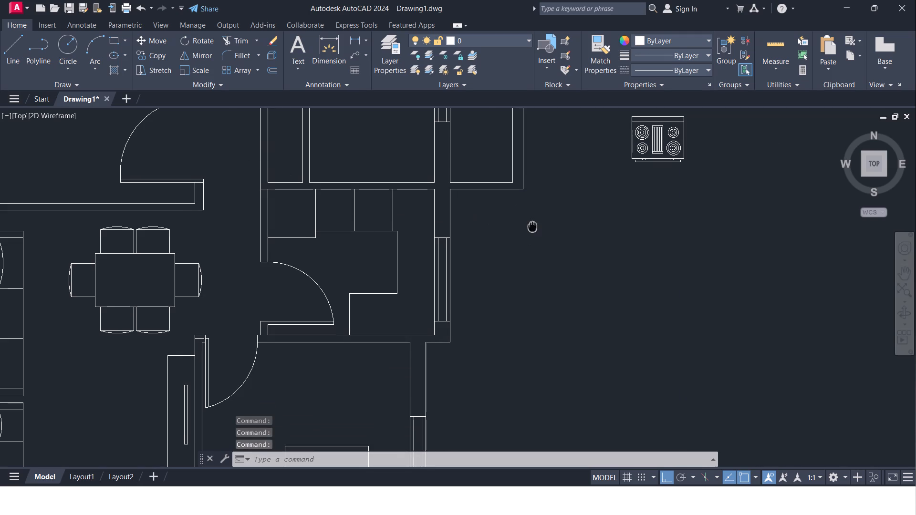
{"action": "scroll", "coordinate": [534, 230], "scroll_direction": "down", "scroll_amount": 1}
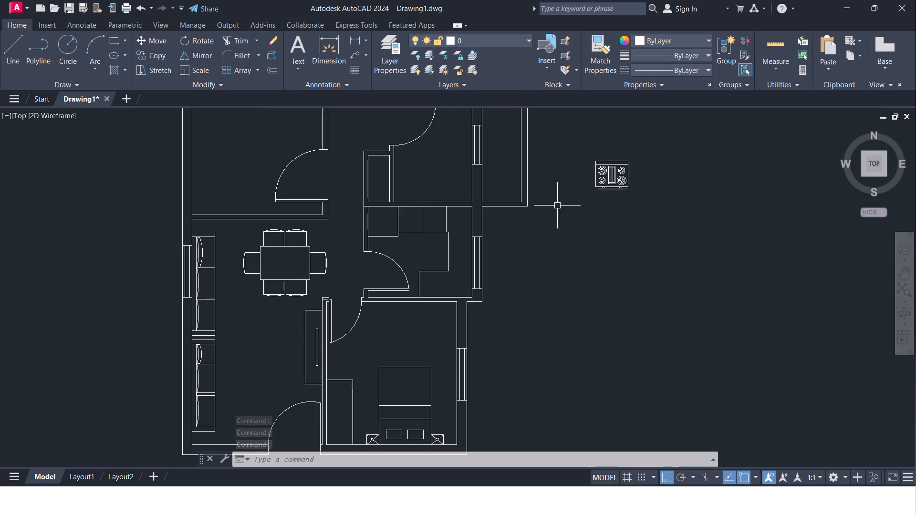
{"action": "left_click_drag", "start_coordinate": [573, 151], "coordinate": [603, 173]}
{"action": "left_click", "coordinate": [687, 230]}
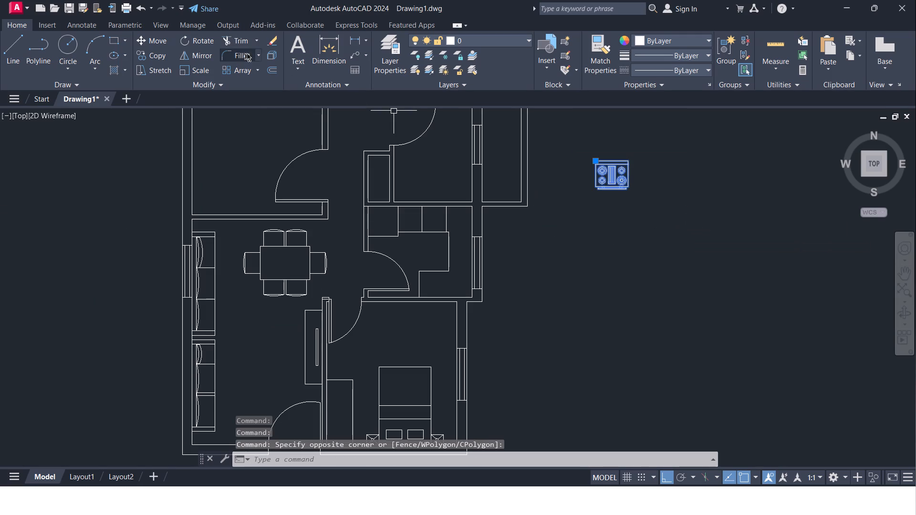
{"action": "left_click", "coordinate": [203, 45]}
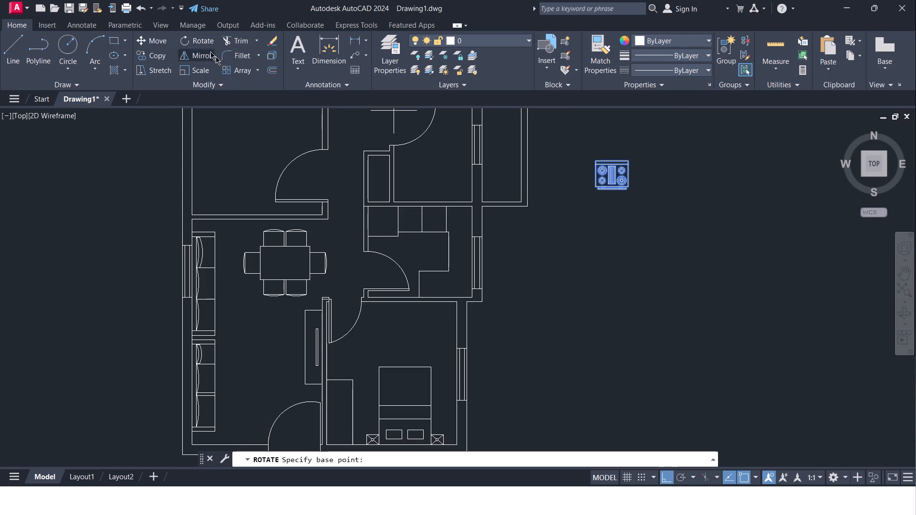
{"action": "left_click", "coordinate": [628, 164]}
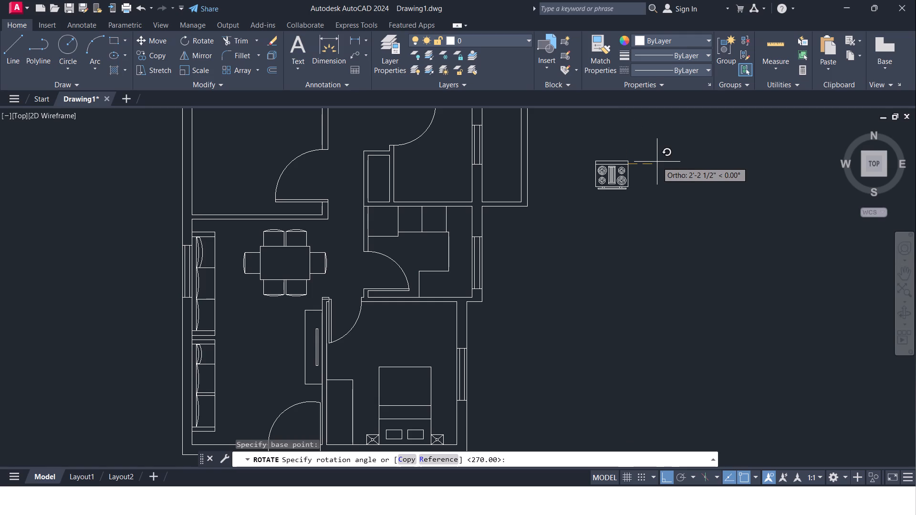
{"action": "left_click", "coordinate": [650, 210]}
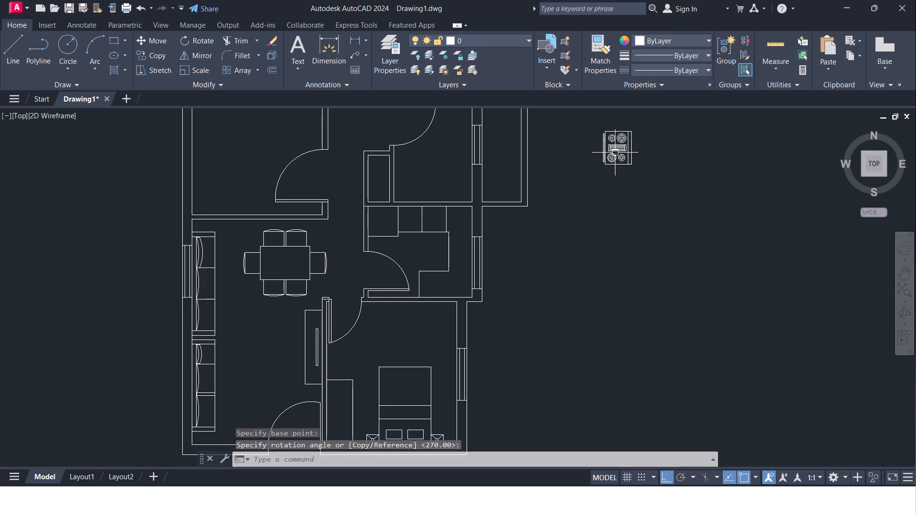
With Ortho off, move the range-oven block by its centre onto the counter beside the small room's window.
{"action": "left_click", "coordinate": [593, 122]}
{"action": "left_click", "coordinate": [658, 220]}
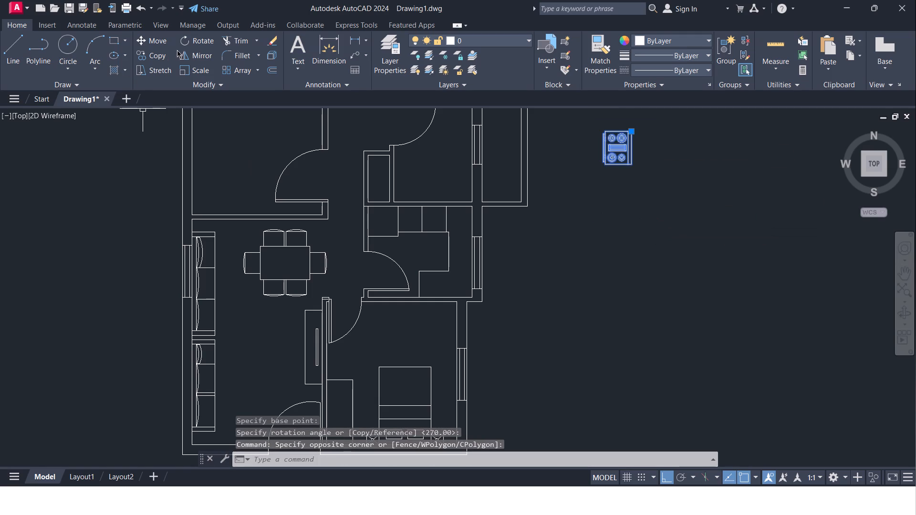
{"action": "left_click", "coordinate": [164, 44]}
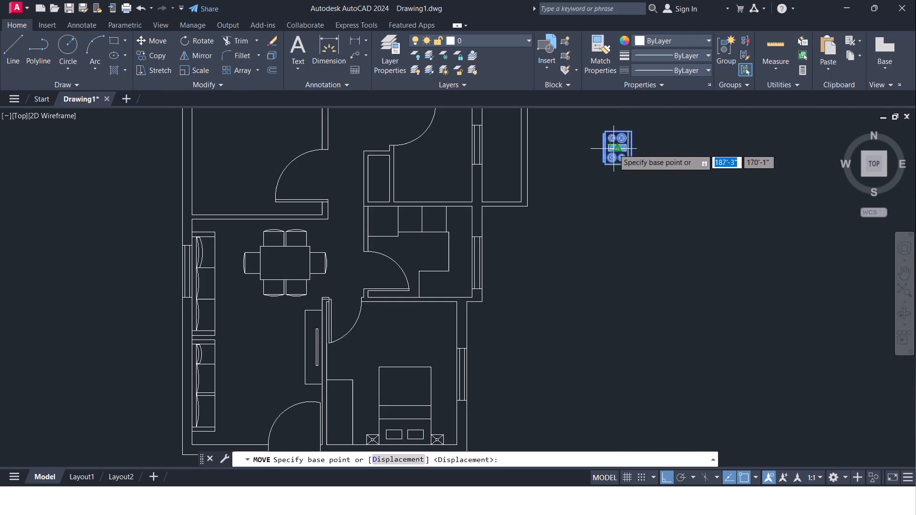
{"action": "left_click_drag", "start_coordinate": [615, 149], "coordinate": [614, 153]}
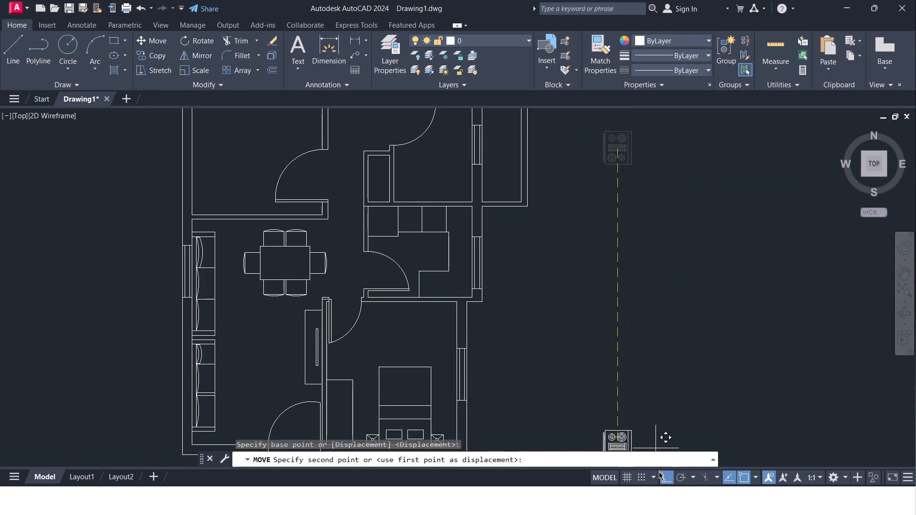
{"action": "left_click", "coordinate": [660, 475]}
{"action": "scroll", "coordinate": [465, 283], "scroll_direction": "up", "scroll_amount": 2}
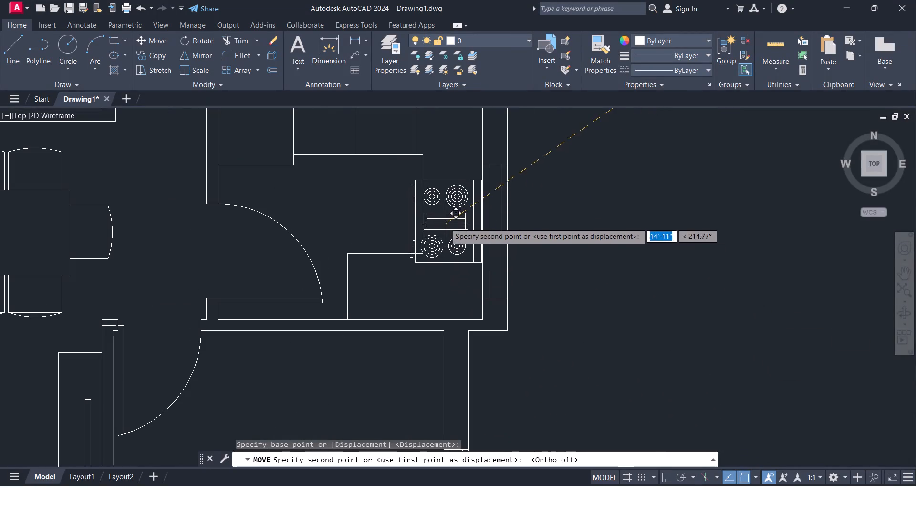
{"action": "left_click", "coordinate": [446, 215]}
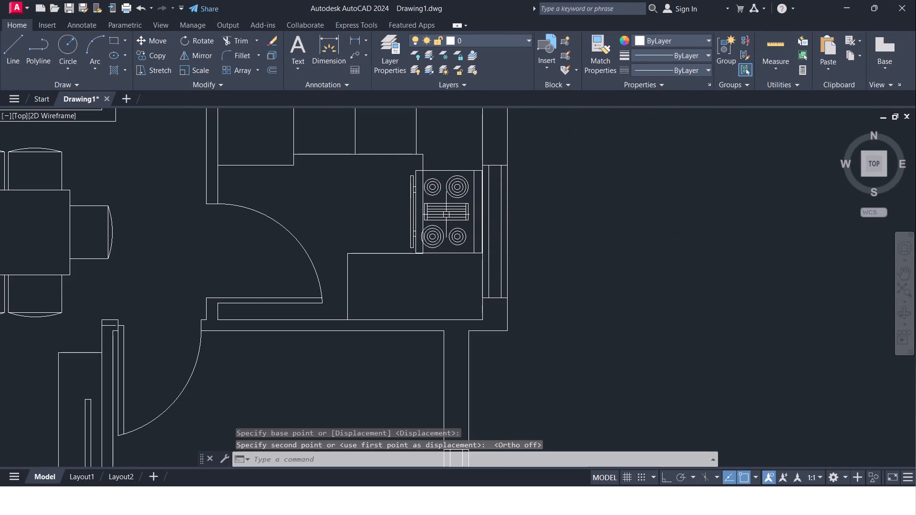
Scale the range-oven block down about a point near its lower edge so it fits well within the counter depth.
{"action": "scroll", "coordinate": [404, 219], "scroll_direction": "up", "scroll_amount": 1}
{"action": "left_click", "coordinate": [452, 144]}
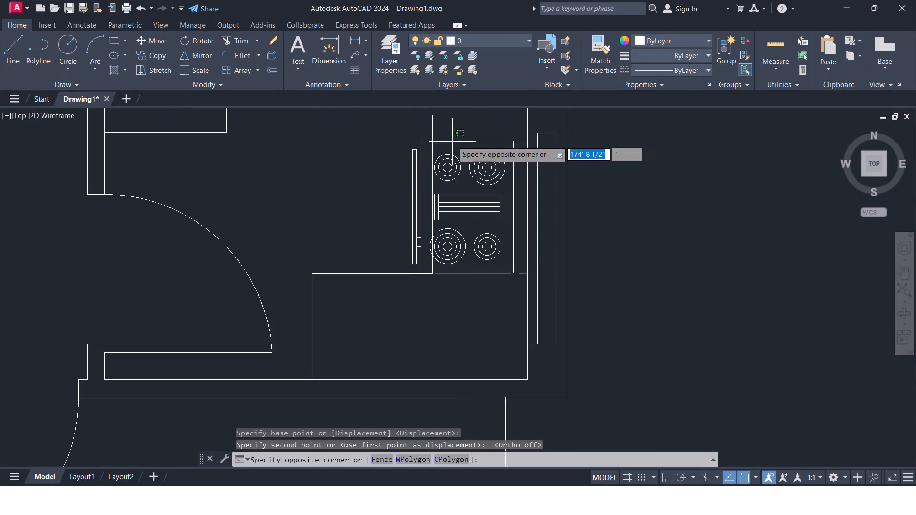
{"action": "left_click", "coordinate": [452, 139]}
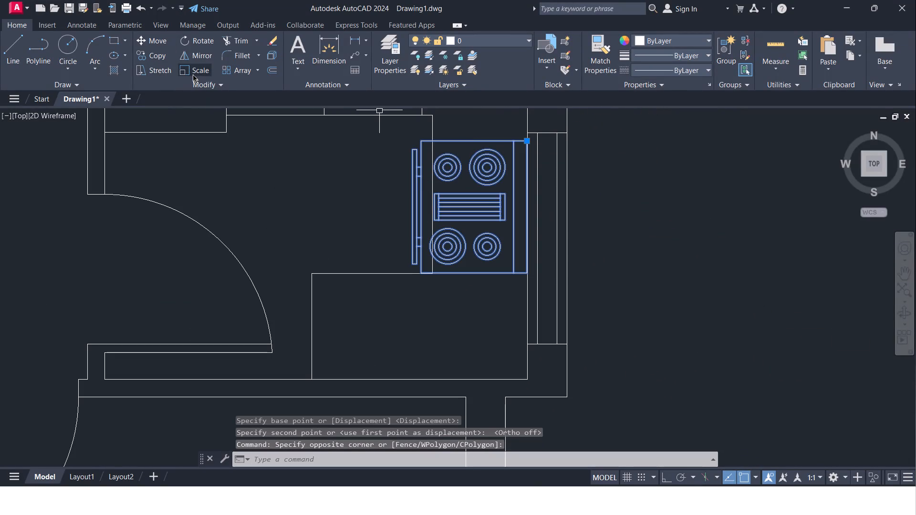
{"action": "left_click", "coordinate": [192, 73]}
{"action": "left_click", "coordinate": [458, 264]}
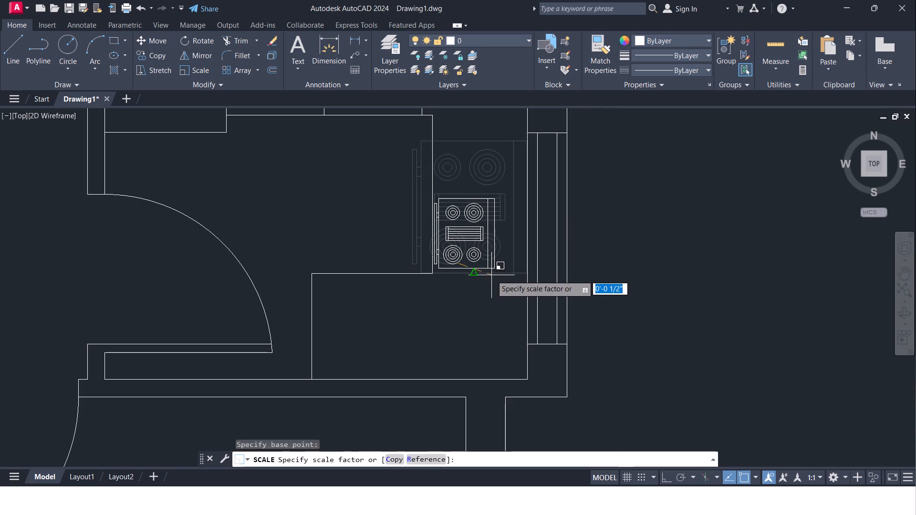
{"action": "left_click", "coordinate": [492, 273]}
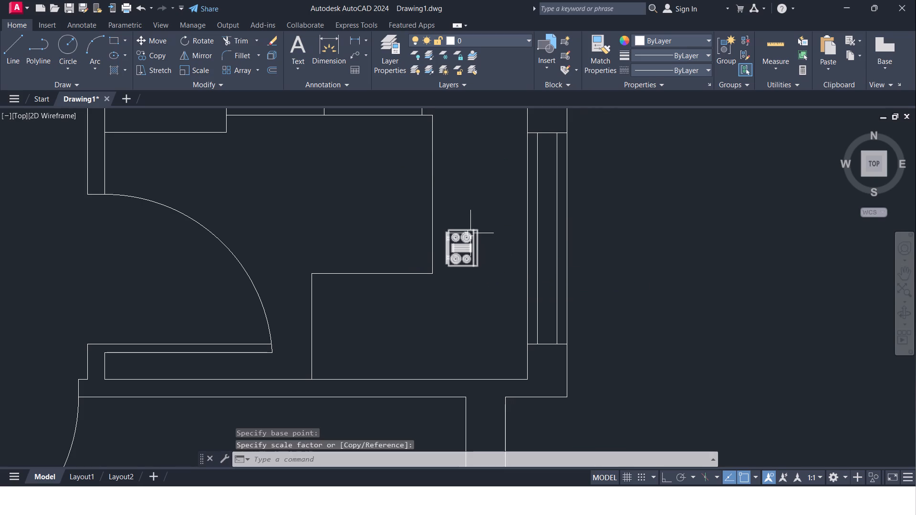
Move the reduced range-oven block up to the middle of the counter depth, beside the window.
{"action": "left_click", "coordinate": [470, 233]}
{"action": "left_click", "coordinate": [160, 40]}
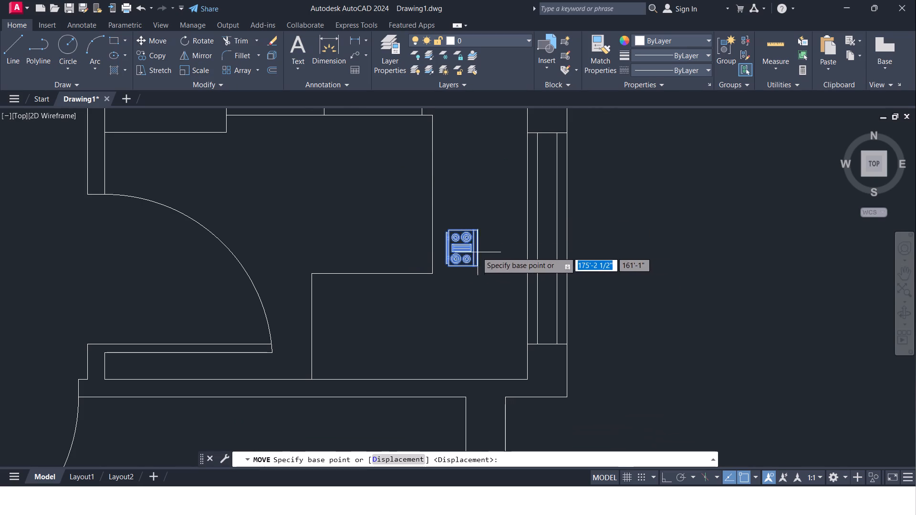
{"action": "left_click", "coordinate": [464, 249]}
{"action": "left_click", "coordinate": [479, 200]}
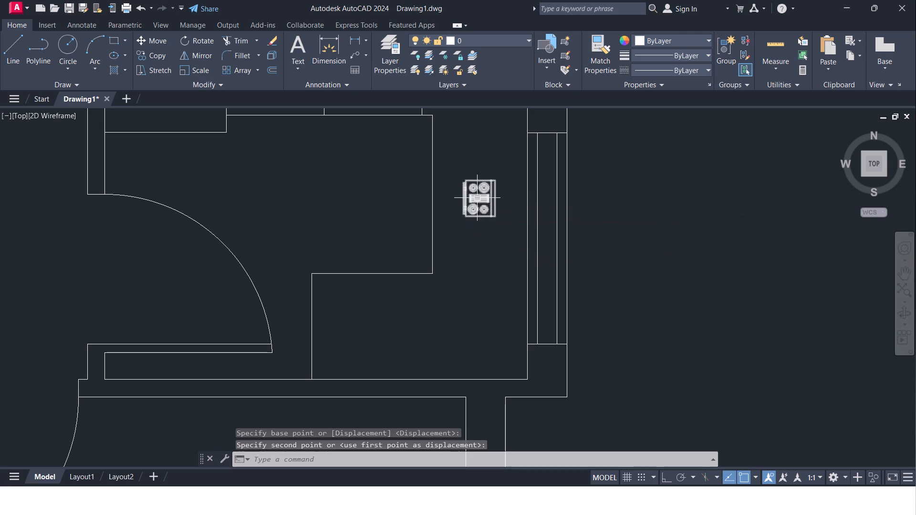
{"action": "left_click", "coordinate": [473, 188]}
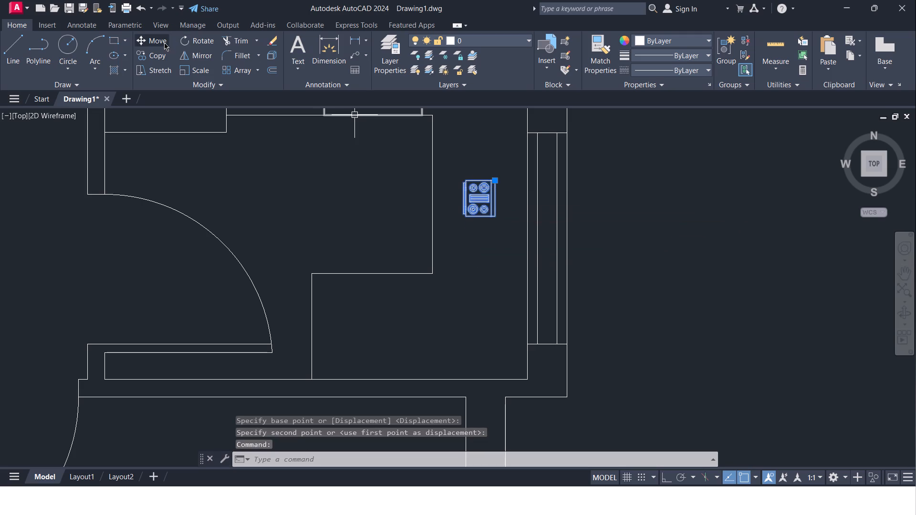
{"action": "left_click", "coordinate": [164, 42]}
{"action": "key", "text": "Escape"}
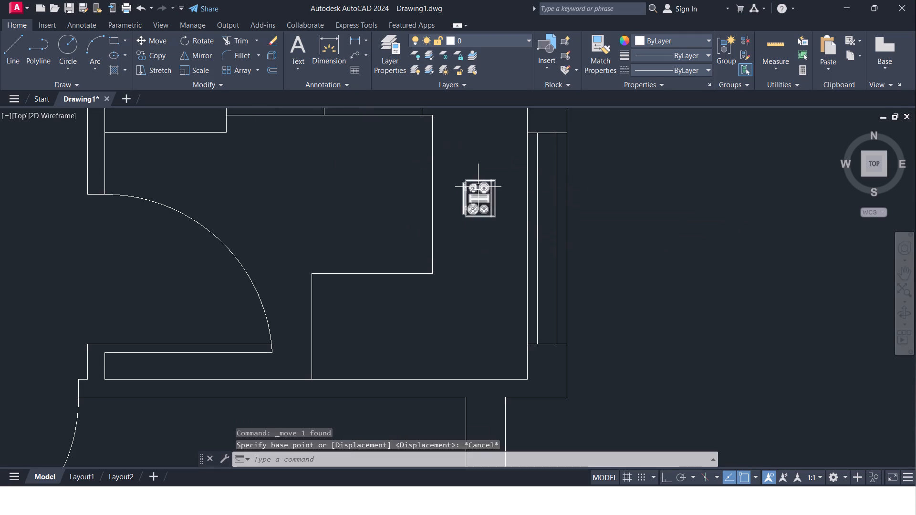
Scale the range-oven block up to about twice its size from its lower front corner.
{"action": "left_click", "coordinate": [479, 187]}
{"action": "left_click", "coordinate": [201, 73]}
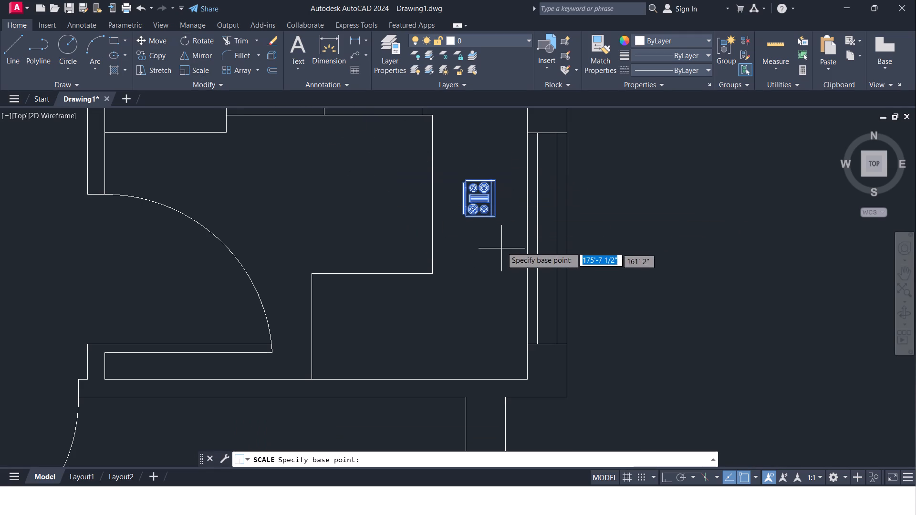
{"action": "left_click", "coordinate": [465, 220]}
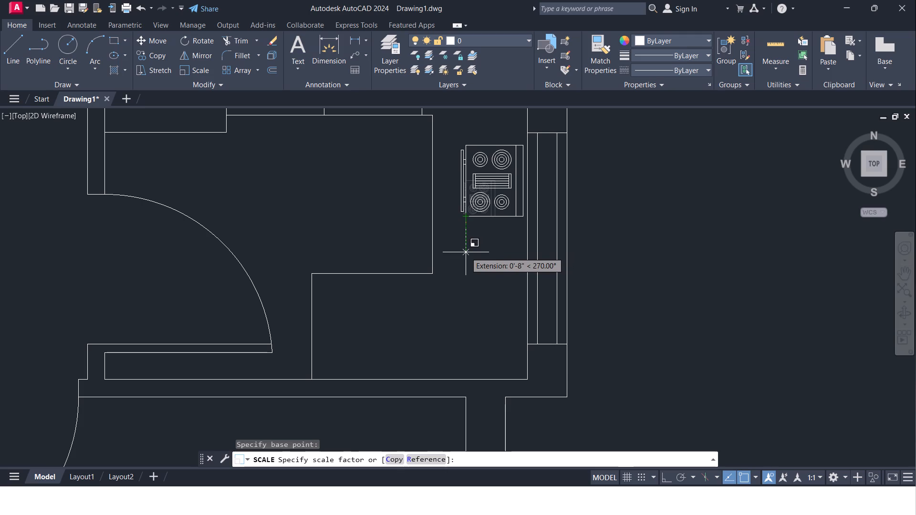
{"action": "left_click", "coordinate": [466, 252]}
Move the enlarged range-oven block by its centre about 8" down and away from the window, toward the counter's inner edge.
{"action": "left_click", "coordinate": [478, 144]}
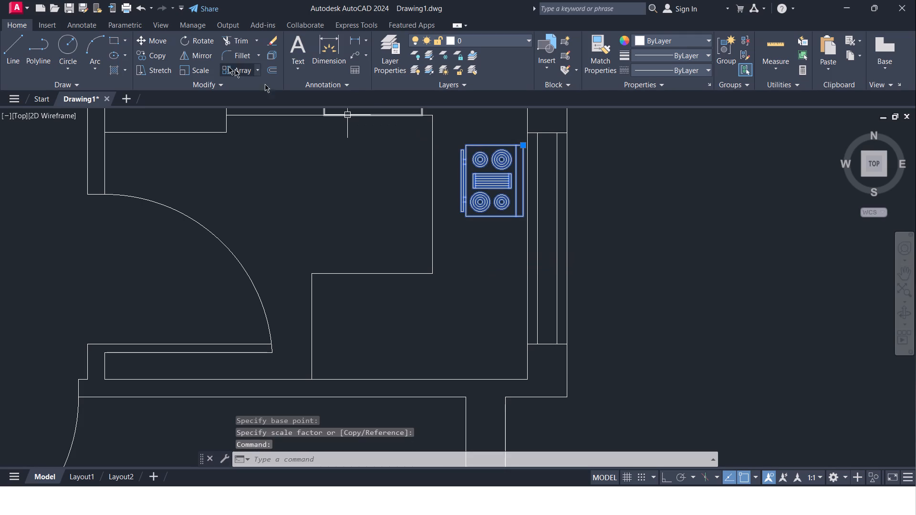
{"action": "left_click", "coordinate": [164, 41]}
{"action": "left_click", "coordinate": [498, 181]}
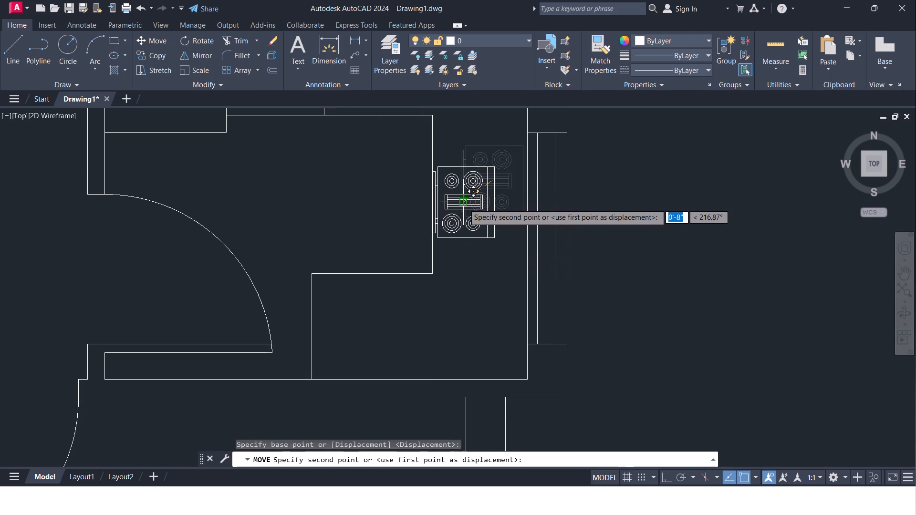
{"action": "left_click", "coordinate": [464, 204]}
Scale the range-oven block down slightly about the midpoint of its back edge, clearing the counter's inner edge.
{"action": "left_click", "coordinate": [459, 168]}
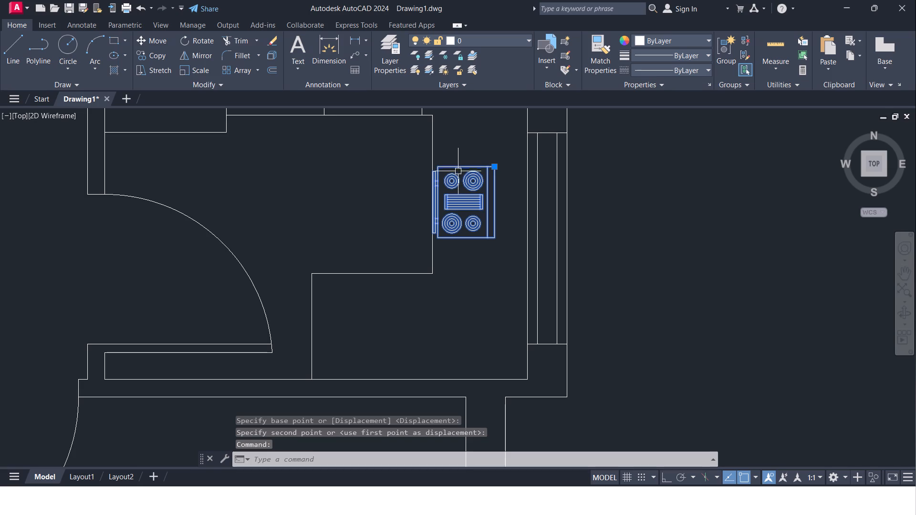
{"action": "left_click", "coordinate": [184, 72]}
{"action": "left_click", "coordinate": [492, 209]}
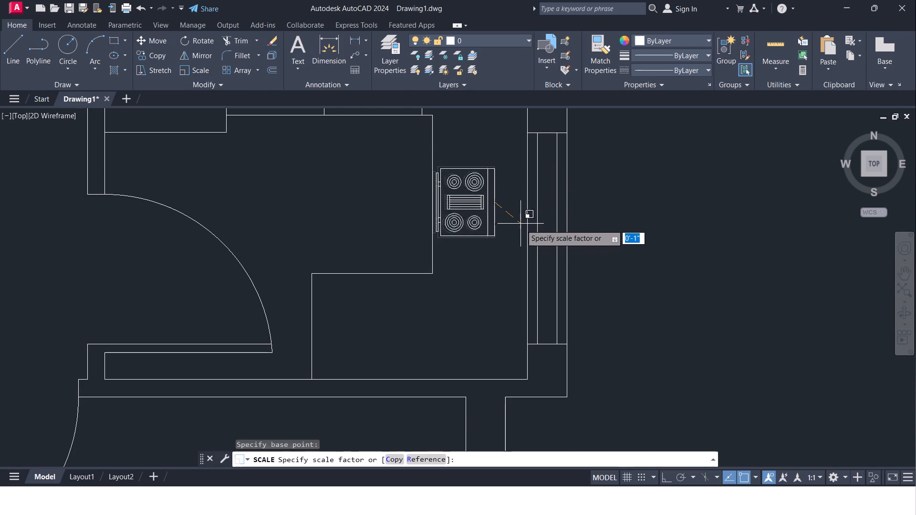
{"action": "left_click", "coordinate": [530, 231]}
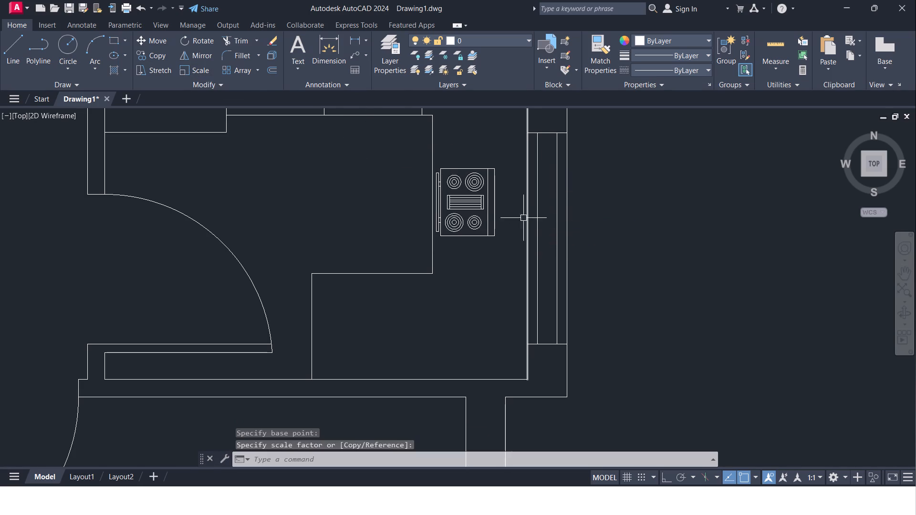
Move the range-oven block by its back edge's midpoint toward the window, close to the counter's wall side.
{"action": "left_click", "coordinate": [468, 170]}
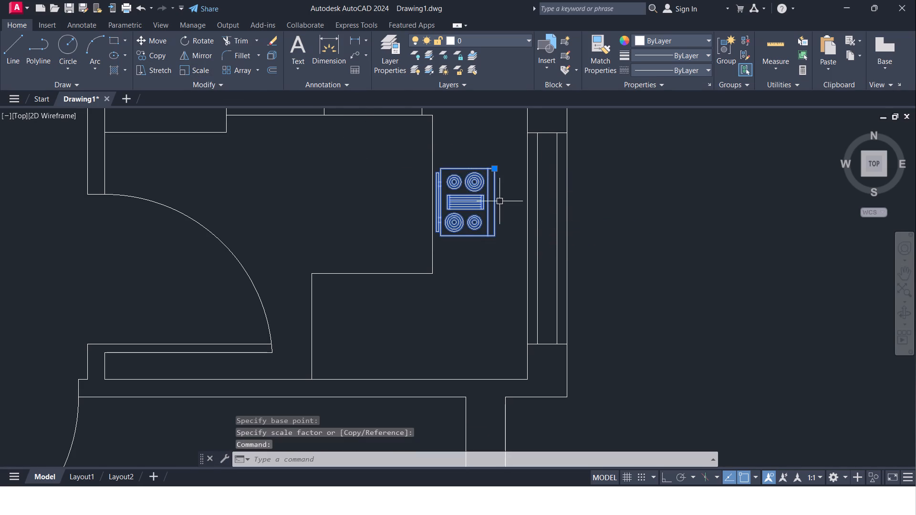
{"action": "left_click", "coordinate": [161, 44]}
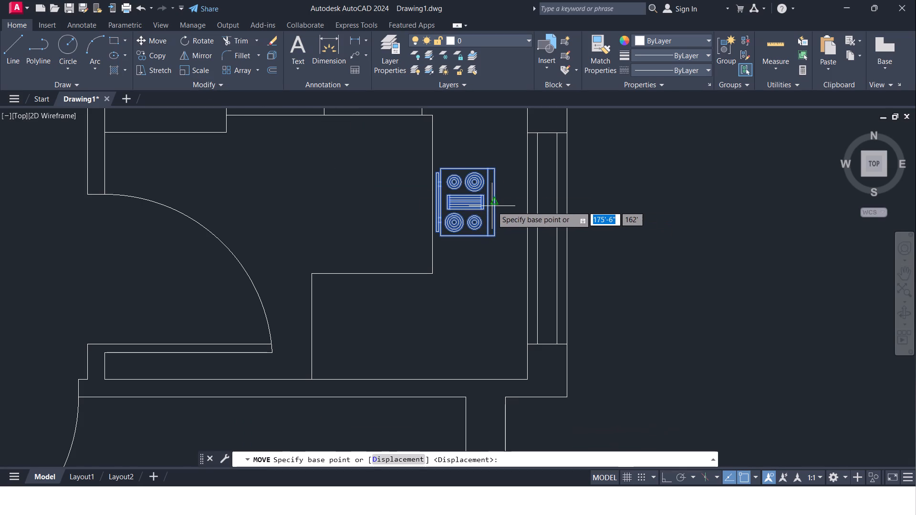
{"action": "left_click", "coordinate": [493, 206]}
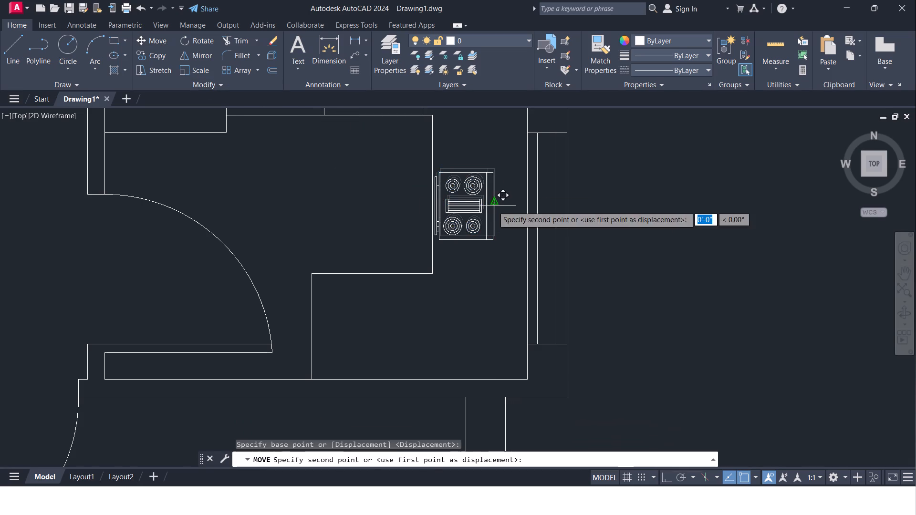
{"action": "left_click", "coordinate": [521, 209]}
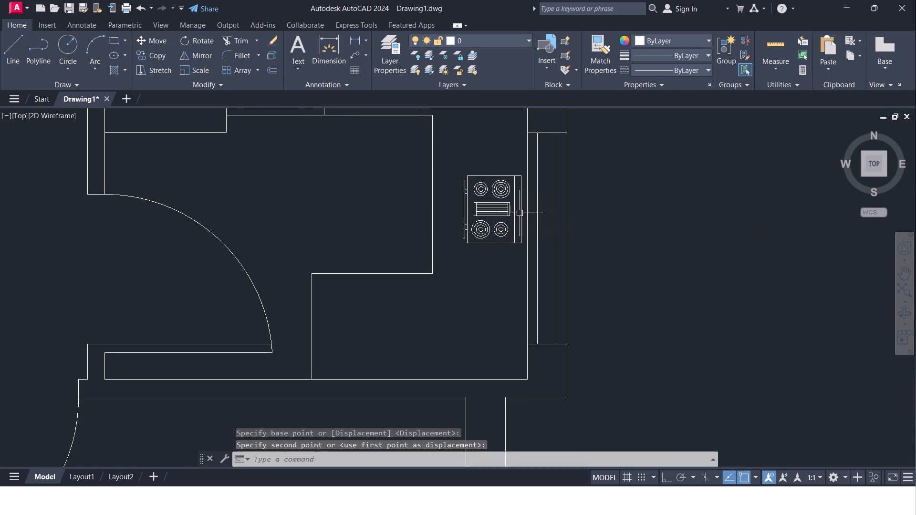
Scale the range-oven block up to about 1.4 times its size from its lower front corner.
{"action": "left_click", "coordinate": [504, 176]}
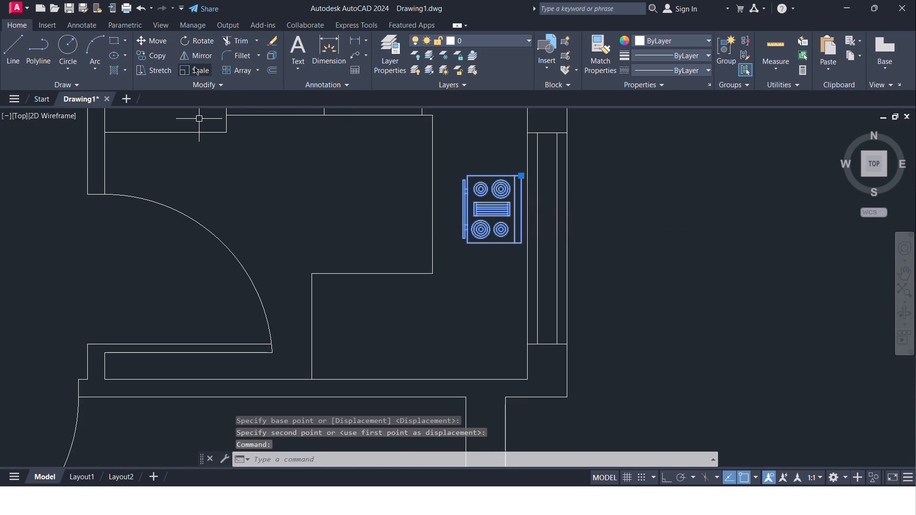
{"action": "left_click", "coordinate": [189, 70]}
{"action": "left_click", "coordinate": [466, 244]}
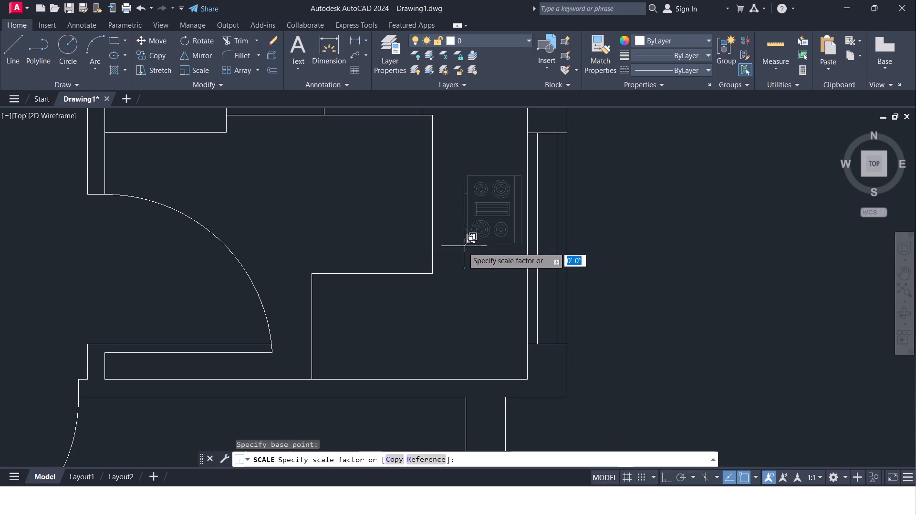
{"action": "left_click", "coordinate": [419, 239]}
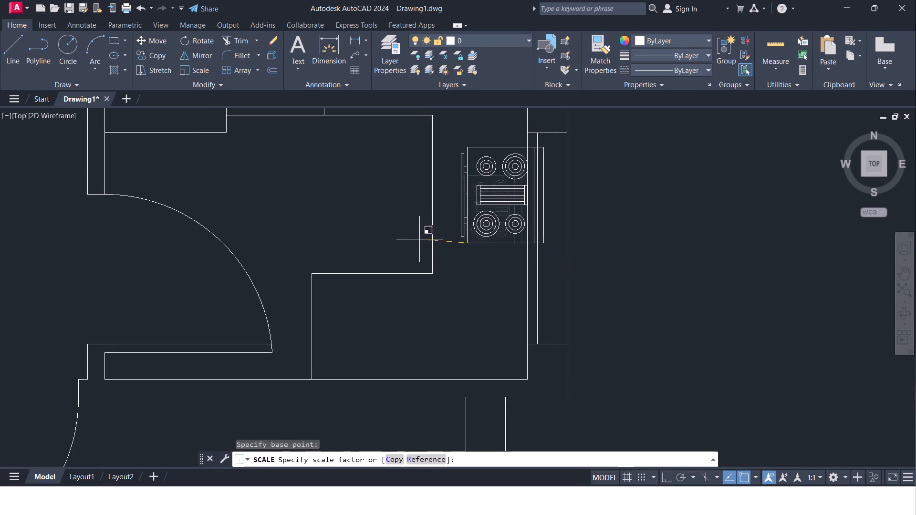
Move the enlarged range-oven block about 6" away from the window and slightly down, so it fits within the counter depth.
{"action": "left_click", "coordinate": [505, 150]}
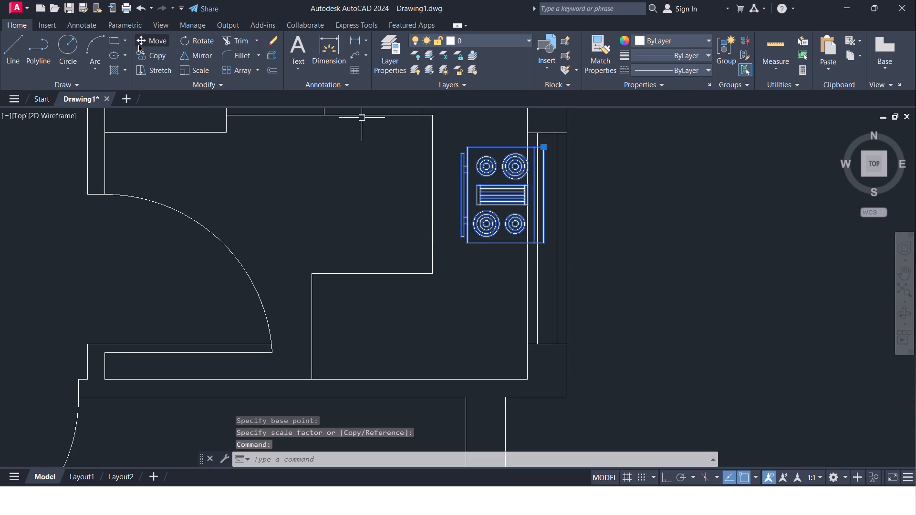
{"action": "left_click", "coordinate": [138, 45]}
{"action": "left_click", "coordinate": [493, 195]}
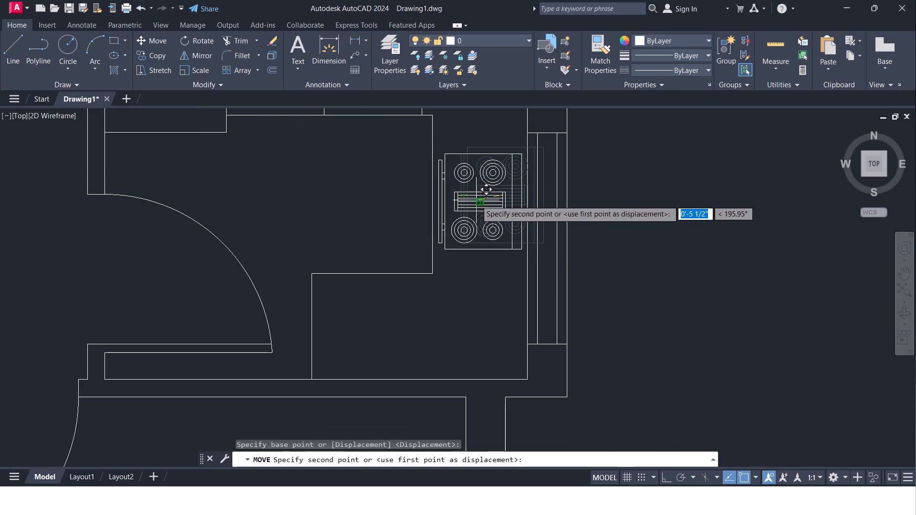
{"action": "left_click", "coordinate": [482, 208]}
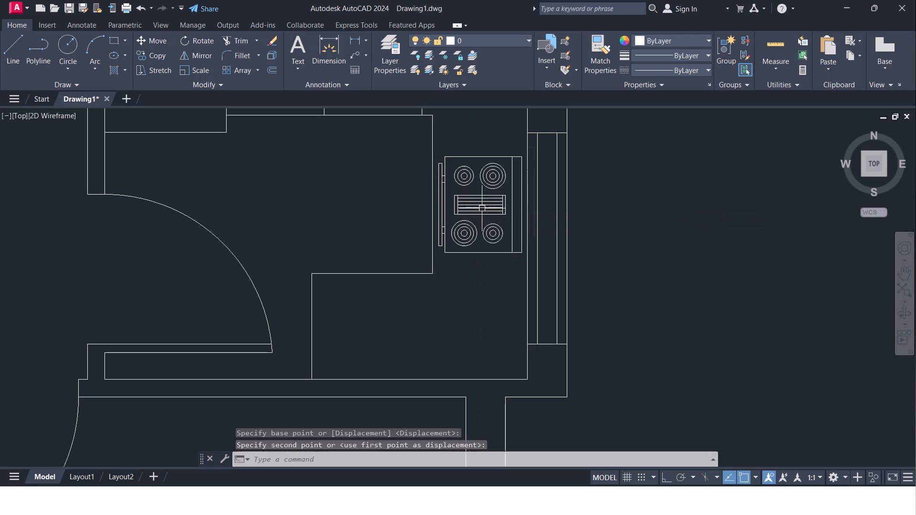
Copy the lower bedroom's bed with pillows and both nightstands about 32' straight up into the top bedroom, with Ortho on.
{"action": "scroll", "coordinate": [489, 215], "scroll_direction": "down", "scroll_amount": 2}
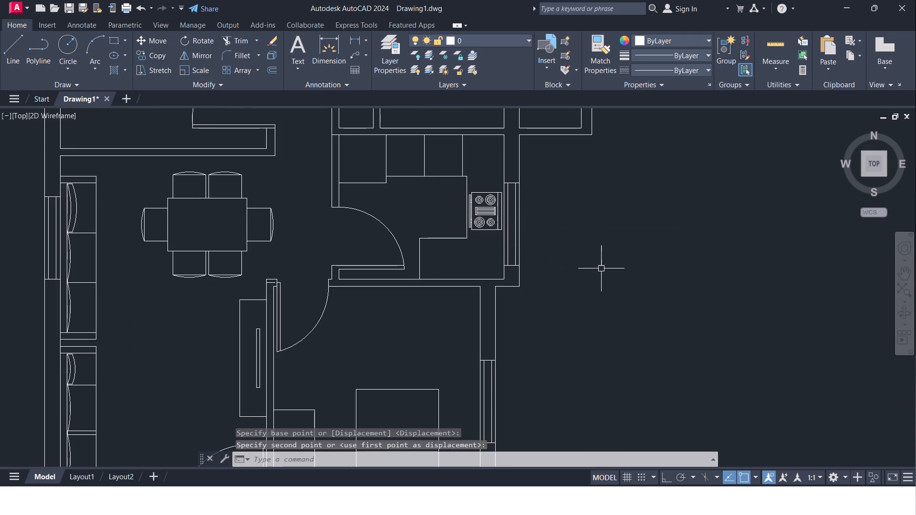
{"action": "middle_click_drag", "start_coordinate": [601, 268], "coordinate": [623, 334]}
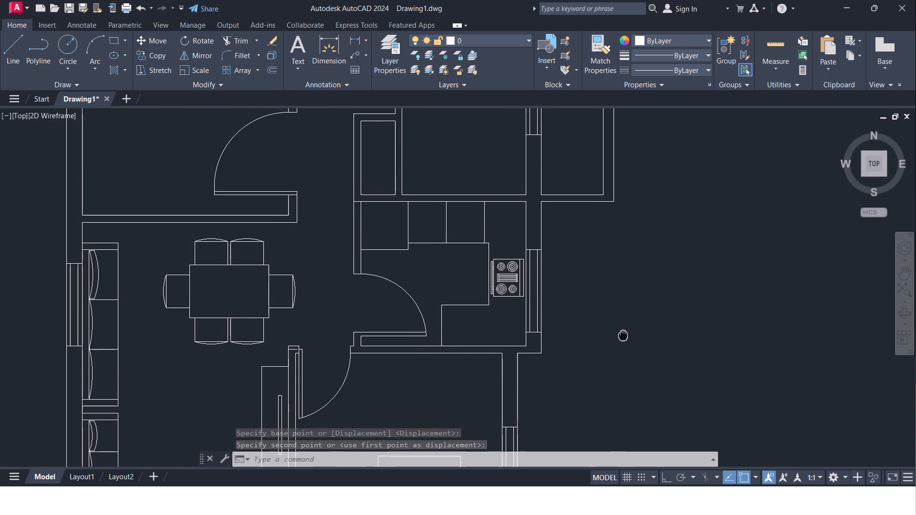
{"action": "middle_click_drag", "start_coordinate": [623, 334], "coordinate": [632, 225]}
{"action": "scroll", "coordinate": [632, 225], "scroll_direction": "down", "scroll_amount": 1}
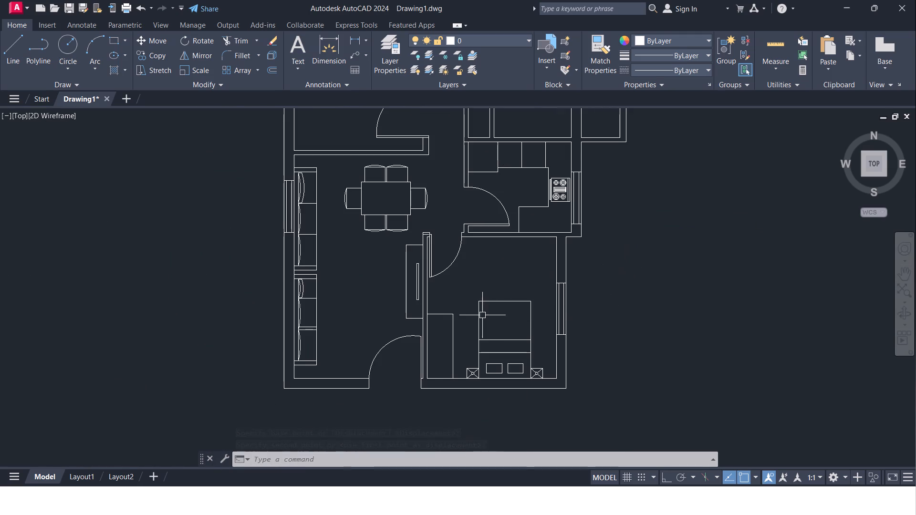
{"action": "key", "text": "Escape"}
{"action": "left_click", "coordinate": [459, 293]}
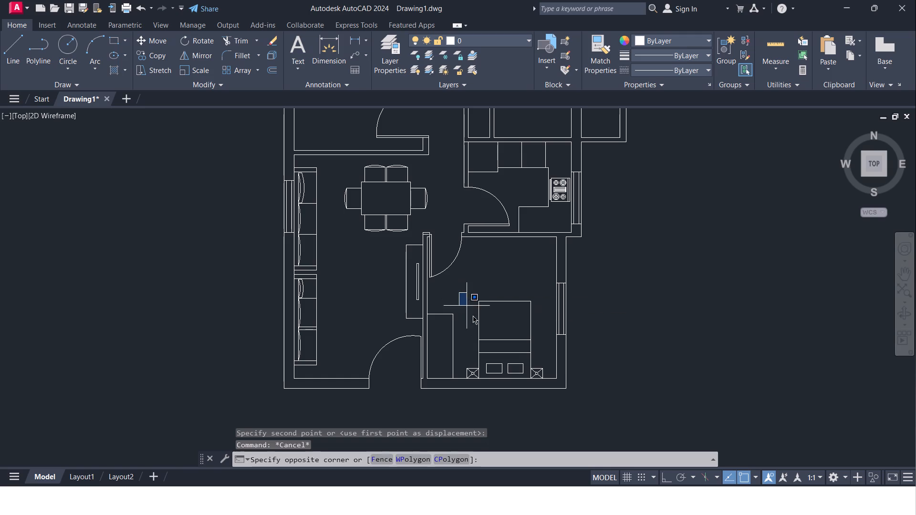
{"action": "left_click", "coordinate": [551, 399]}
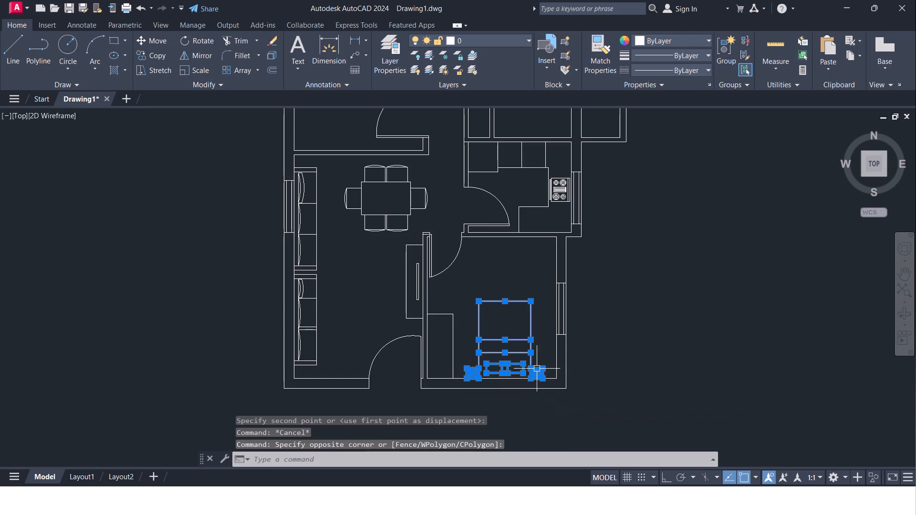
{"action": "left_click", "coordinate": [159, 60]}
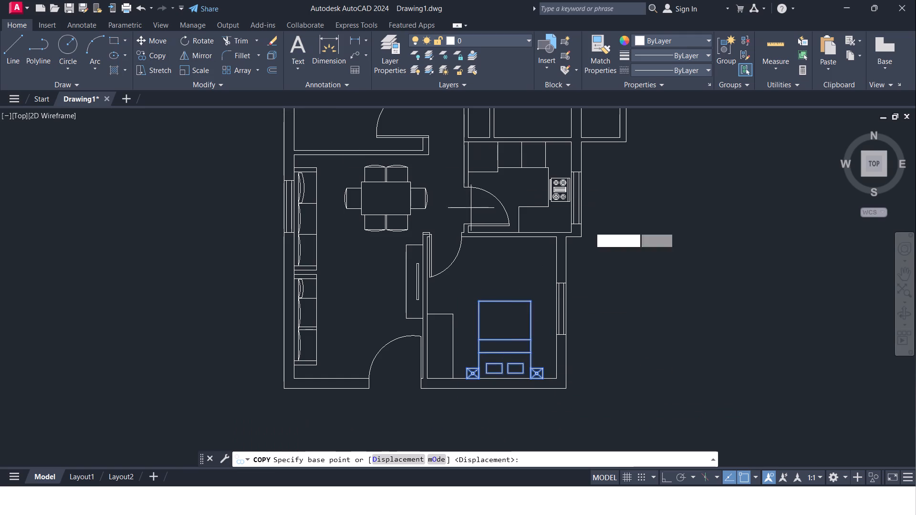
{"action": "left_click", "coordinate": [664, 478]}
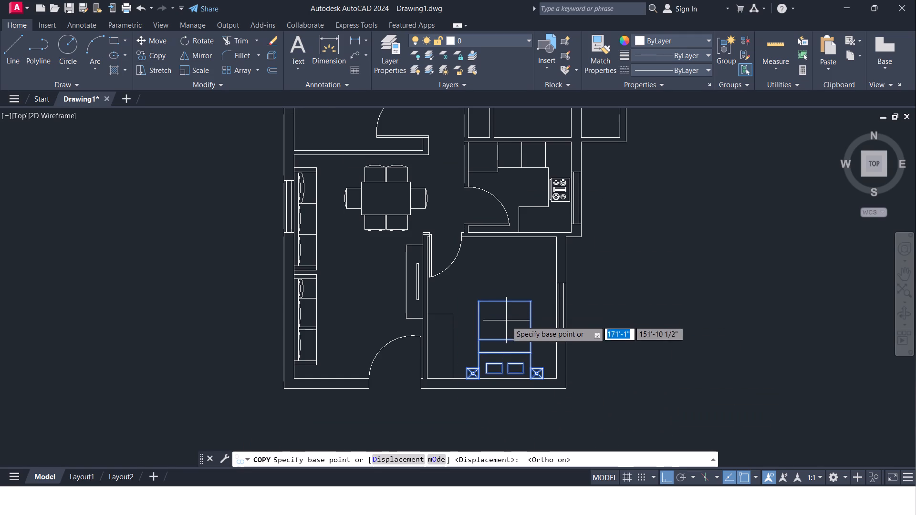
{"action": "left_click", "coordinate": [506, 320]}
{"action": "middle_click_drag", "start_coordinate": [511, 255], "coordinate": [519, 422]}
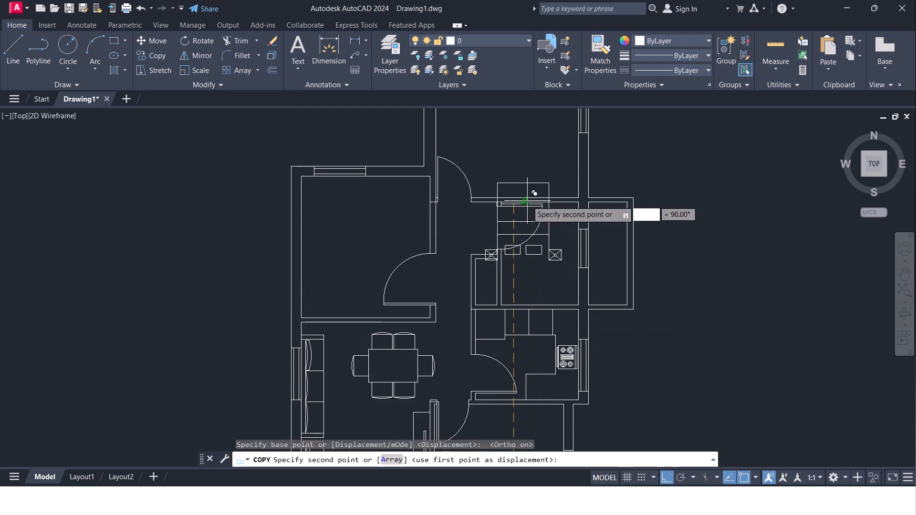
{"action": "middle_click_drag", "start_coordinate": [527, 201], "coordinate": [526, 357]}
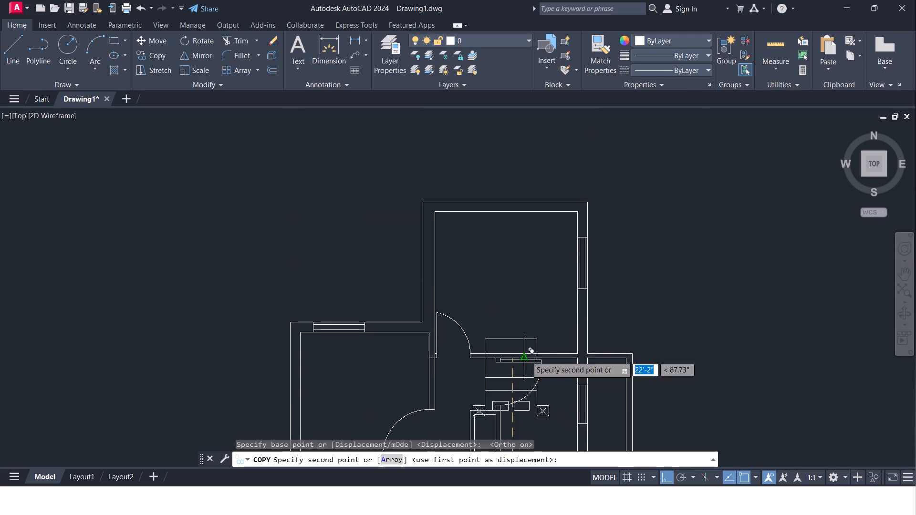
{"action": "left_click", "coordinate": [541, 232]}
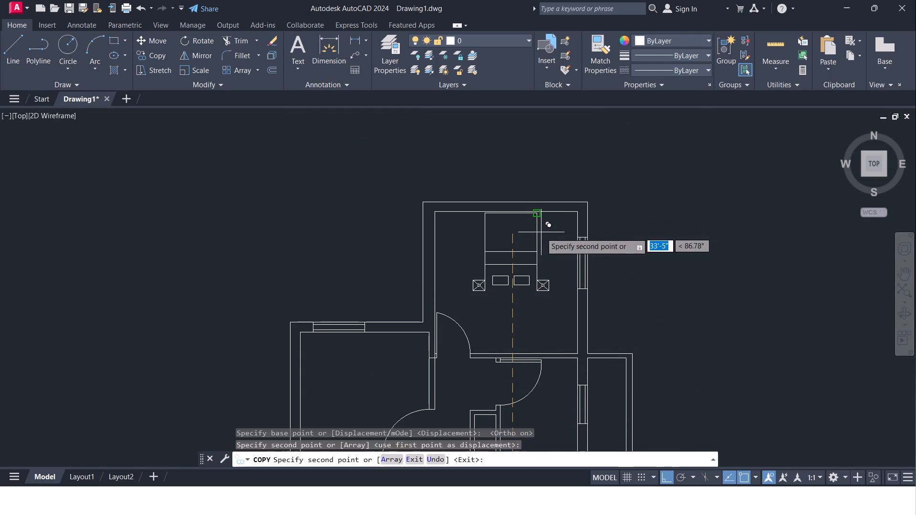
{"action": "key", "text": "Escape"}
Rotate the copied bed and nightstands 180° about the midpoint of the bed's foot edge.
{"action": "left_click", "coordinate": [460, 191]}
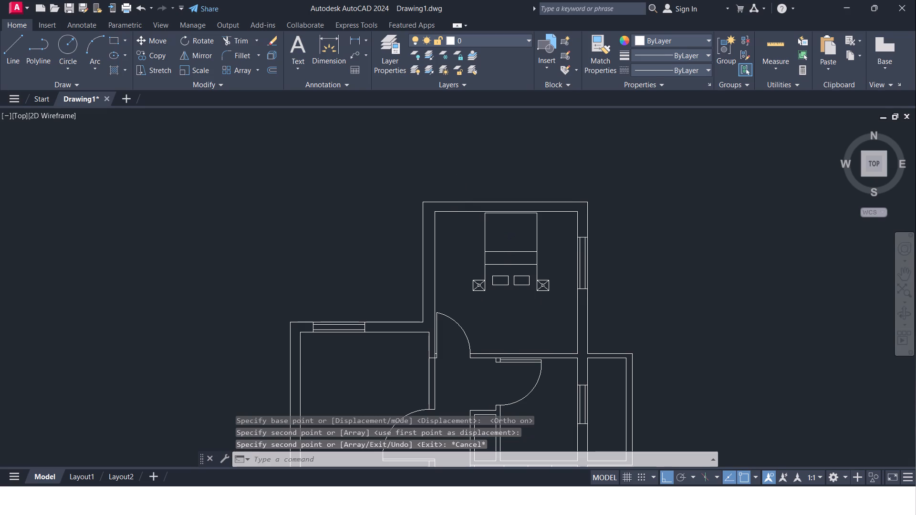
{"action": "left_click", "coordinate": [563, 320]}
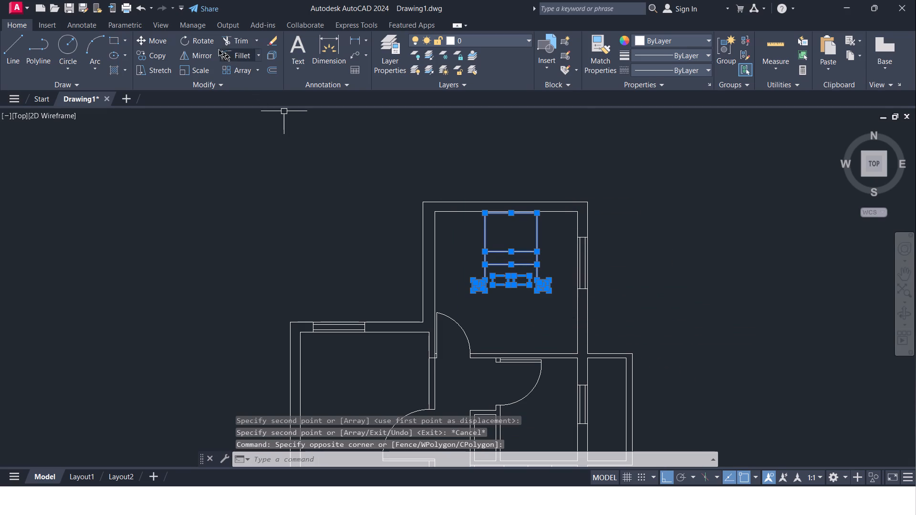
{"action": "left_click", "coordinate": [204, 43]}
{"action": "left_click_drag", "start_coordinate": [511, 212], "coordinate": [513, 218]}
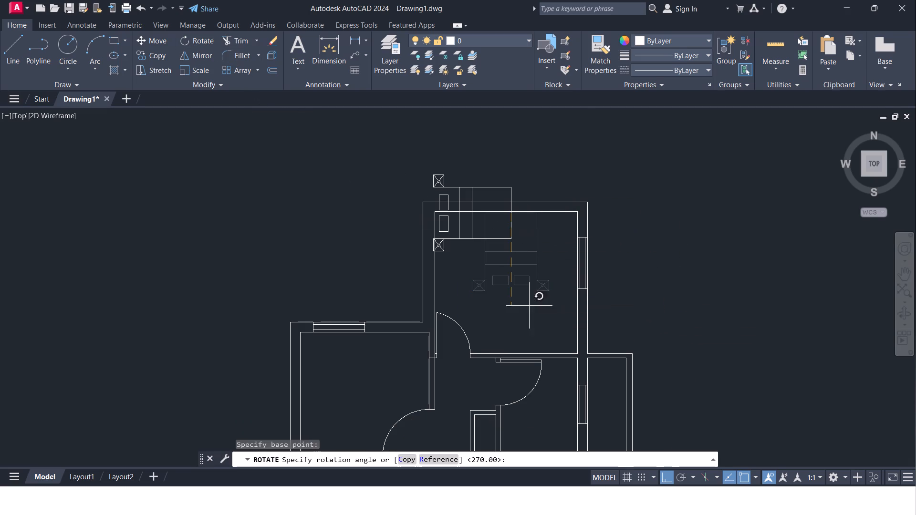
{"action": "left_click", "coordinate": [370, 271]}
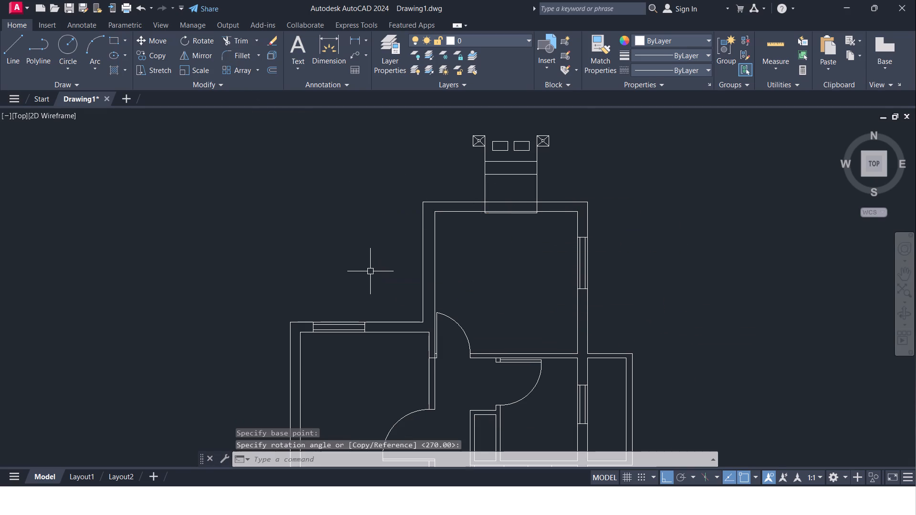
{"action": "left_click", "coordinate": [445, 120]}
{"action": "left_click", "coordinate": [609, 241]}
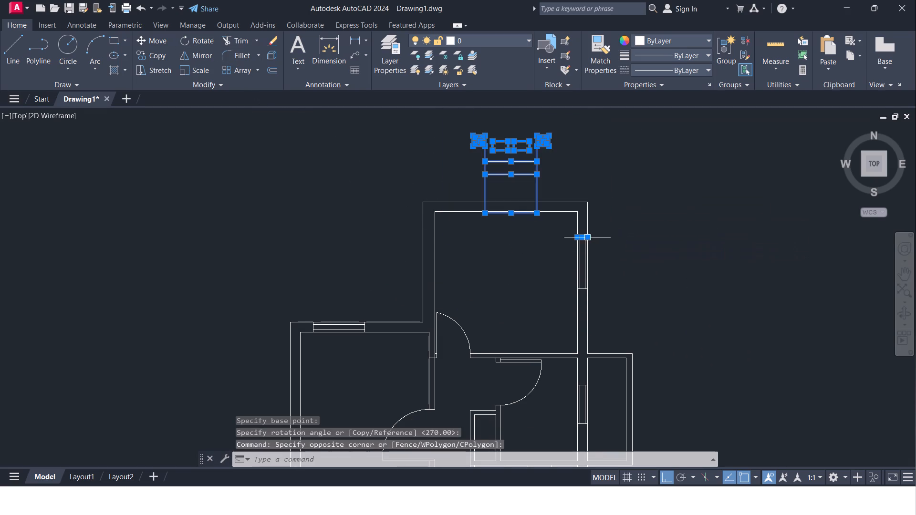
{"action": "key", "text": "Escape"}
Move the rotated bed set by its nightstand's outer upper corner down into the top bedroom, head end at the upper wall, with Ortho off.
{"action": "left_click", "coordinate": [466, 120]}
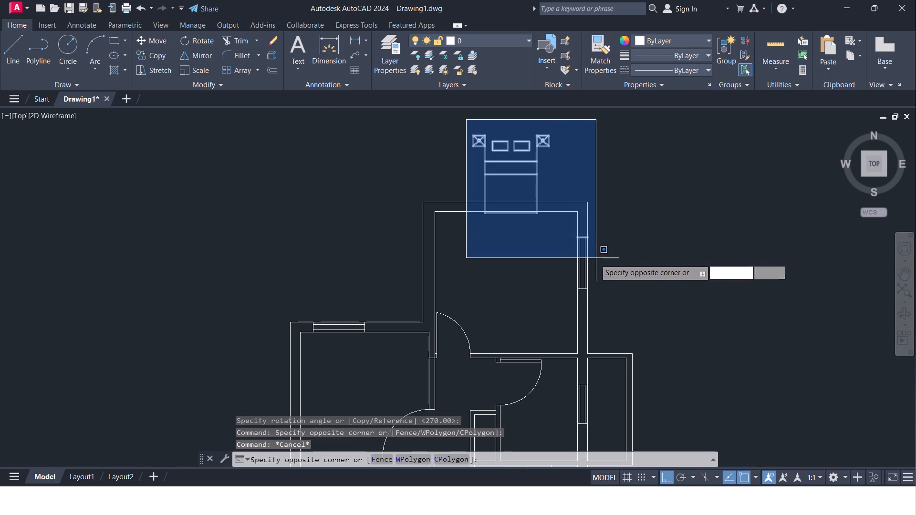
{"action": "left_click", "coordinate": [566, 255]}
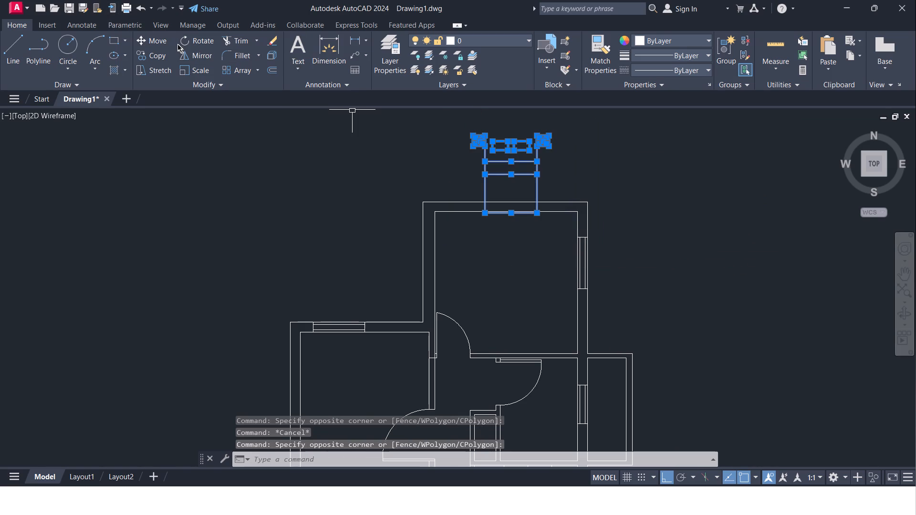
{"action": "left_click", "coordinate": [166, 41]}
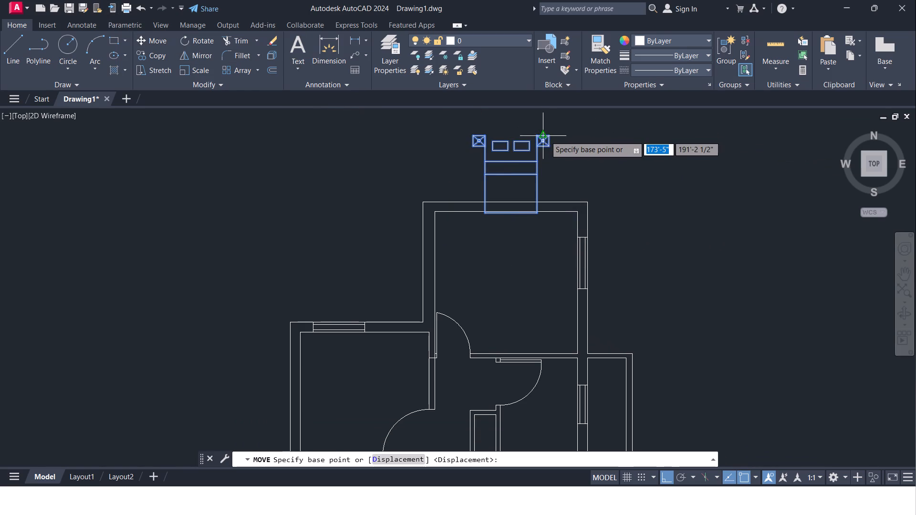
{"action": "scroll", "coordinate": [552, 136], "scroll_direction": "up", "scroll_amount": 2}
{"action": "left_click", "coordinate": [543, 136]}
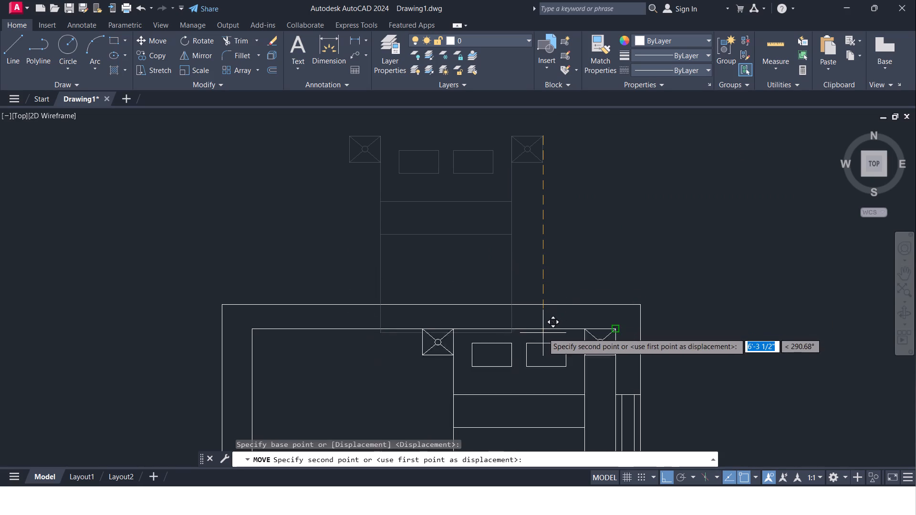
{"action": "left_click", "coordinate": [661, 477]}
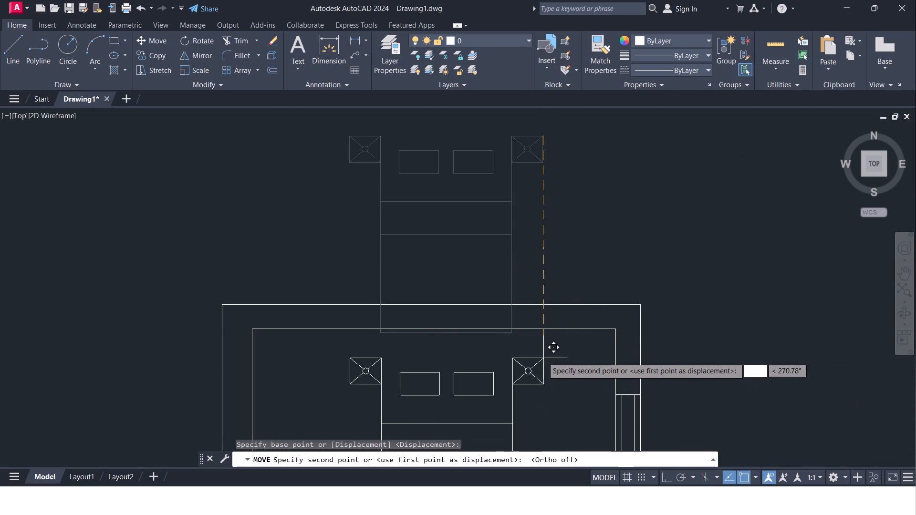
{"action": "scroll", "coordinate": [529, 344], "scroll_direction": "up", "scroll_amount": 1}
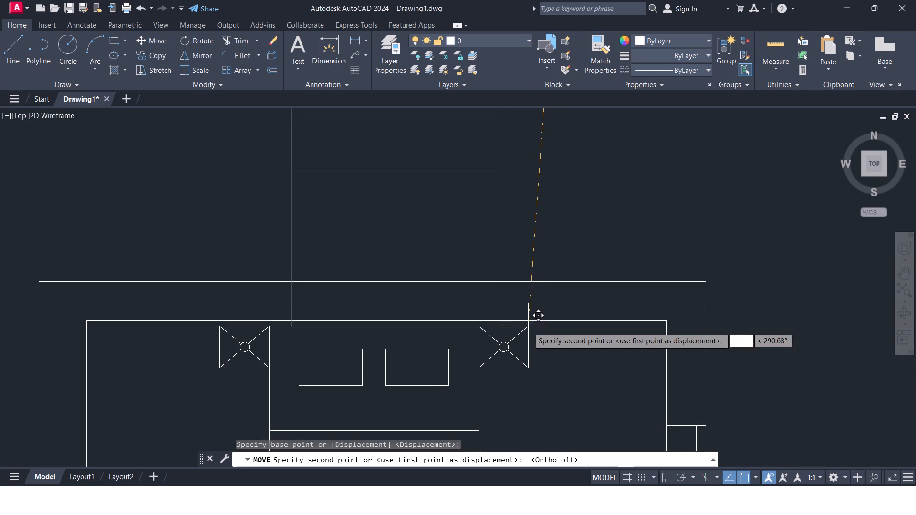
{"action": "left_click", "coordinate": [530, 309]}
Move the top bedroom's bed and nightstands by the nightstand's outer upper corner straight down onto the upper wall's inner face.
{"action": "middle_click_drag", "start_coordinate": [541, 349], "coordinate": [577, 284]}
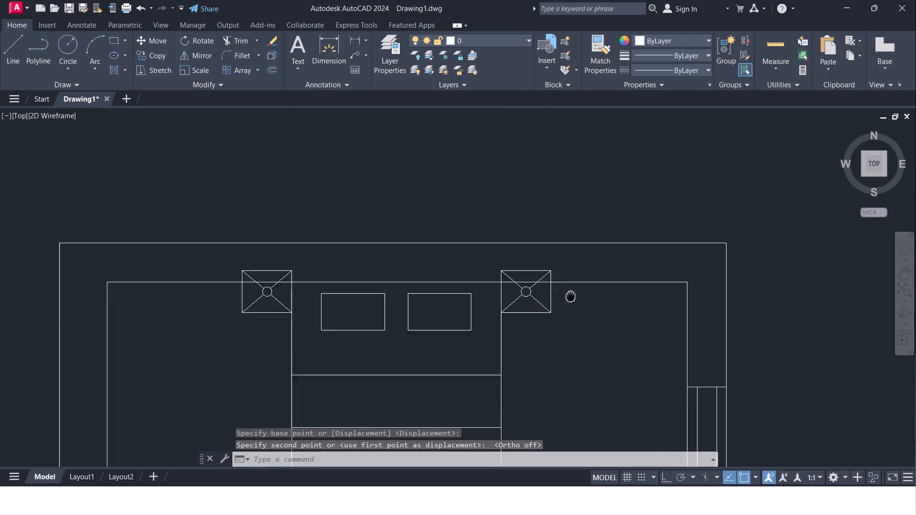
{"action": "middle_click_drag", "start_coordinate": [577, 284], "coordinate": [578, 281]}
{"action": "left_click", "coordinate": [243, 232]}
{"action": "middle_click_drag", "start_coordinate": [546, 384], "coordinate": [534, 317]}
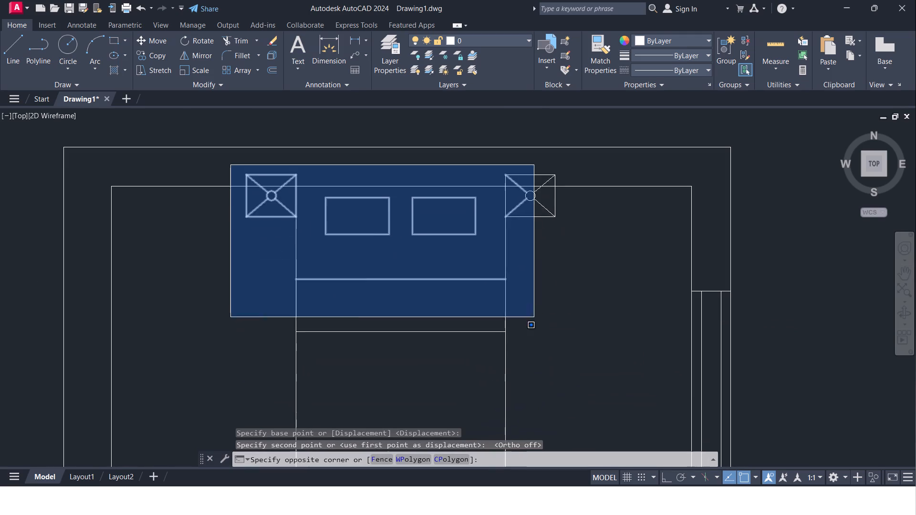
{"action": "middle_click_drag", "start_coordinate": [582, 375], "coordinate": [569, 317]}
{"action": "middle_click_drag", "start_coordinate": [578, 353], "coordinate": [568, 296]}
{"action": "left_click", "coordinate": [553, 390]}
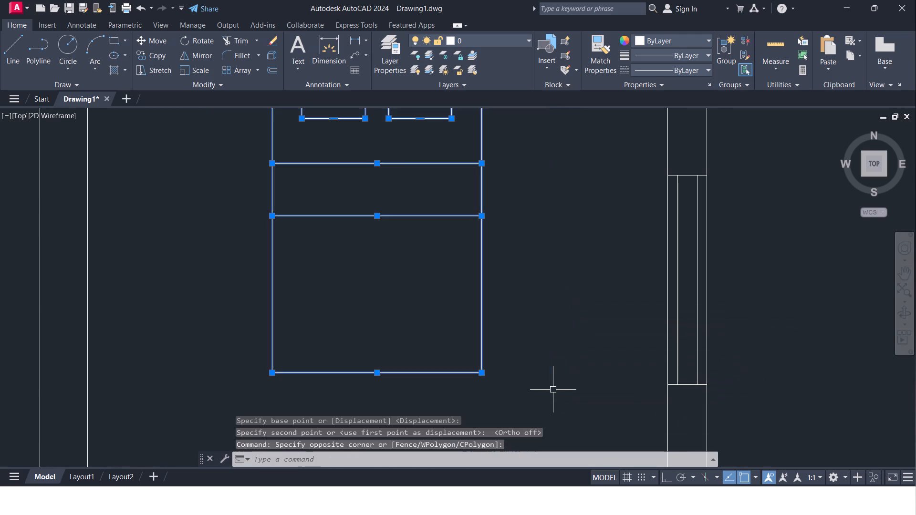
{"action": "middle_click_drag", "start_coordinate": [570, 311], "coordinate": [547, 430]}
{"action": "scroll", "coordinate": [570, 311], "scroll_direction": "down", "scroll_amount": 1}
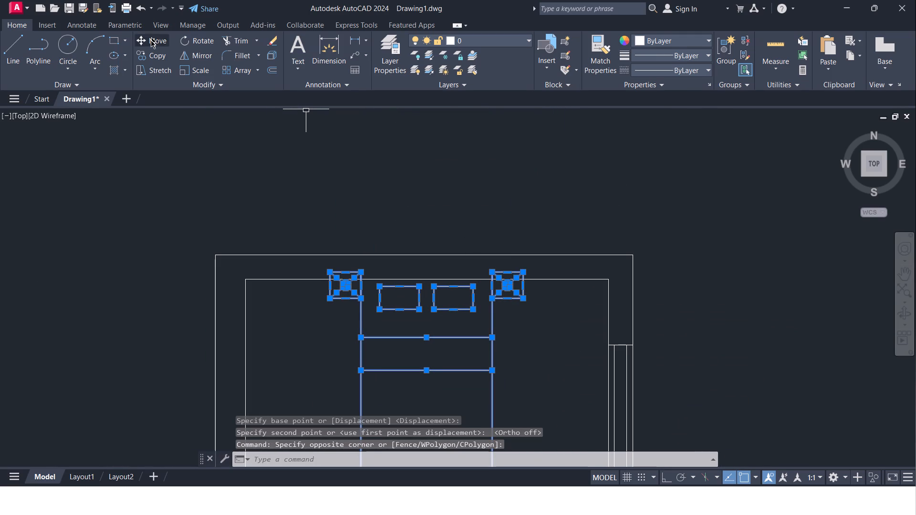
{"action": "left_click", "coordinate": [151, 40]}
{"action": "scroll", "coordinate": [530, 273], "scroll_direction": "up", "scroll_amount": 2}
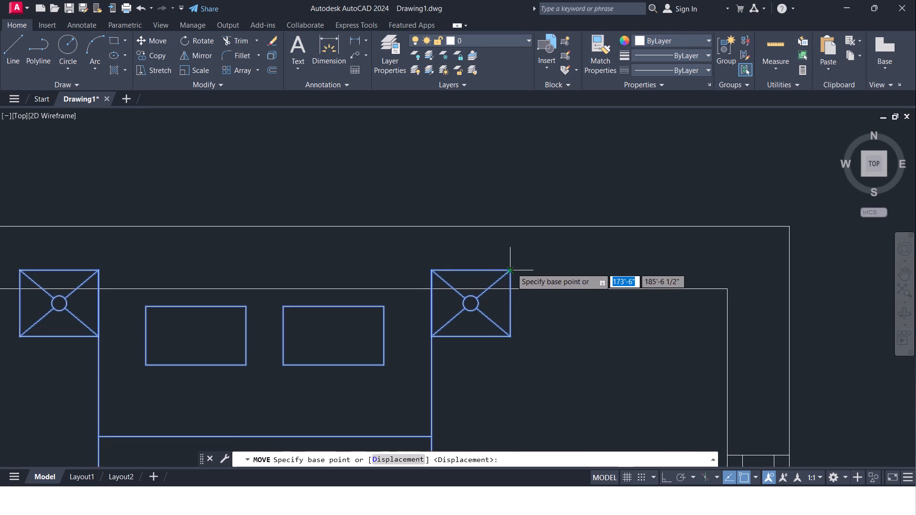
{"action": "left_click", "coordinate": [511, 268]}
{"action": "left_click", "coordinate": [507, 287]}
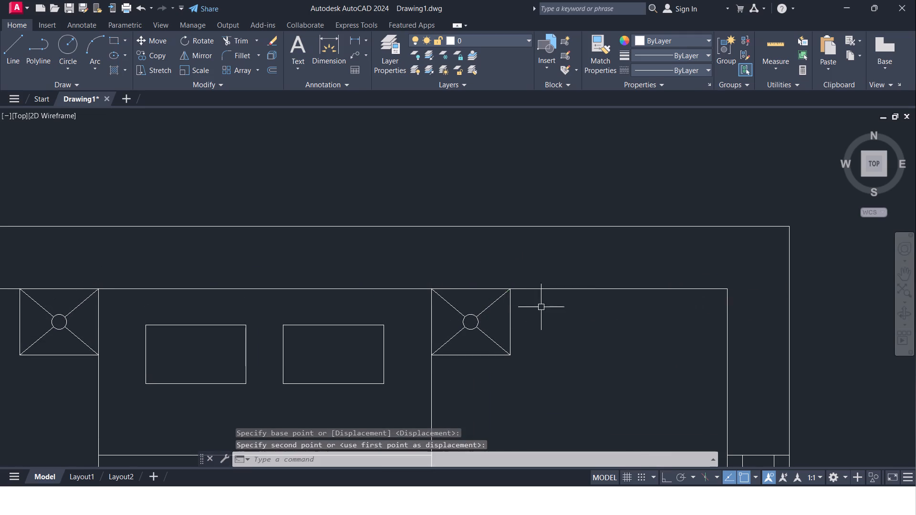
Copy the lower bedroom's two wardrobe outline lines by their shared corner about 33' up to the top bedroom's inner upper-left corner.
{"action": "scroll", "coordinate": [545, 311], "scroll_direction": "down", "scroll_amount": 2}
{"action": "middle_click_drag", "start_coordinate": [550, 318], "coordinate": [564, 298]}
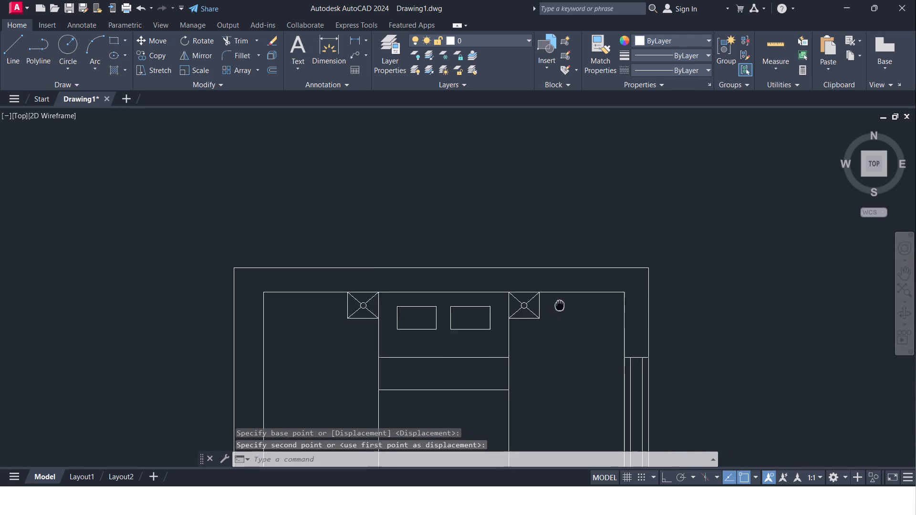
{"action": "middle_click_drag", "start_coordinate": [564, 298], "coordinate": [578, 304]}
{"action": "scroll", "coordinate": [579, 303], "scroll_direction": "down", "scroll_amount": 3}
{"action": "middle_click_drag", "start_coordinate": [587, 303], "coordinate": [590, 257]}
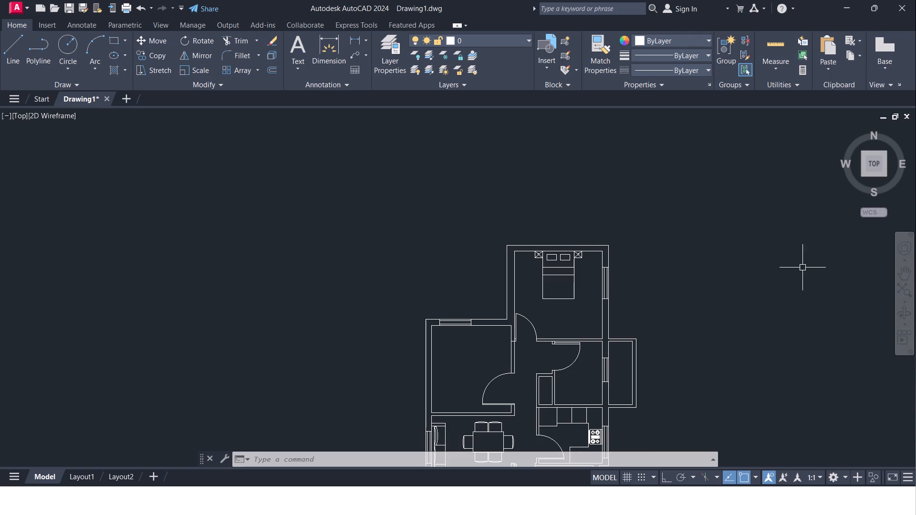
{"action": "scroll", "coordinate": [805, 271], "scroll_direction": "down", "scroll_amount": 1}
{"action": "middle_click_drag", "start_coordinate": [800, 268], "coordinate": [756, 163]}
{"action": "scroll", "coordinate": [643, 362], "scroll_direction": "up", "scroll_amount": 2}
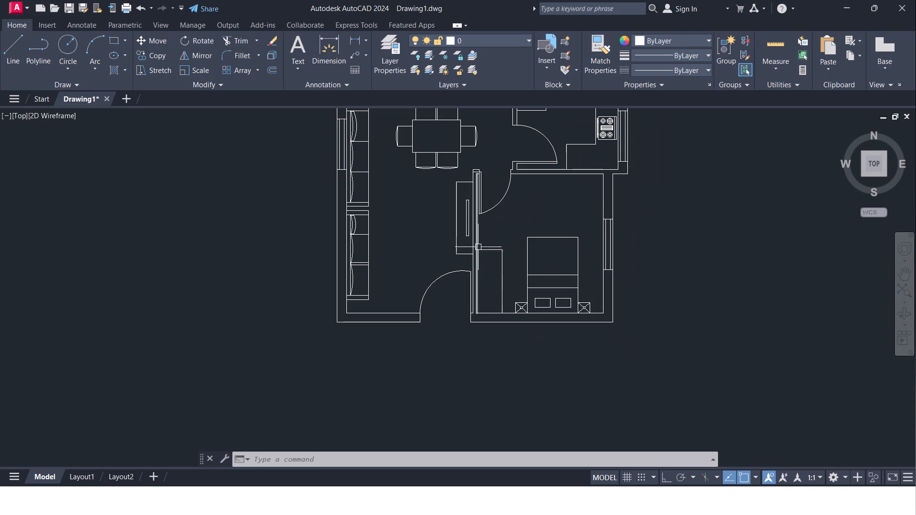
{"action": "scroll", "coordinate": [489, 252], "scroll_direction": "up", "scroll_amount": 1}
{"action": "left_click", "coordinate": [488, 249]}
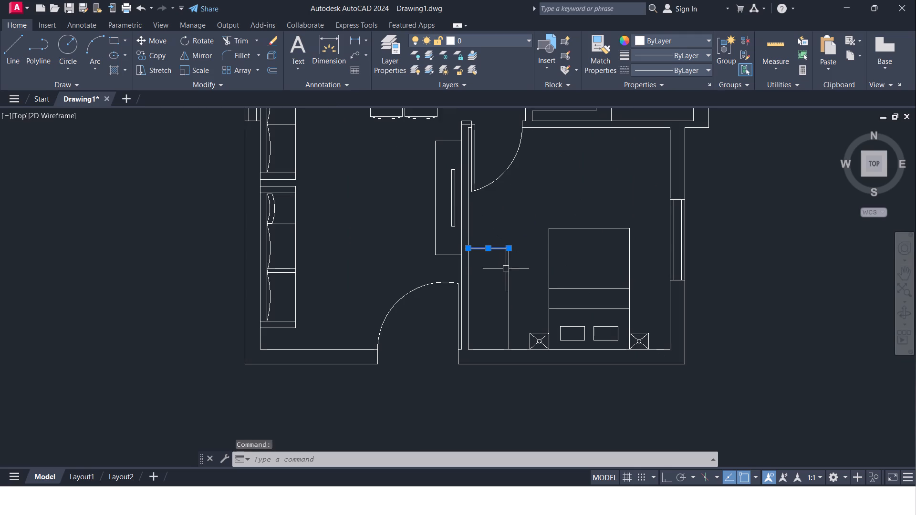
{"action": "left_click", "coordinate": [510, 277]}
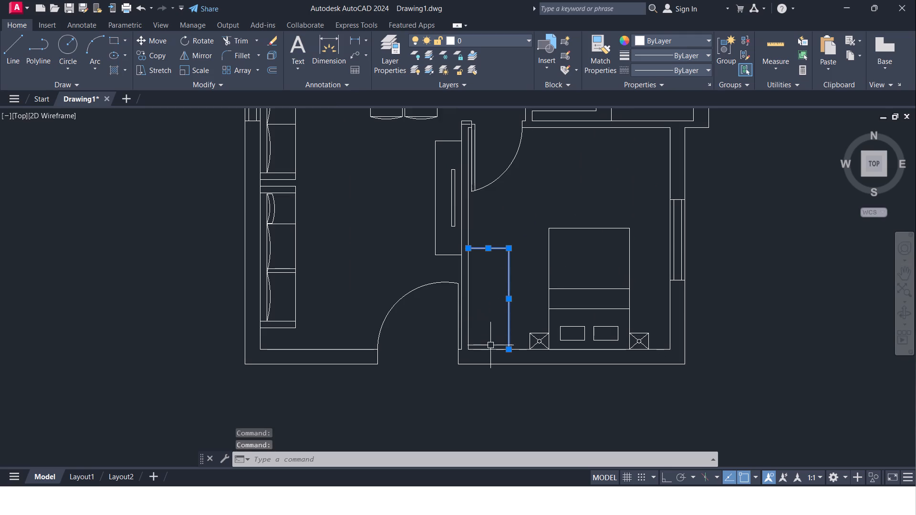
{"action": "middle_click_drag", "start_coordinate": [509, 221], "coordinate": [509, 269]}
{"action": "left_click", "coordinate": [146, 55]}
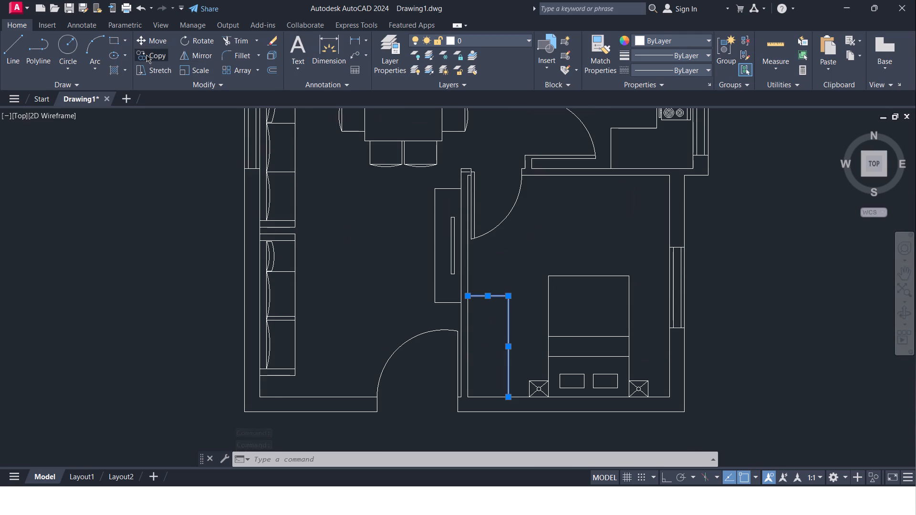
{"action": "left_click", "coordinate": [506, 298]}
{"action": "middle_click_drag", "start_coordinate": [517, 246], "coordinate": [521, 401]}
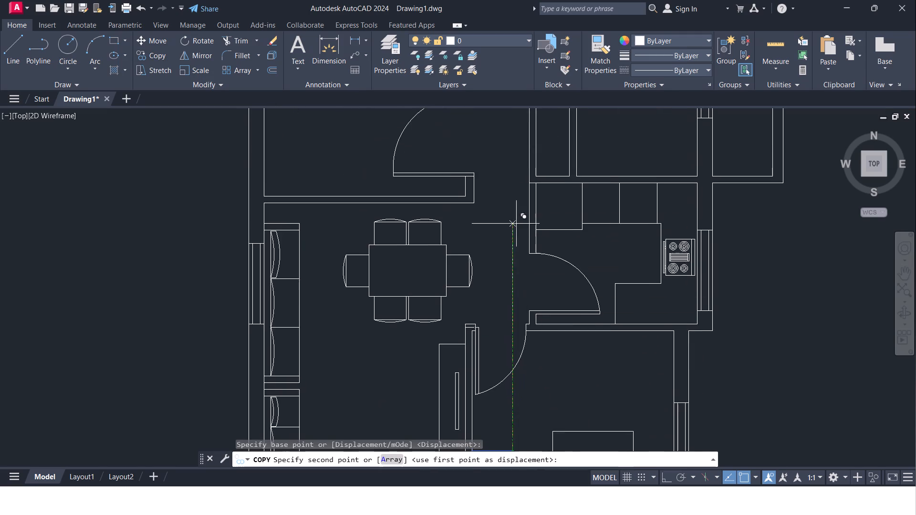
{"action": "middle_click_drag", "start_coordinate": [510, 179], "coordinate": [509, 360]}
{"action": "middle_click_drag", "start_coordinate": [523, 204], "coordinate": [517, 364]}
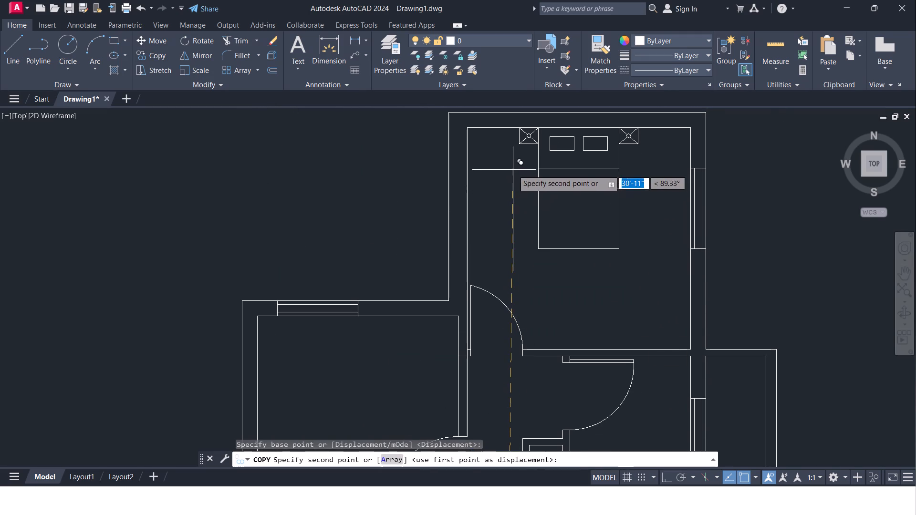
{"action": "scroll", "coordinate": [510, 138], "scroll_direction": "up", "scroll_amount": 2}
{"action": "middle_click_drag", "start_coordinate": [510, 138], "coordinate": [510, 156]}
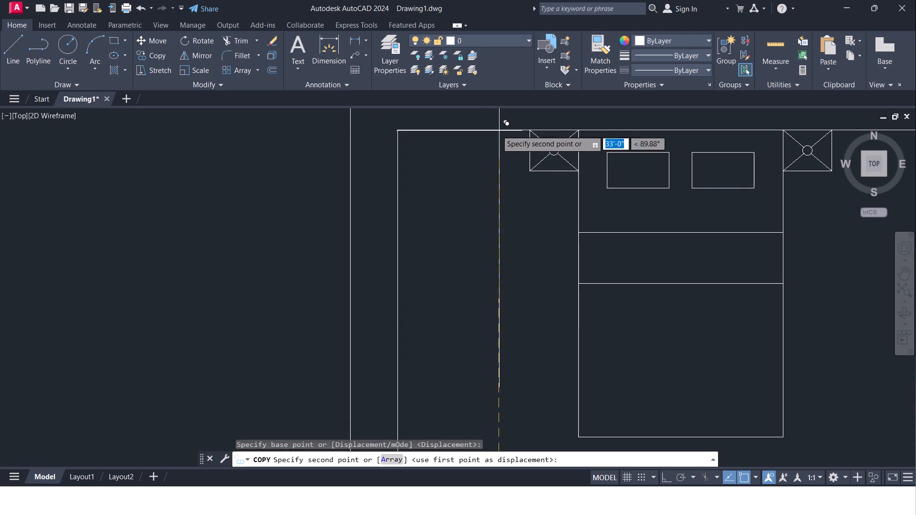
{"action": "left_click", "coordinate": [395, 131]}
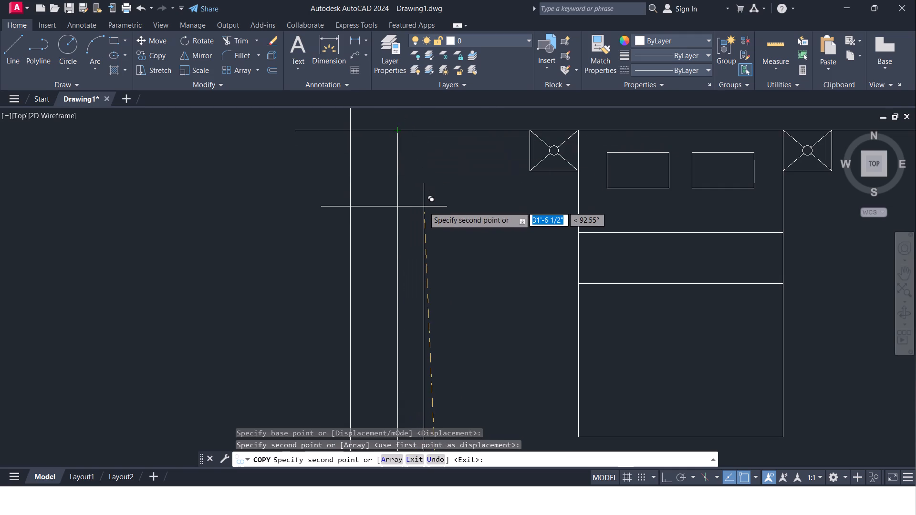
{"action": "key", "text": "Escape"}
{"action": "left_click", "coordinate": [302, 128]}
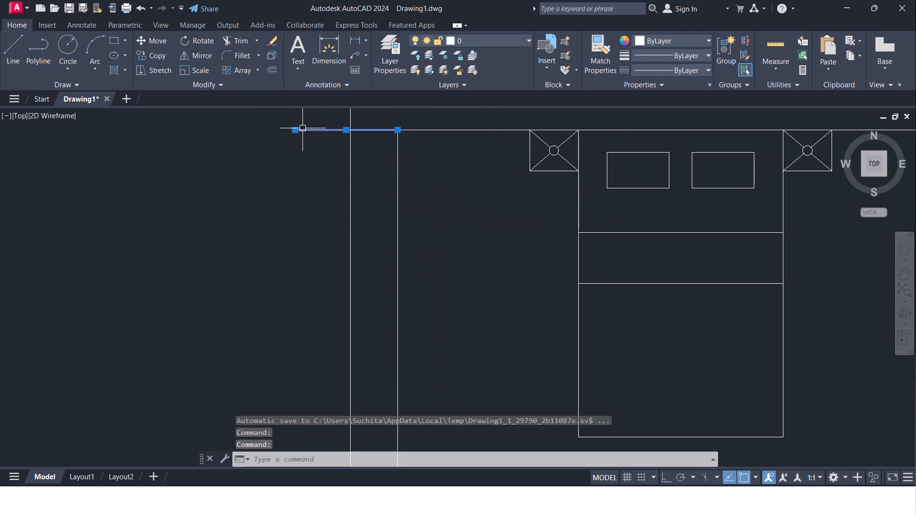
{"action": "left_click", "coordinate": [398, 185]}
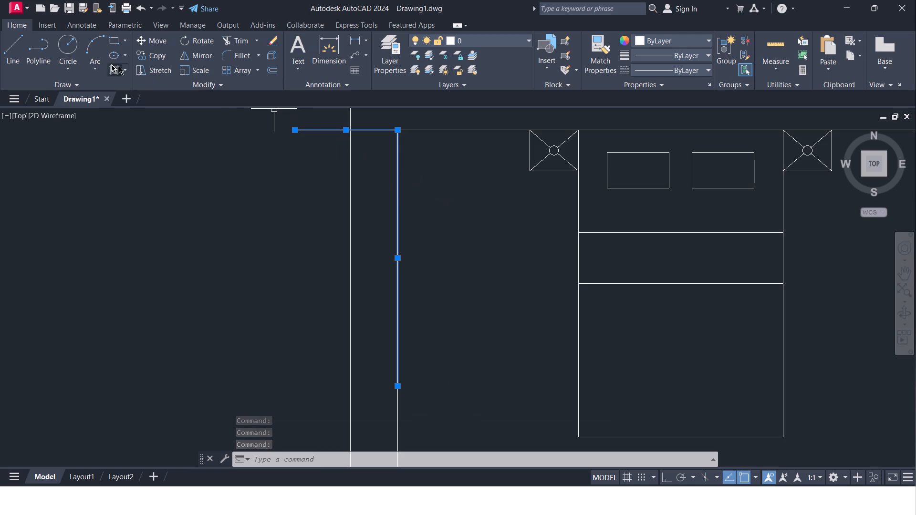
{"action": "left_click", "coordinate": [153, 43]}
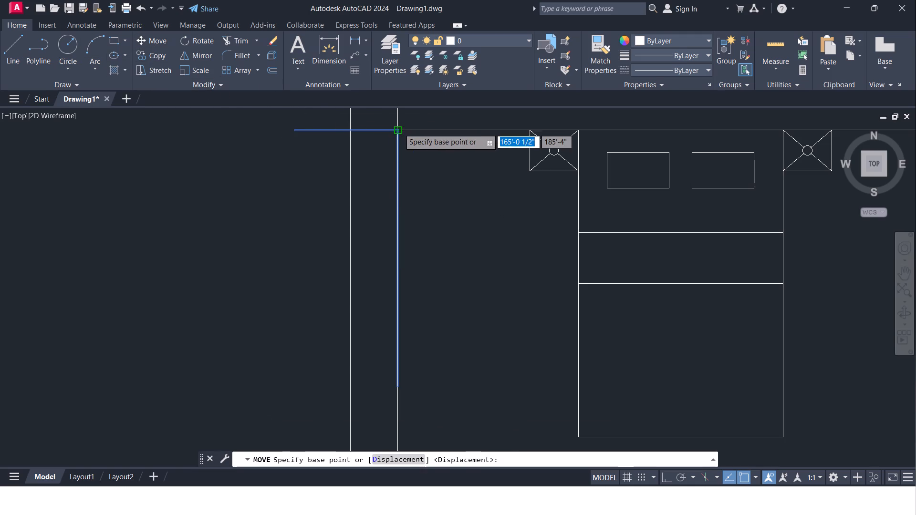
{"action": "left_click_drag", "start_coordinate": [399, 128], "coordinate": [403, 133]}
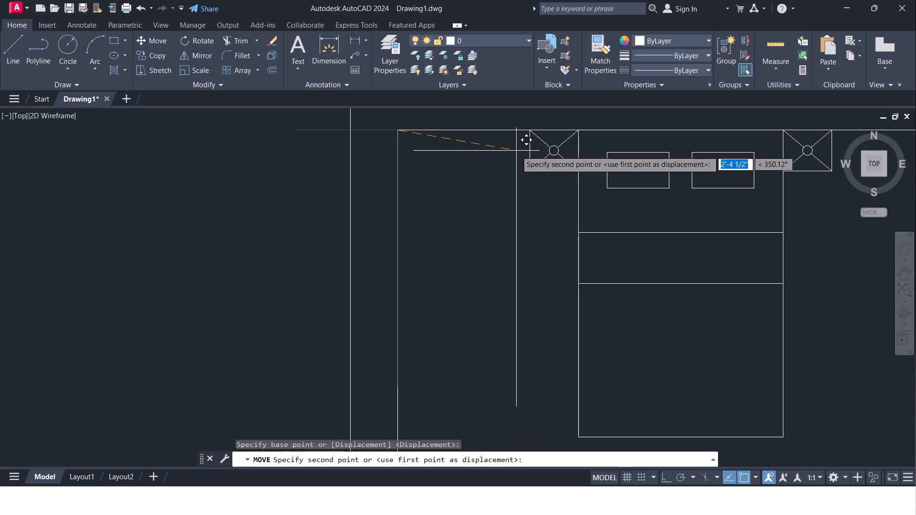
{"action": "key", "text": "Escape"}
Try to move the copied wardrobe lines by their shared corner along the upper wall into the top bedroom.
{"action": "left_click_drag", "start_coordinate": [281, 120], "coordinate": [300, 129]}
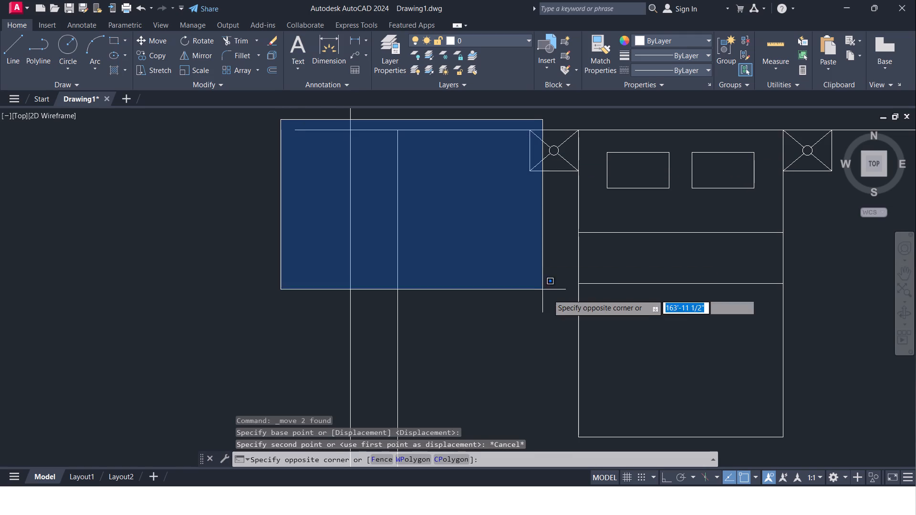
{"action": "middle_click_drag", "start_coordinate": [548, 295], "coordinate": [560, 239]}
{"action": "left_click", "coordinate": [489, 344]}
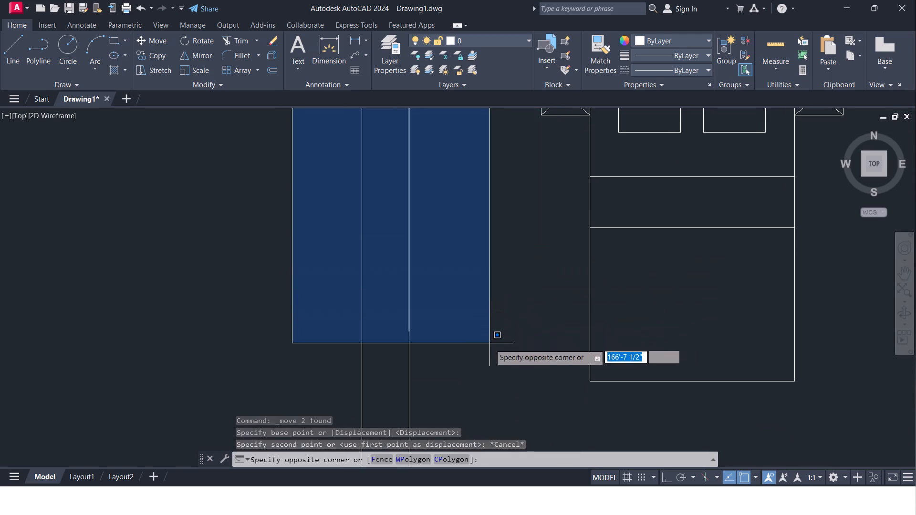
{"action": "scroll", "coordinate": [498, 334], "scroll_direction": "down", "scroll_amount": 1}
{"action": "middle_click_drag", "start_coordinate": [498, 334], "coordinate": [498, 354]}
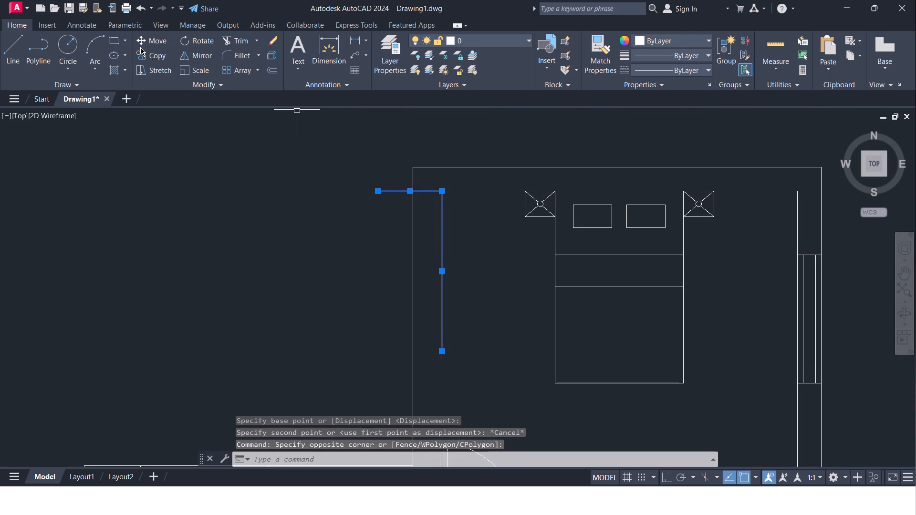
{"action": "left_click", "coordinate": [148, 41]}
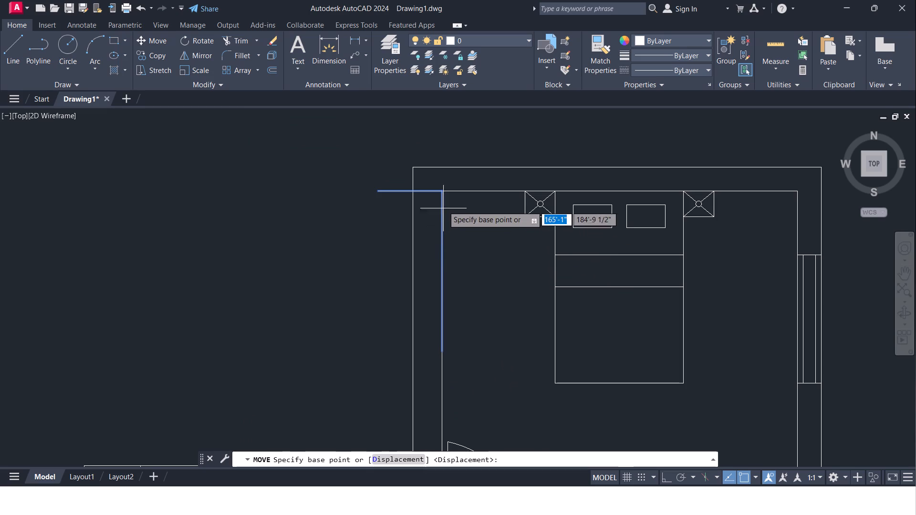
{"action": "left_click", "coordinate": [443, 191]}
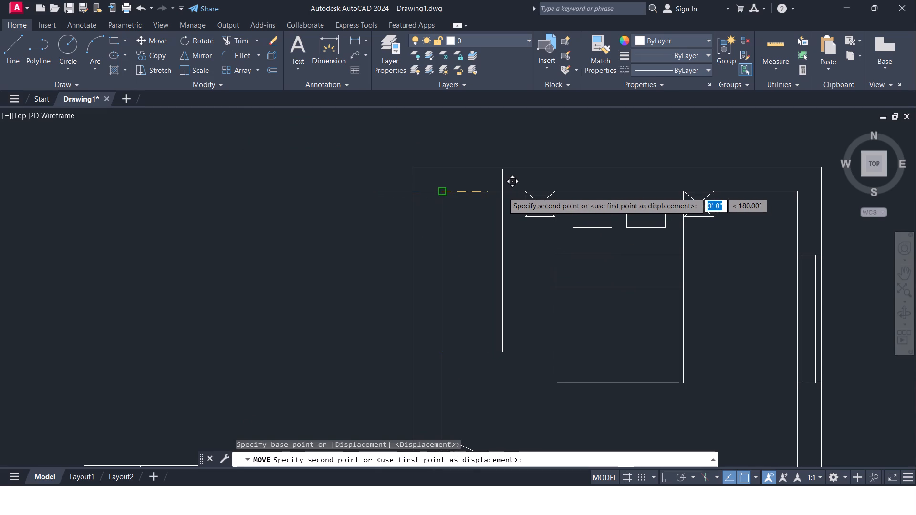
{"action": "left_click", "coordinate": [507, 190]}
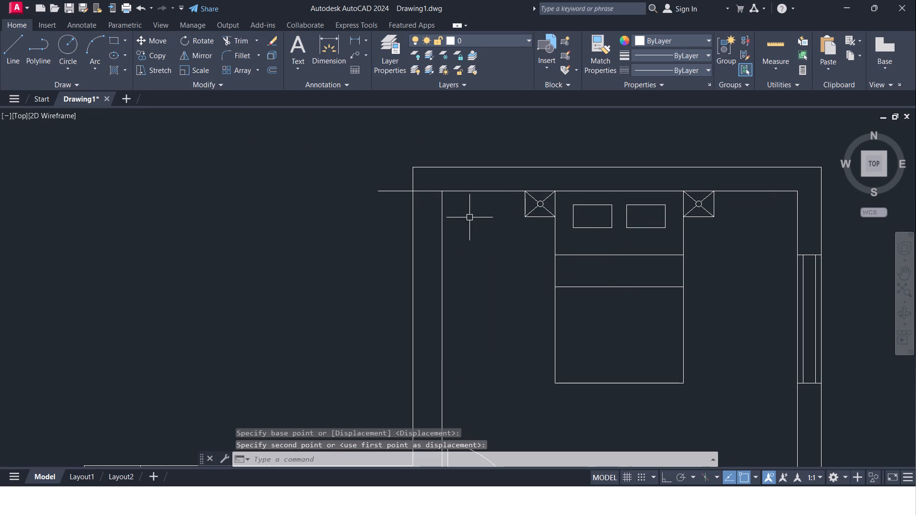
Move the copied wardrobe lines by the short line's outer end onto the top bedroom's inner upper-left corner.
{"action": "left_click", "coordinate": [391, 188]}
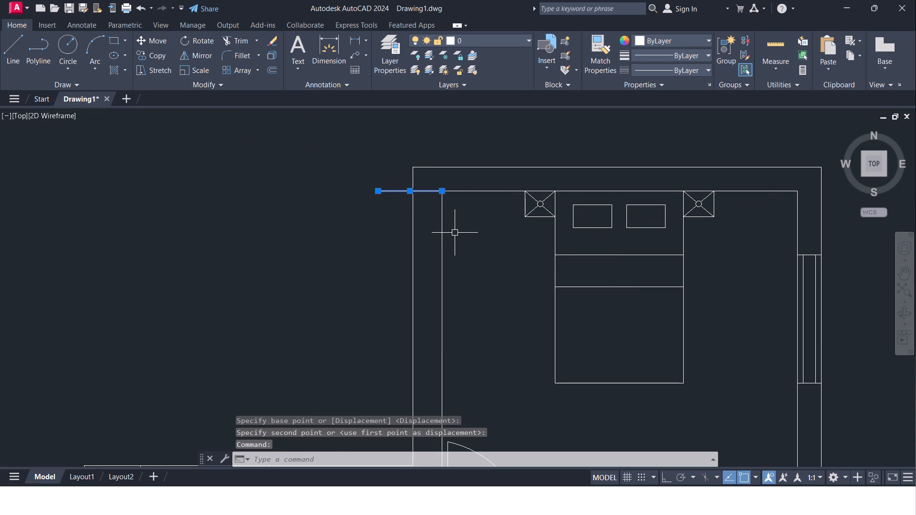
{"action": "left_click", "coordinate": [443, 236]}
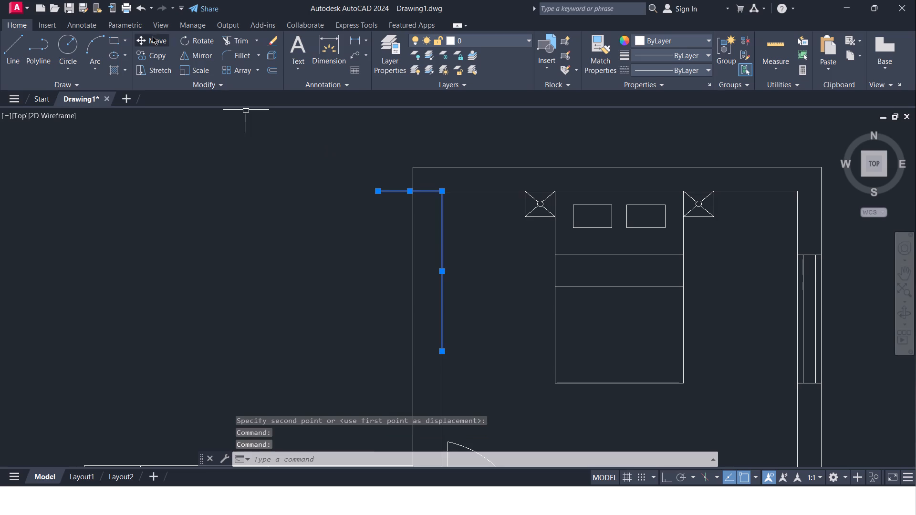
{"action": "left_click", "coordinate": [153, 38]}
{"action": "left_click", "coordinate": [380, 190]}
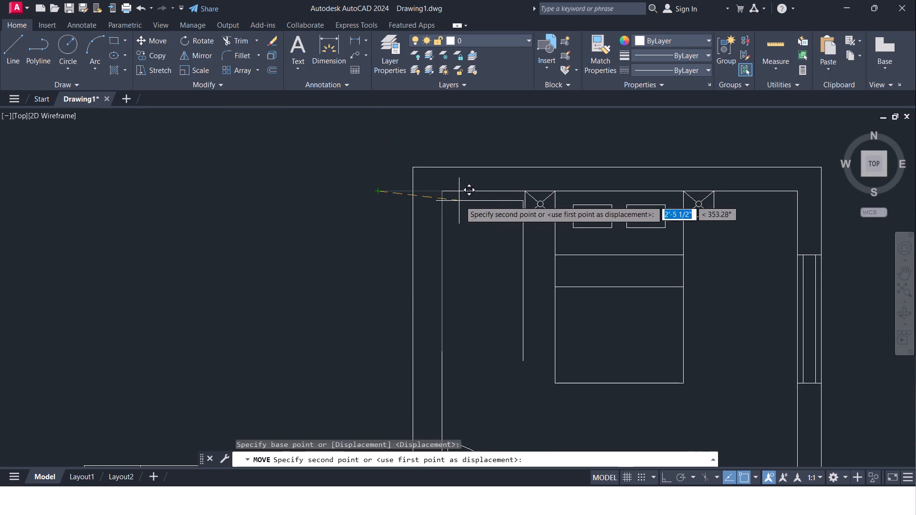
{"action": "left_click", "coordinate": [448, 192]}
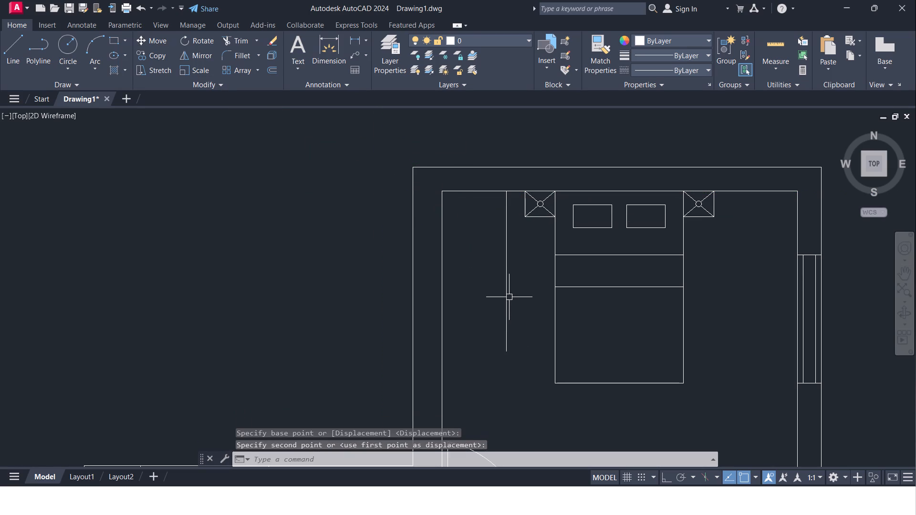
With Ortho on, draw a horizontal line from the lower end of the top bedroom wardrobe's long line out past the side wall.
{"action": "middle_click_drag", "start_coordinate": [508, 295], "coordinate": [506, 227]}
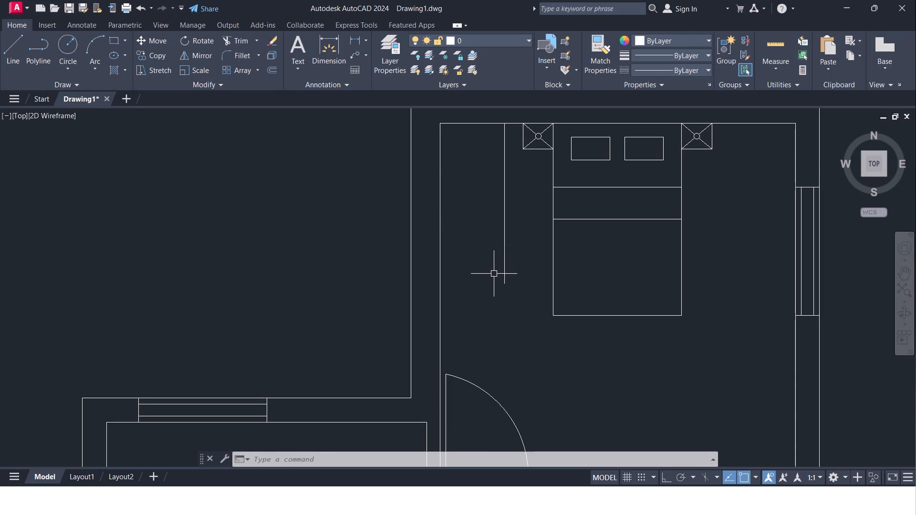
{"action": "key", "text": "Escape"}
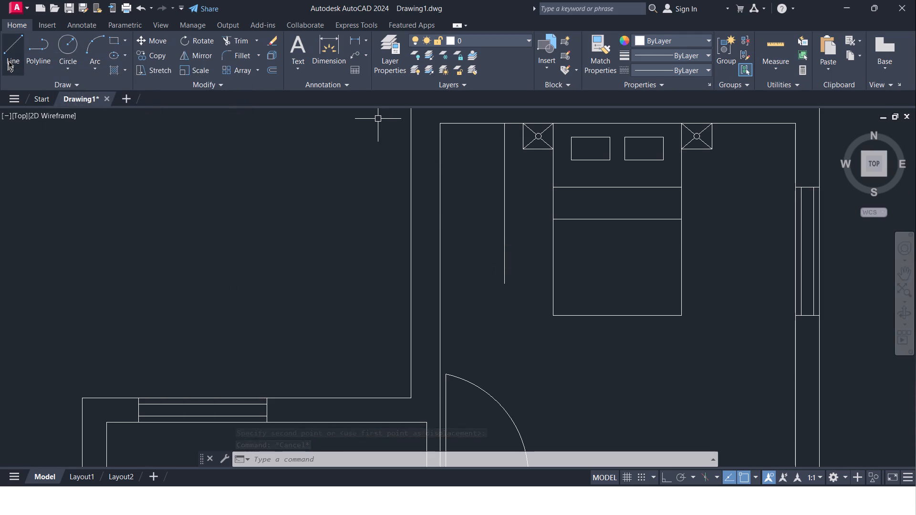
{"action": "left_click", "coordinate": [9, 58]}
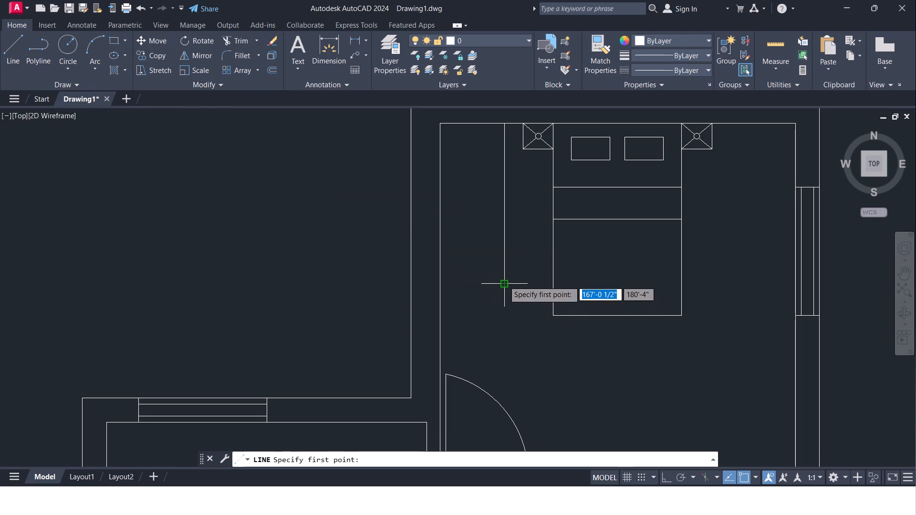
{"action": "left_click", "coordinate": [504, 281]}
{"action": "left_click", "coordinate": [355, 275]}
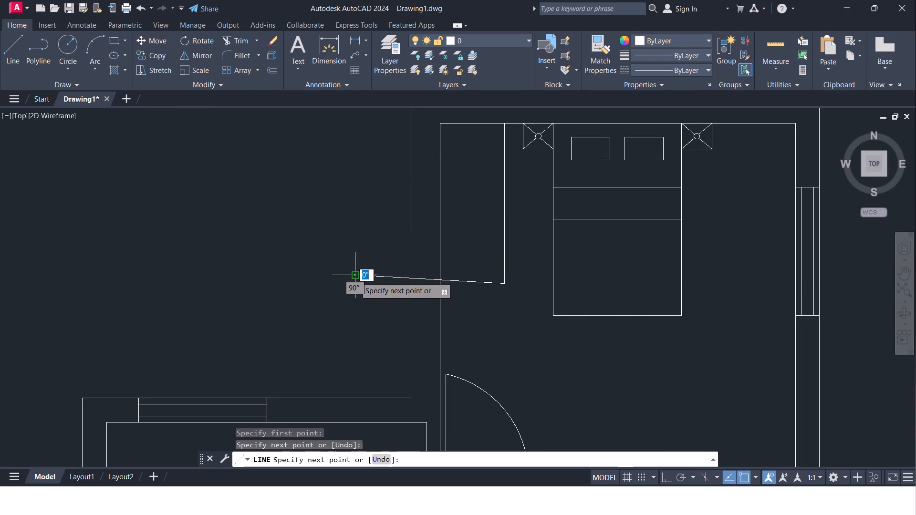
{"action": "key", "text": "ctrl+z"}
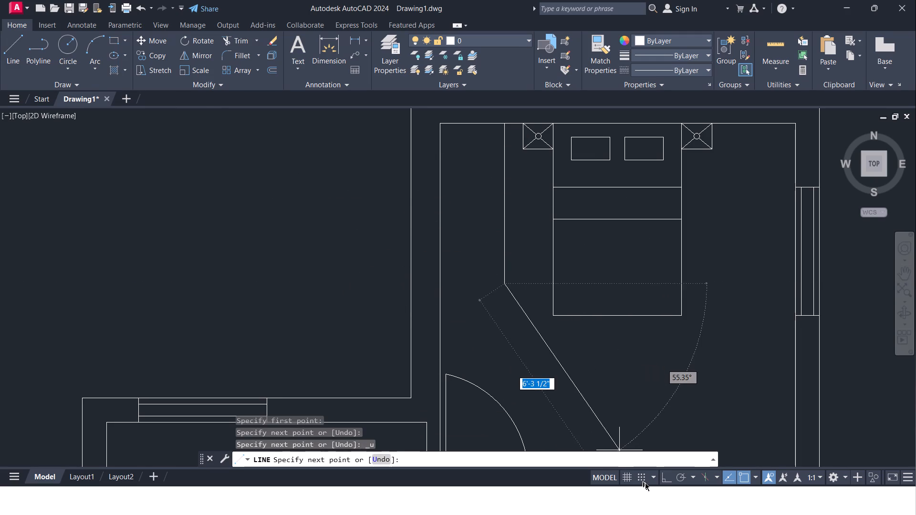
{"action": "left_click", "coordinate": [663, 478]}
{"action": "left_click", "coordinate": [356, 246]}
{"action": "key", "text": "Escape"}
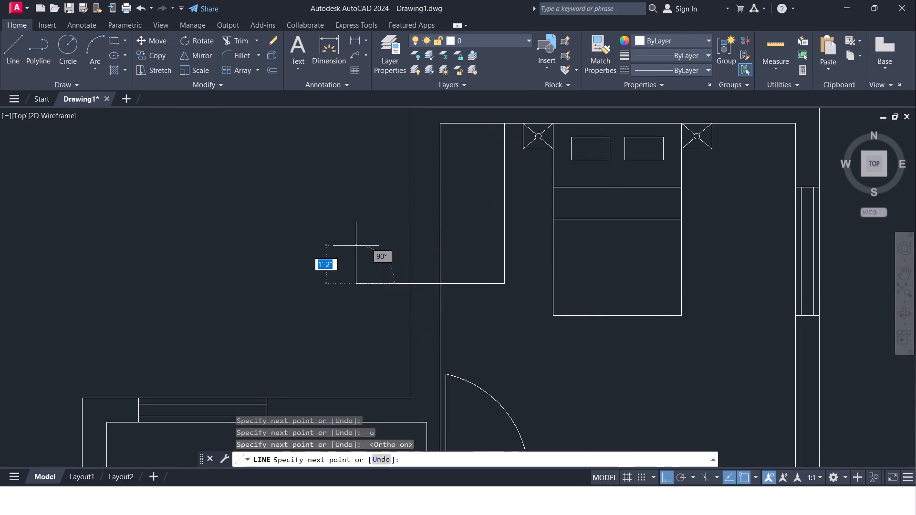
Trim the new wardrobe line's excess inside and beyond the side wall so that it ends at the wall's inner face.
{"action": "type", "text": "TR"}
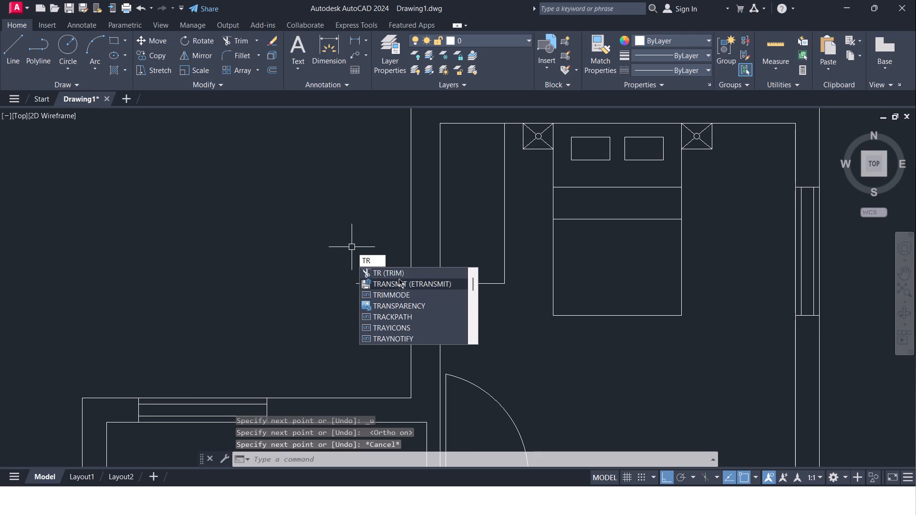
{"action": "left_click", "coordinate": [397, 273]}
{"action": "left_click", "coordinate": [427, 283]}
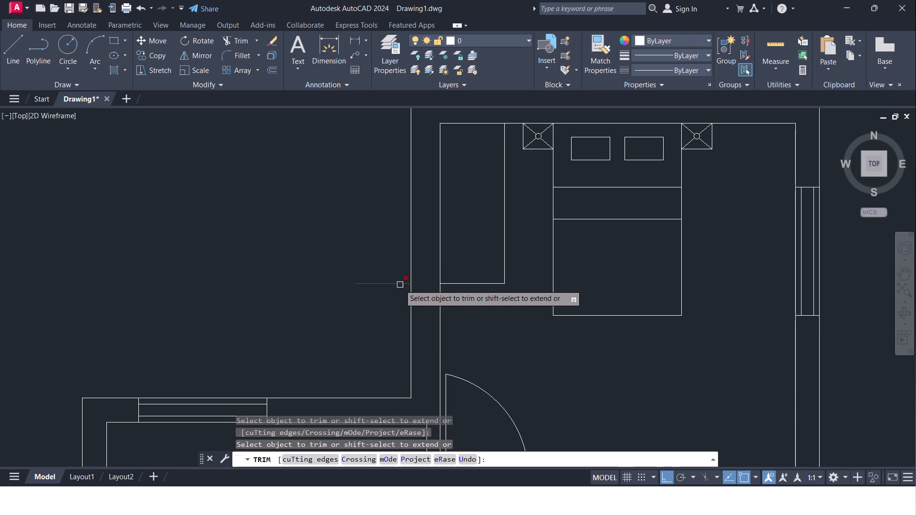
{"action": "left_click", "coordinate": [400, 285]}
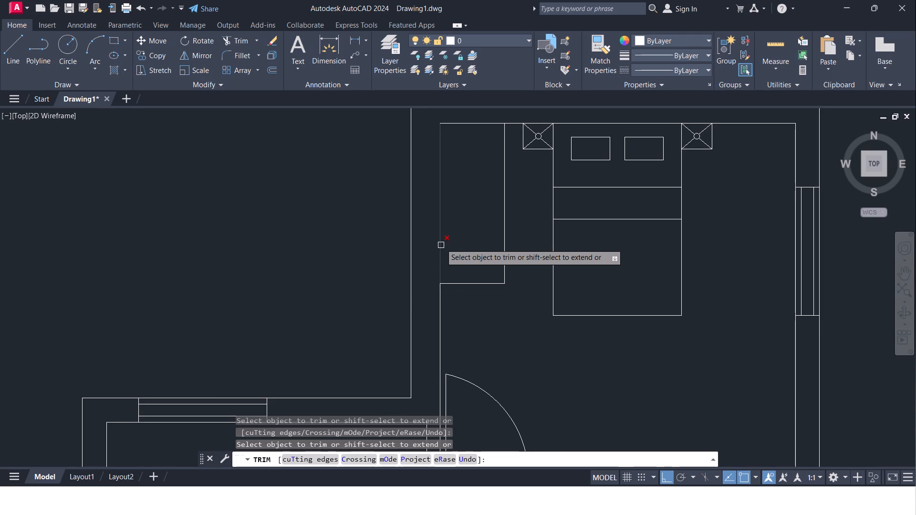
{"action": "scroll", "coordinate": [442, 242], "scroll_direction": "down", "scroll_amount": 1}
{"action": "middle_click_drag", "start_coordinate": [457, 227], "coordinate": [462, 110]}
{"action": "scroll", "coordinate": [462, 114], "scroll_direction": "down", "scroll_amount": 1}
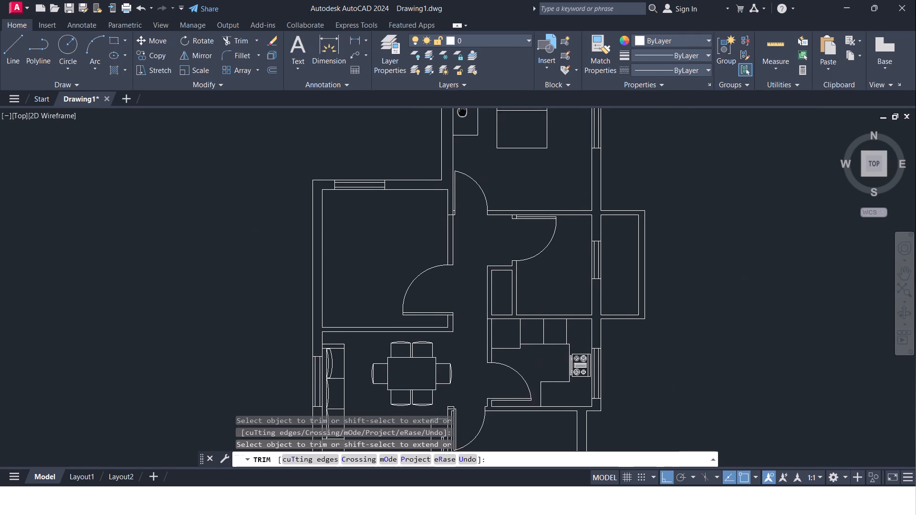
{"action": "middle_click_drag", "start_coordinate": [462, 110], "coordinate": [495, 136]}
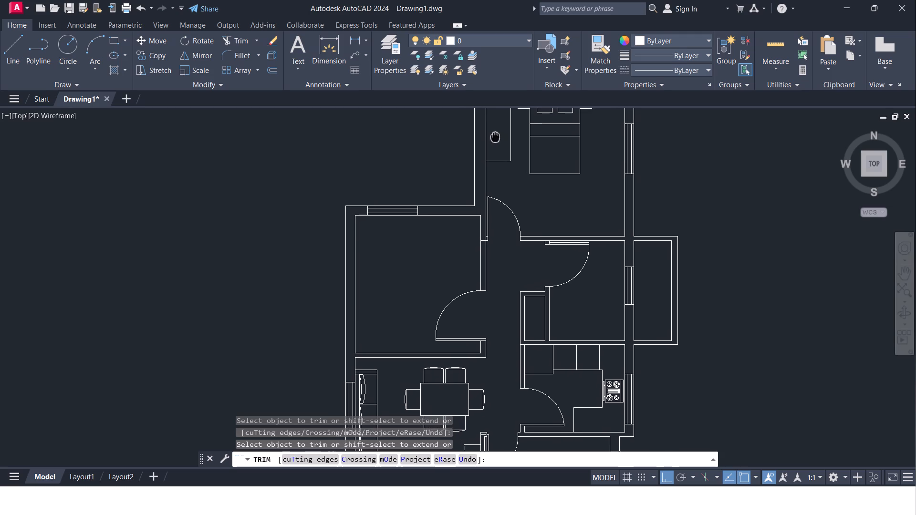
{"action": "middle_click_drag", "start_coordinate": [495, 136], "coordinate": [499, 151]}
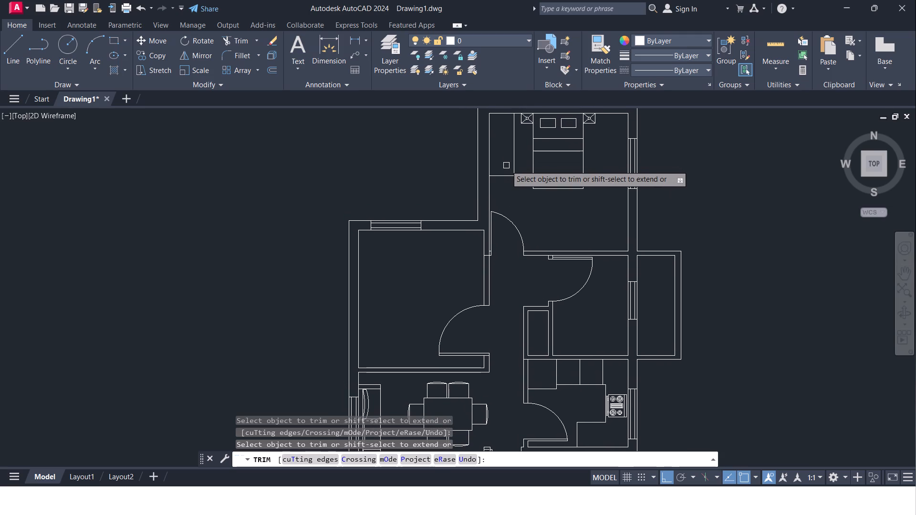
{"action": "key", "text": "Escape"}
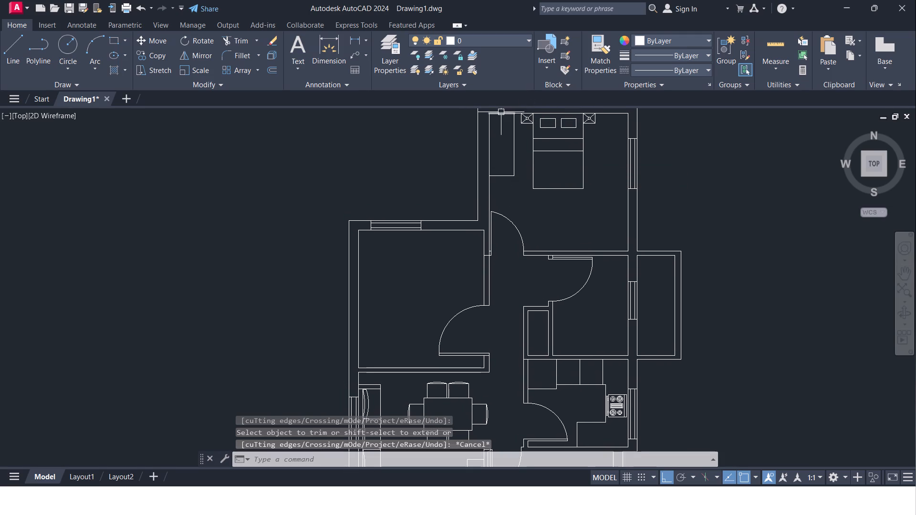
With Ortho off, copy the top bedroom's three wardrobe outline lines into the empty room above the dining area.
{"action": "left_click", "coordinate": [500, 113]}
{"action": "left_click", "coordinate": [512, 136]}
{"action": "left_click", "coordinate": [501, 173]}
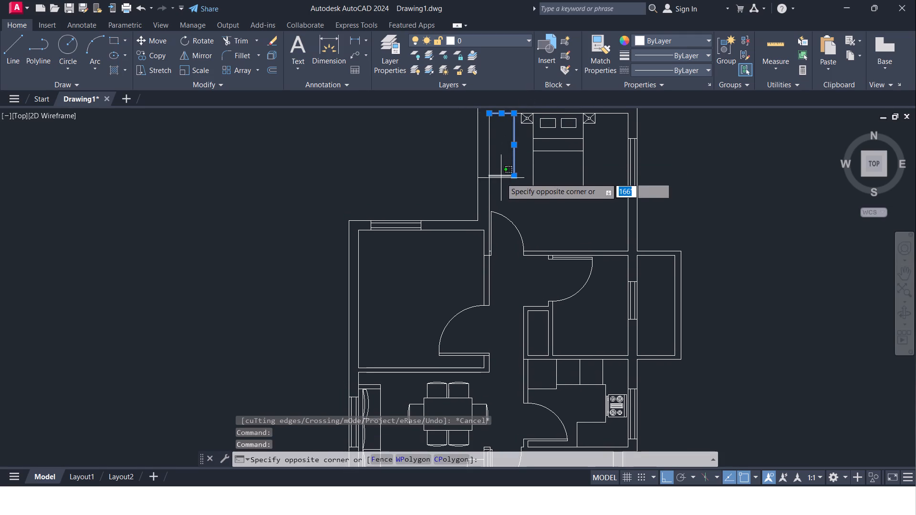
{"action": "left_click", "coordinate": [501, 178]}
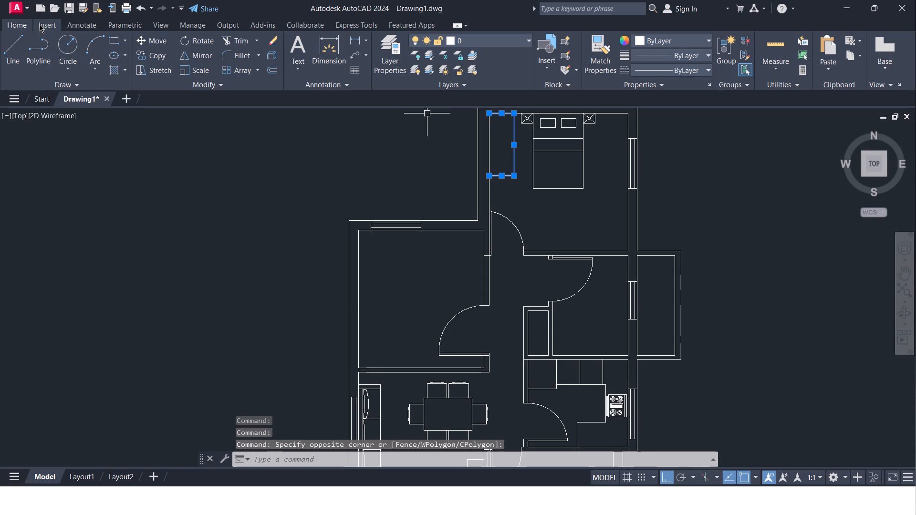
{"action": "left_click", "coordinate": [145, 53]}
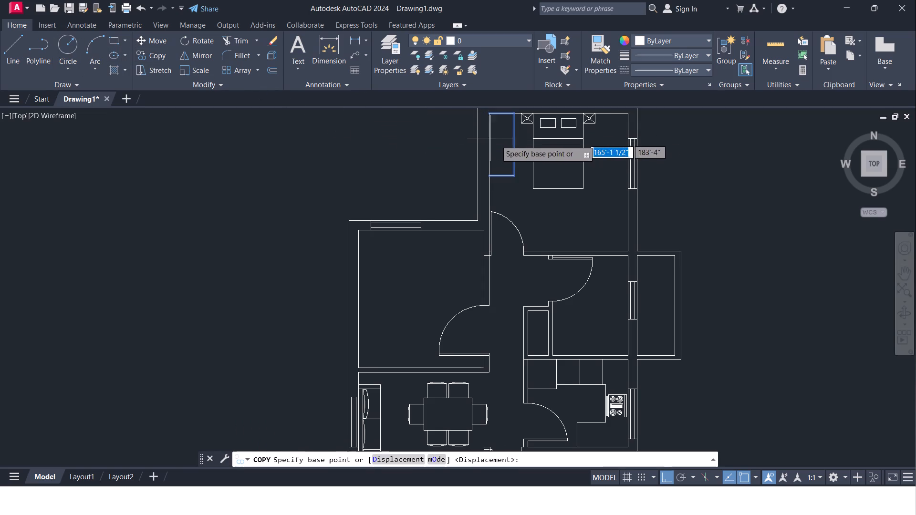
{"action": "left_click", "coordinate": [497, 141]}
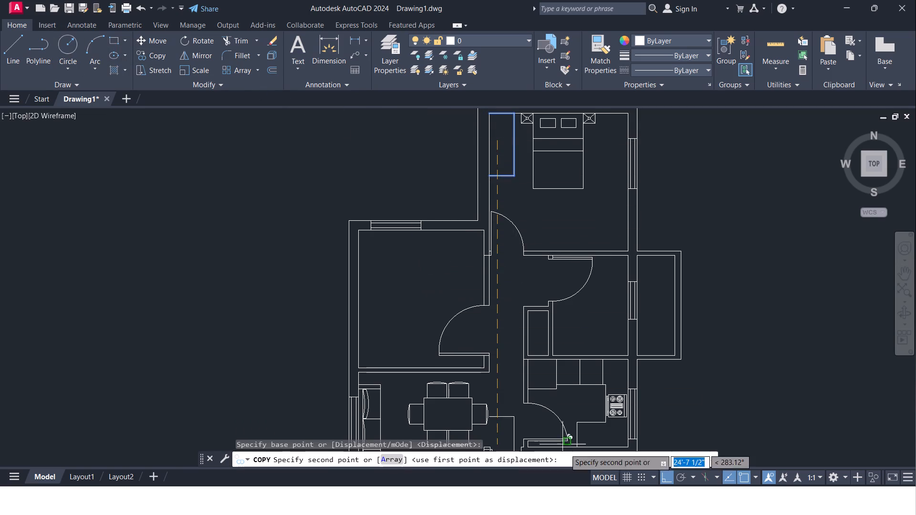
{"action": "left_click", "coordinate": [662, 476]}
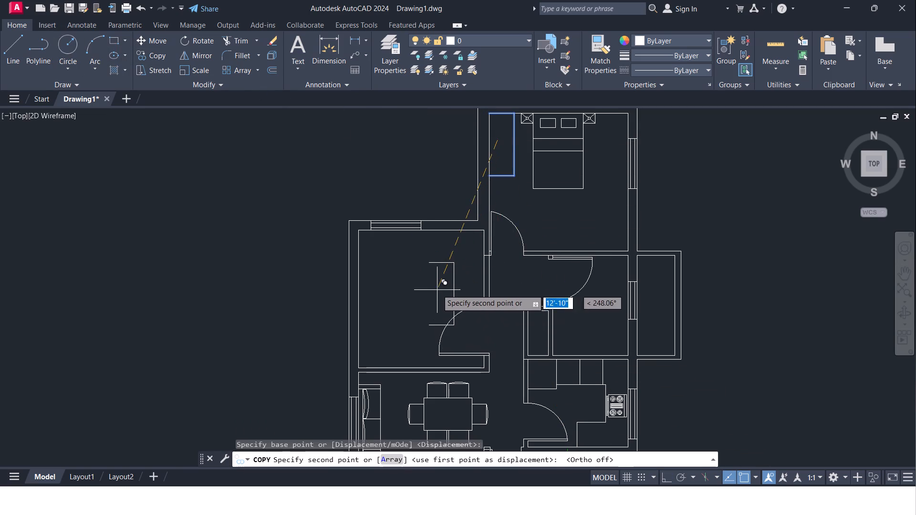
{"action": "left_click", "coordinate": [441, 263]}
{"action": "key", "text": "Escape"}
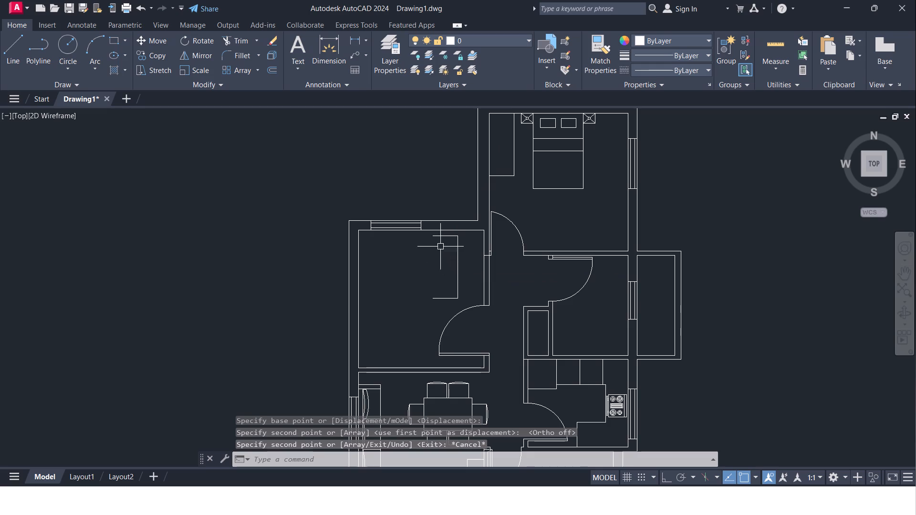
Mirror the three copied wardrobe lines about their long vertical line, keeping the source objects.
{"action": "left_click", "coordinate": [424, 233]}
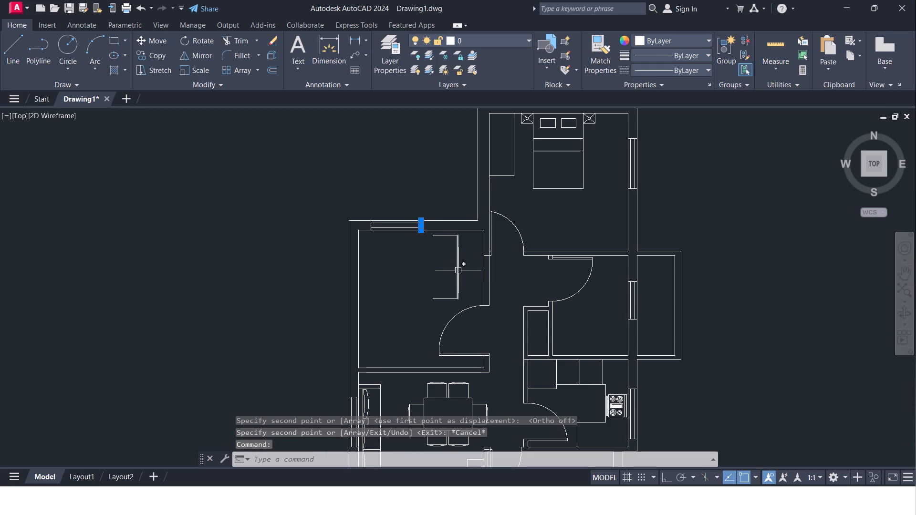
{"action": "key", "text": "Escape"}
{"action": "scroll", "coordinate": [435, 249], "scroll_direction": "up", "scroll_amount": 2}
{"action": "left_click", "coordinate": [409, 208]}
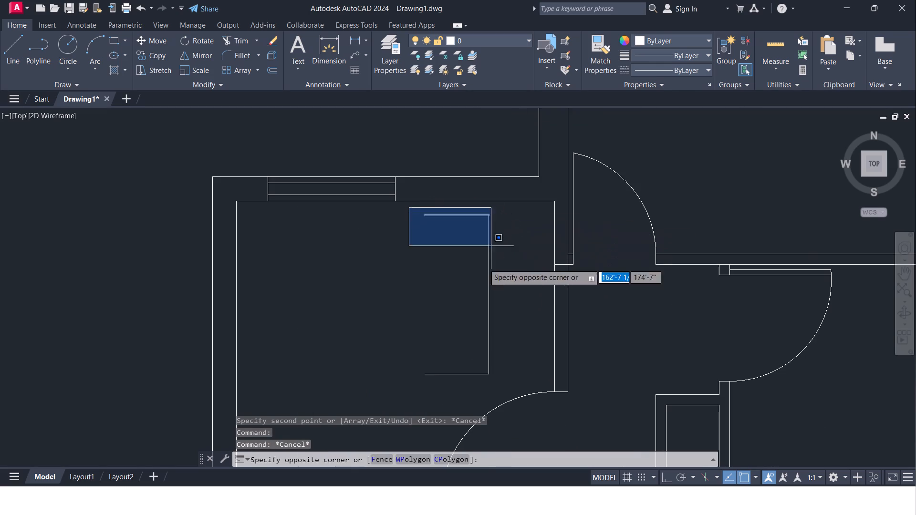
{"action": "left_click", "coordinate": [498, 382]}
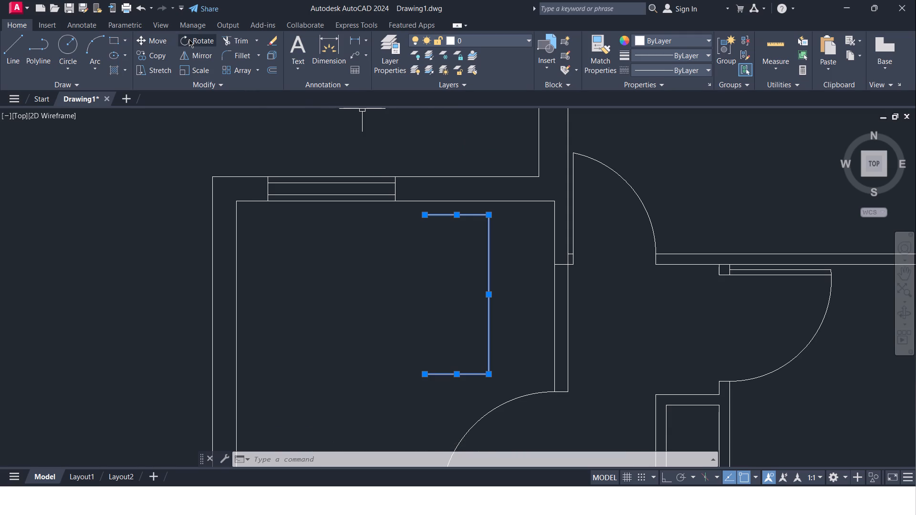
{"action": "left_click", "coordinate": [196, 55]}
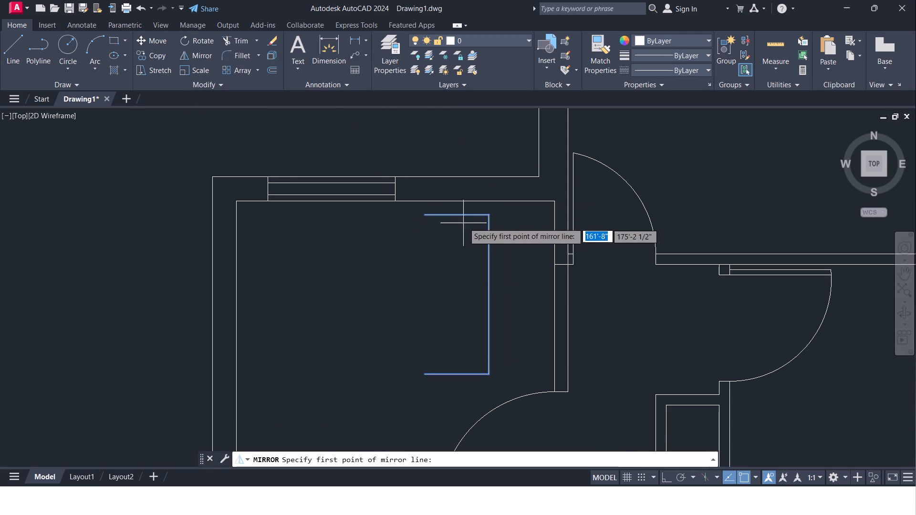
{"action": "left_click", "coordinate": [489, 216]}
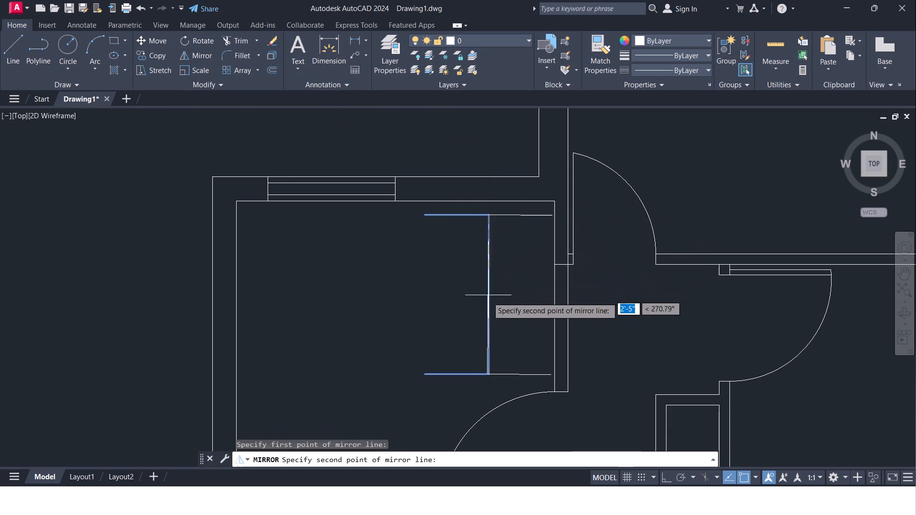
{"action": "left_click", "coordinate": [488, 376]}
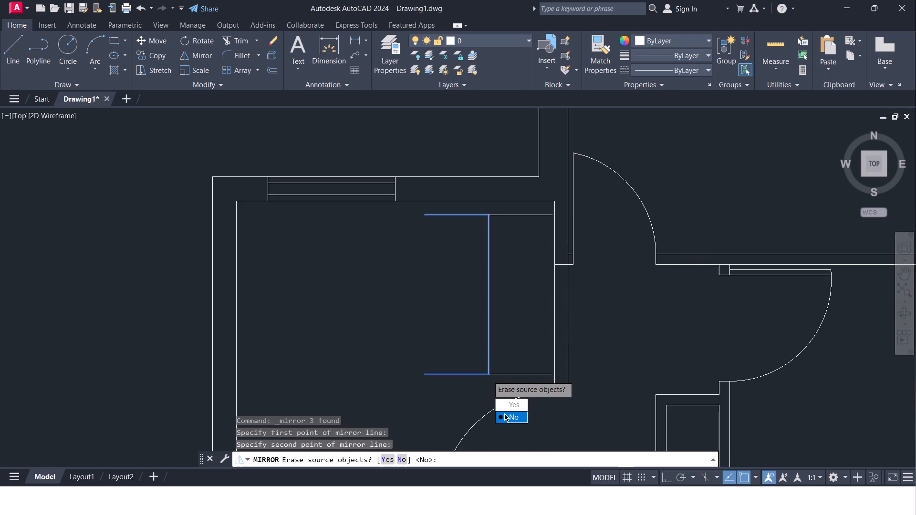
{"action": "left_click_drag", "start_coordinate": [504, 413], "coordinate": [488, 376]}
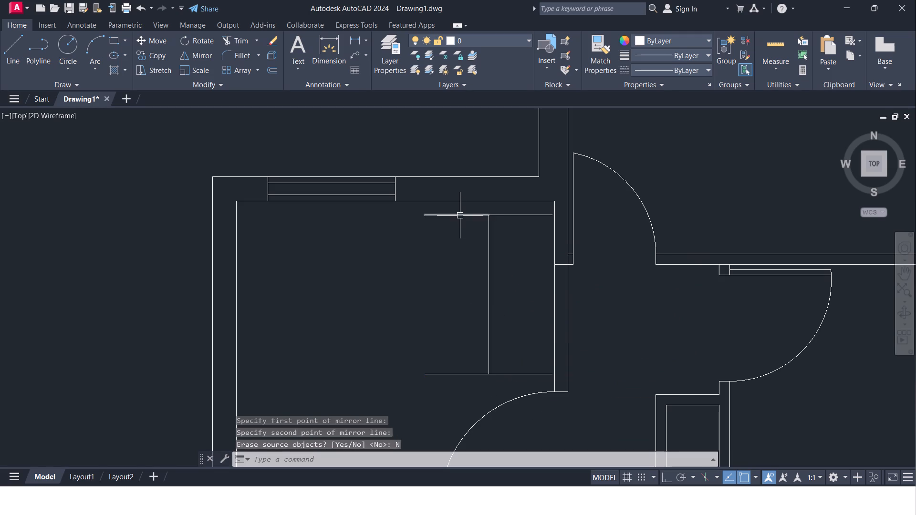
Delete the two short source lines and the duplicate long line from the mirrored wardrobe.
{"action": "left_click", "coordinate": [460, 216]}
{"action": "left_click", "coordinate": [463, 373]}
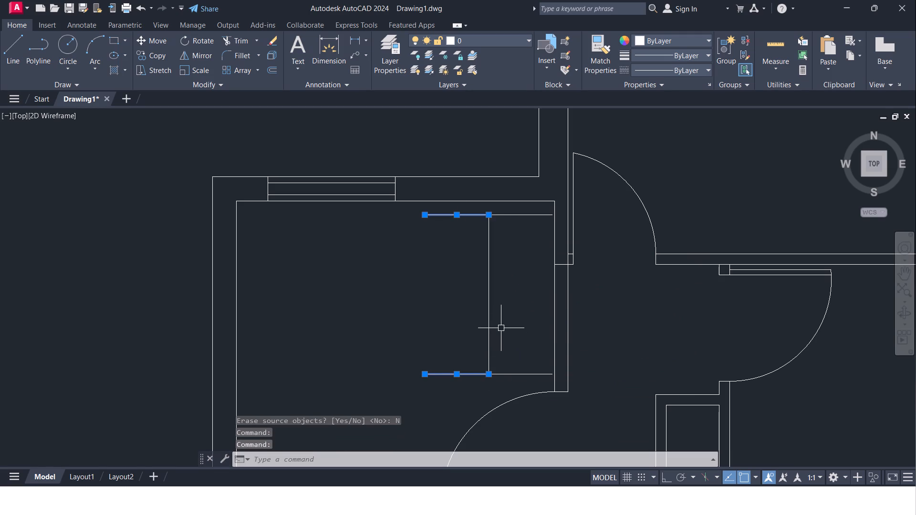
{"action": "left_click", "coordinate": [486, 324]}
{"action": "key", "text": "Delete"}
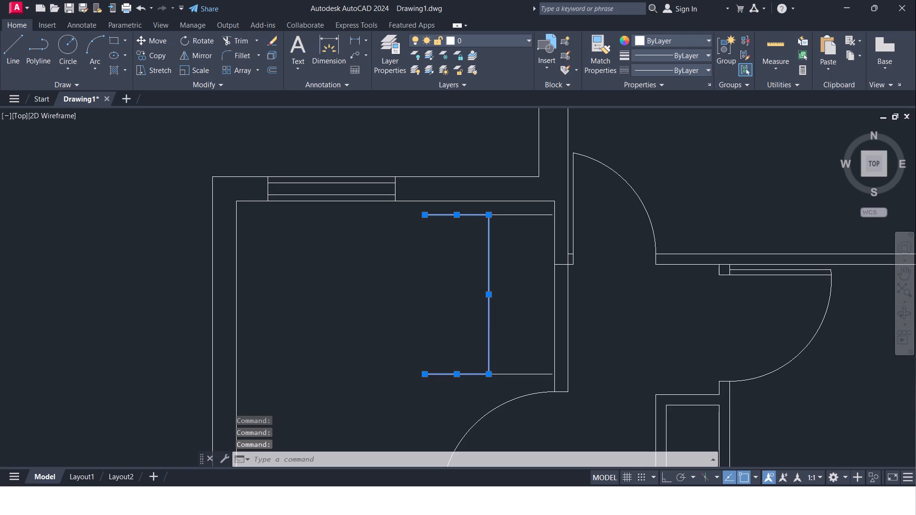
Move the mirrored wardrobe outline by its upper short line's outer end onto the room's inner upper-right corner.
{"action": "left_click", "coordinate": [532, 217]}
{"action": "left_click", "coordinate": [486, 294]}
{"action": "left_click", "coordinate": [509, 379]}
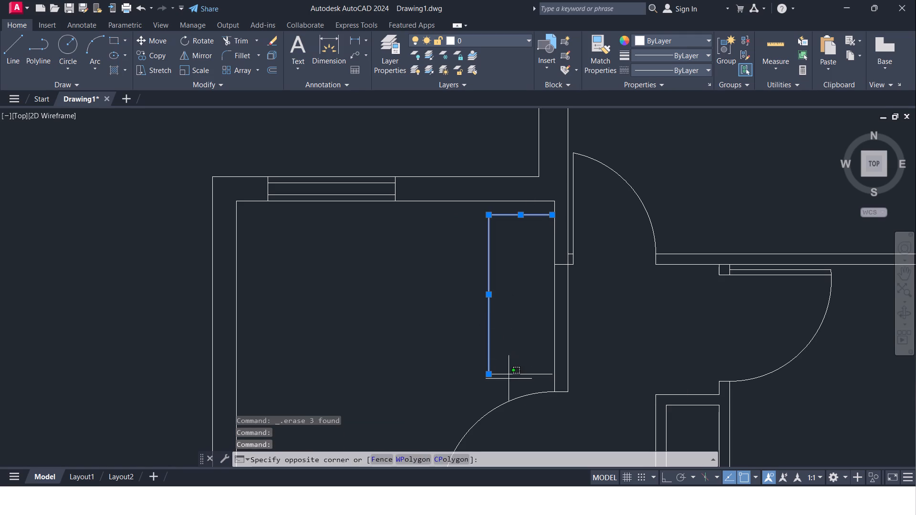
{"action": "left_click", "coordinate": [510, 375]}
{"action": "left_click", "coordinate": [520, 372]}
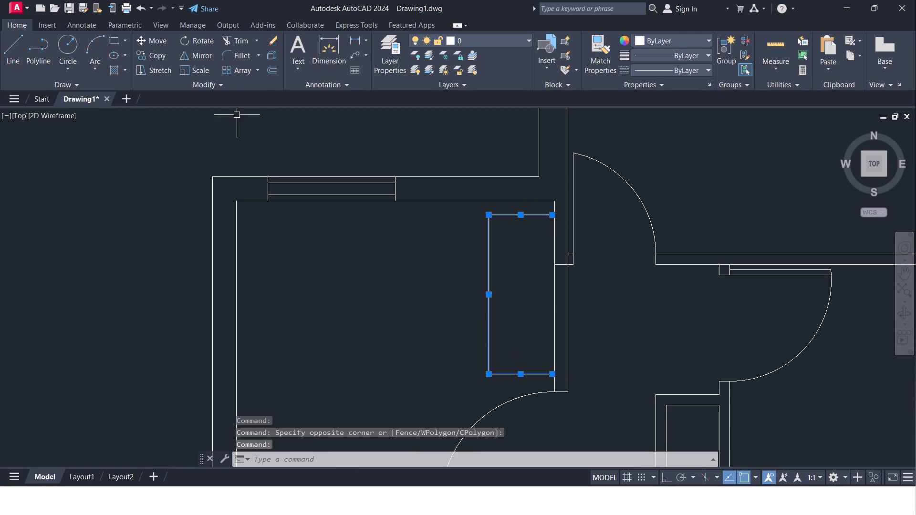
{"action": "left_click", "coordinate": [155, 41]}
{"action": "scroll", "coordinate": [541, 239], "scroll_direction": "up", "scroll_amount": 2}
{"action": "middle_click_drag", "start_coordinate": [528, 228], "coordinate": [439, 219]}
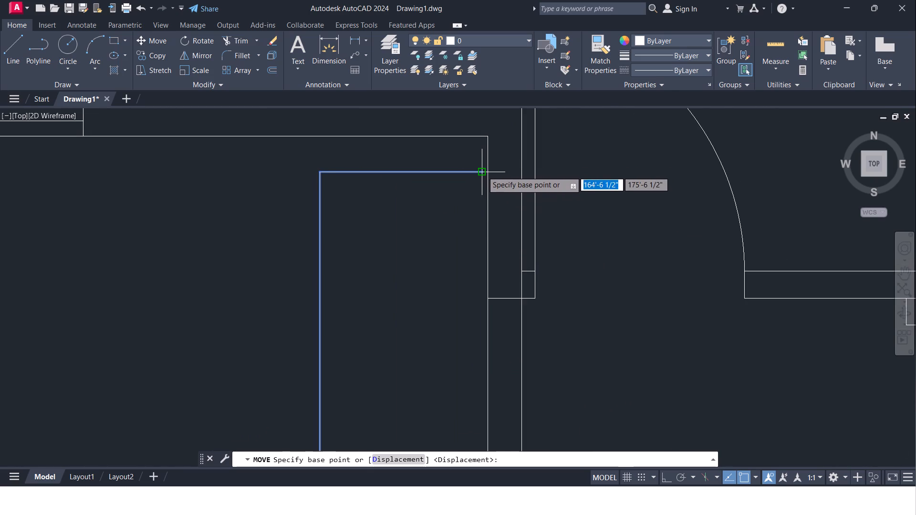
{"action": "left_click", "coordinate": [482, 171]}
{"action": "left_click", "coordinate": [486, 138]}
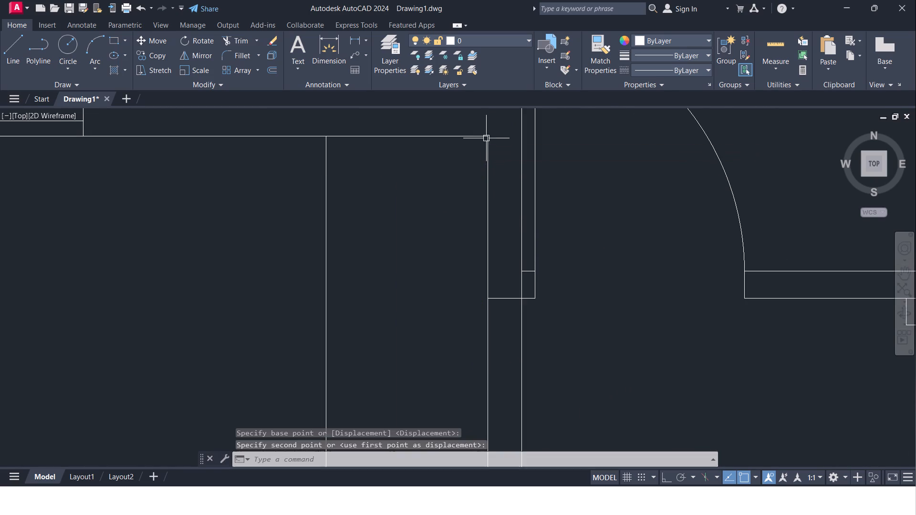
{"action": "scroll", "coordinate": [498, 176], "scroll_direction": "down", "scroll_amount": 2}
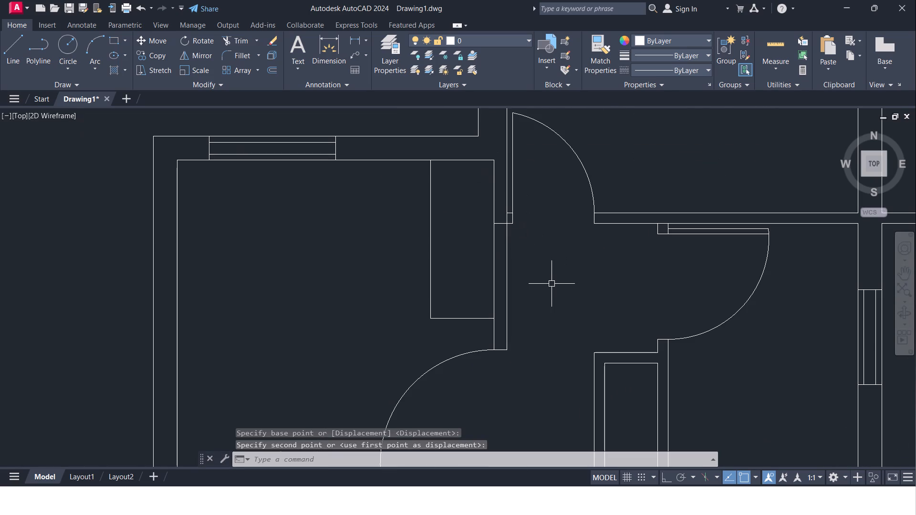
{"action": "key", "text": "Escape"}
Trim the two short leftover line segments at the wall junction beside the top bedroom's door.
{"action": "key", "text": "t"}
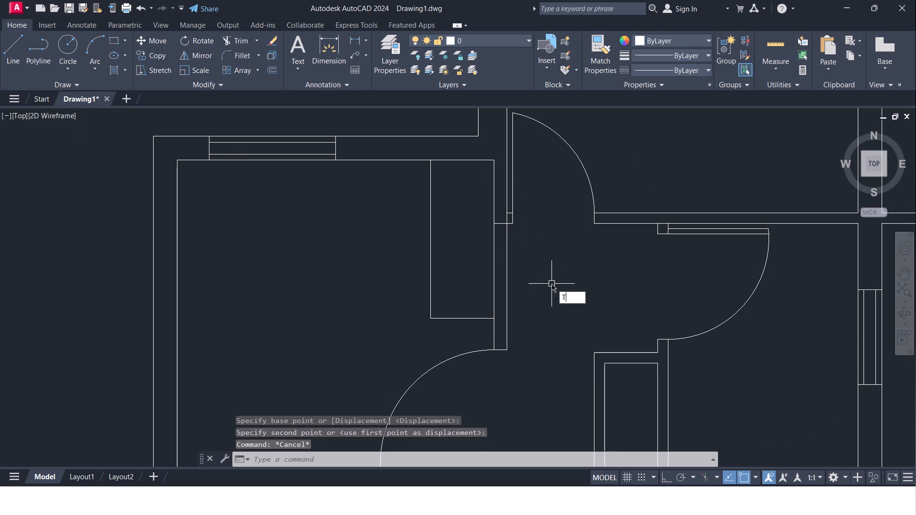
{"action": "key", "text": "r"}
{"action": "left_click", "coordinate": [591, 311]}
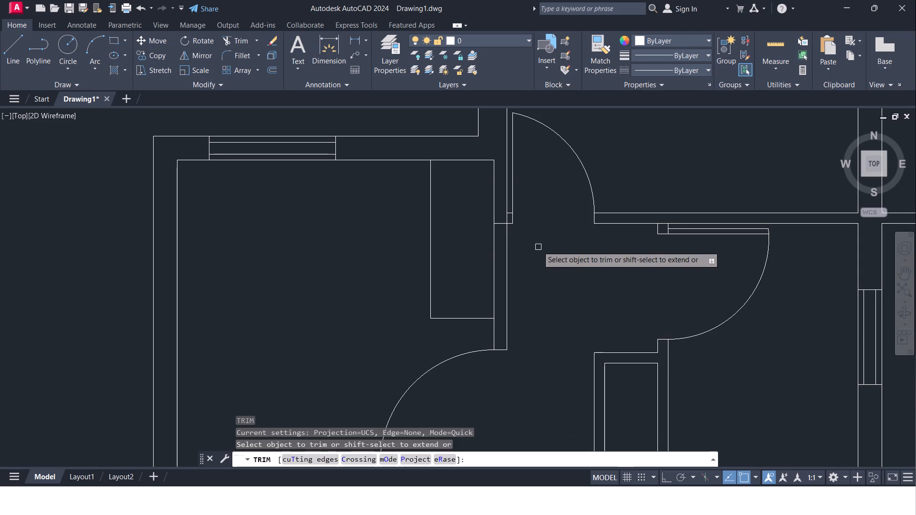
{"action": "left_click", "coordinate": [500, 224]}
{"action": "scroll", "coordinate": [506, 220], "scroll_direction": "up", "scroll_amount": 2}
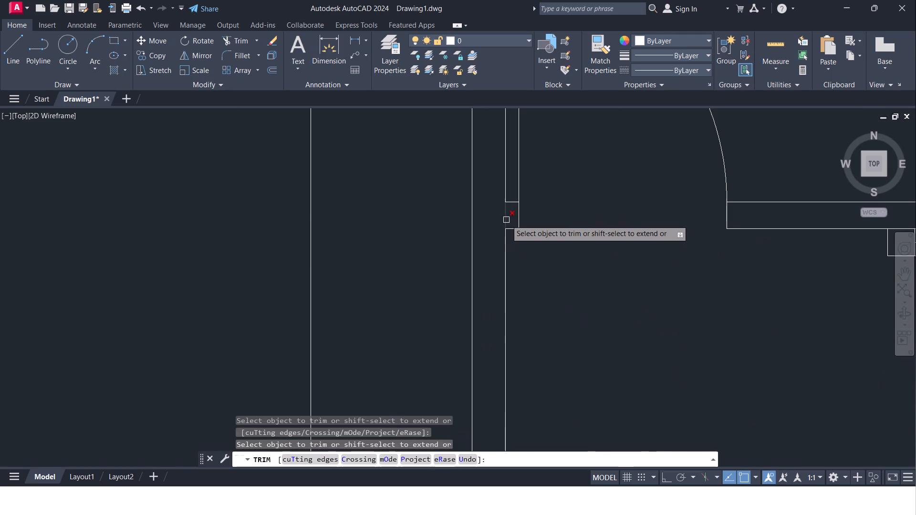
{"action": "left_click", "coordinate": [506, 220]}
{"action": "scroll", "coordinate": [506, 220], "scroll_direction": "down", "scroll_amount": 2}
{"action": "middle_click_drag", "start_coordinate": [528, 267], "coordinate": [550, 180]}
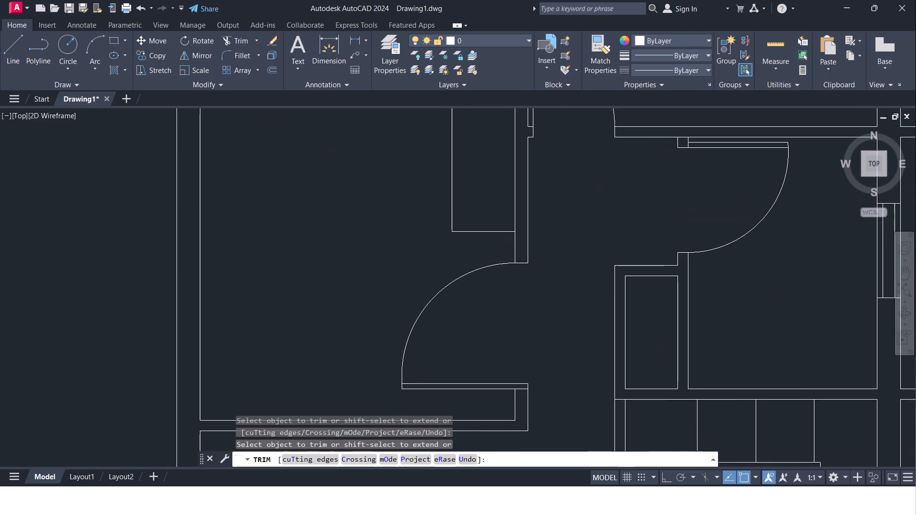
{"action": "scroll", "coordinate": [559, 183], "scroll_direction": "down", "scroll_amount": 2}
{"action": "middle_click_drag", "start_coordinate": [562, 190], "coordinate": [563, 205]}
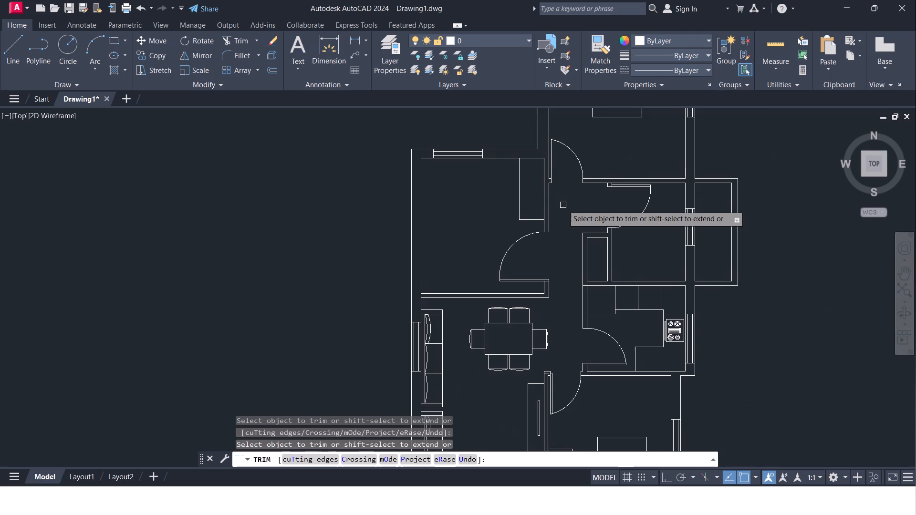
{"action": "key", "text": "Escape"}
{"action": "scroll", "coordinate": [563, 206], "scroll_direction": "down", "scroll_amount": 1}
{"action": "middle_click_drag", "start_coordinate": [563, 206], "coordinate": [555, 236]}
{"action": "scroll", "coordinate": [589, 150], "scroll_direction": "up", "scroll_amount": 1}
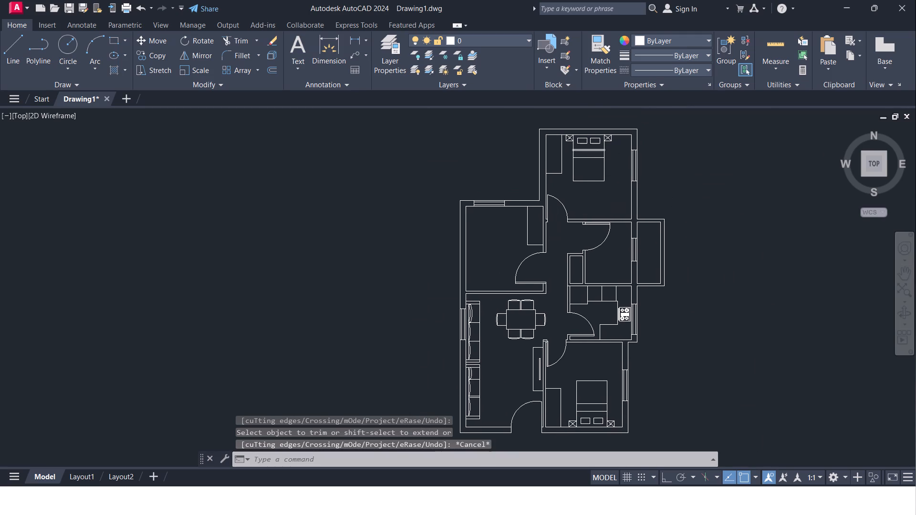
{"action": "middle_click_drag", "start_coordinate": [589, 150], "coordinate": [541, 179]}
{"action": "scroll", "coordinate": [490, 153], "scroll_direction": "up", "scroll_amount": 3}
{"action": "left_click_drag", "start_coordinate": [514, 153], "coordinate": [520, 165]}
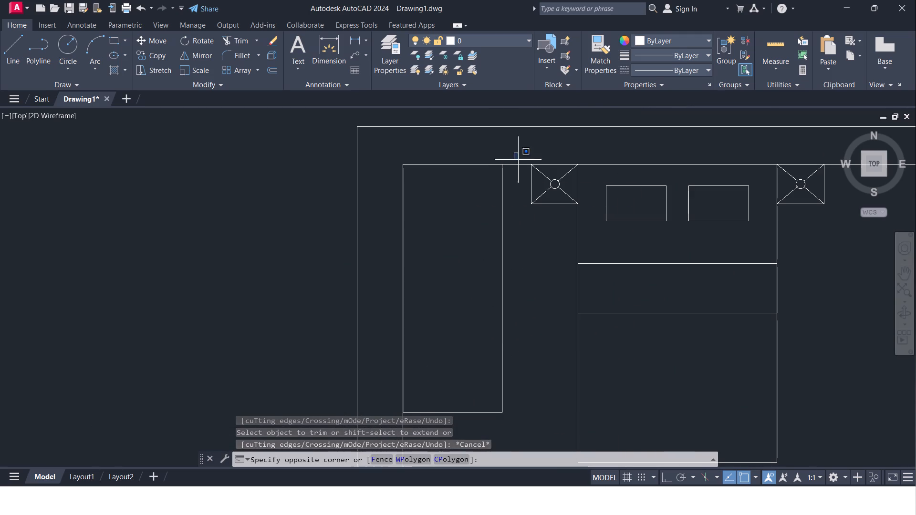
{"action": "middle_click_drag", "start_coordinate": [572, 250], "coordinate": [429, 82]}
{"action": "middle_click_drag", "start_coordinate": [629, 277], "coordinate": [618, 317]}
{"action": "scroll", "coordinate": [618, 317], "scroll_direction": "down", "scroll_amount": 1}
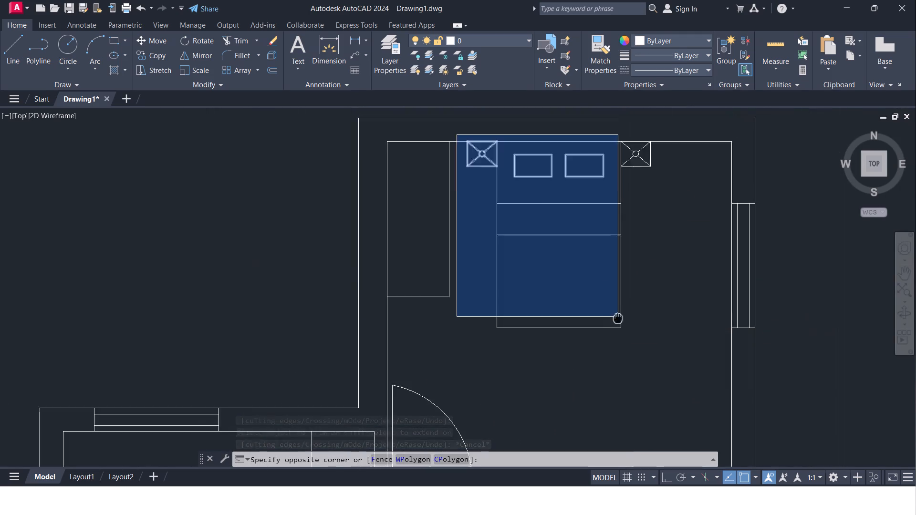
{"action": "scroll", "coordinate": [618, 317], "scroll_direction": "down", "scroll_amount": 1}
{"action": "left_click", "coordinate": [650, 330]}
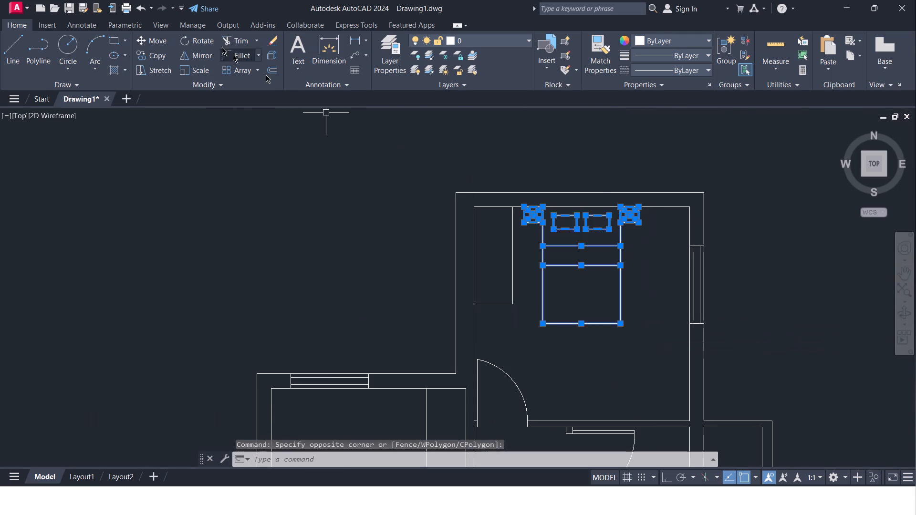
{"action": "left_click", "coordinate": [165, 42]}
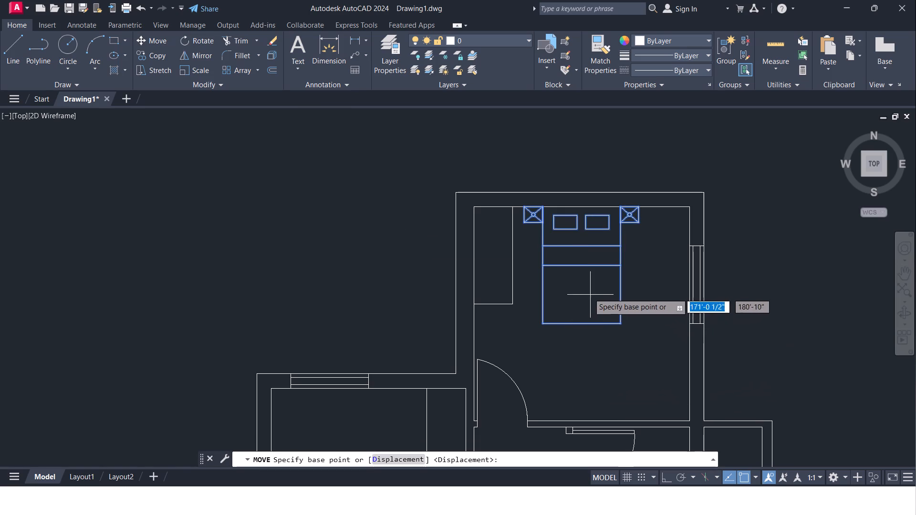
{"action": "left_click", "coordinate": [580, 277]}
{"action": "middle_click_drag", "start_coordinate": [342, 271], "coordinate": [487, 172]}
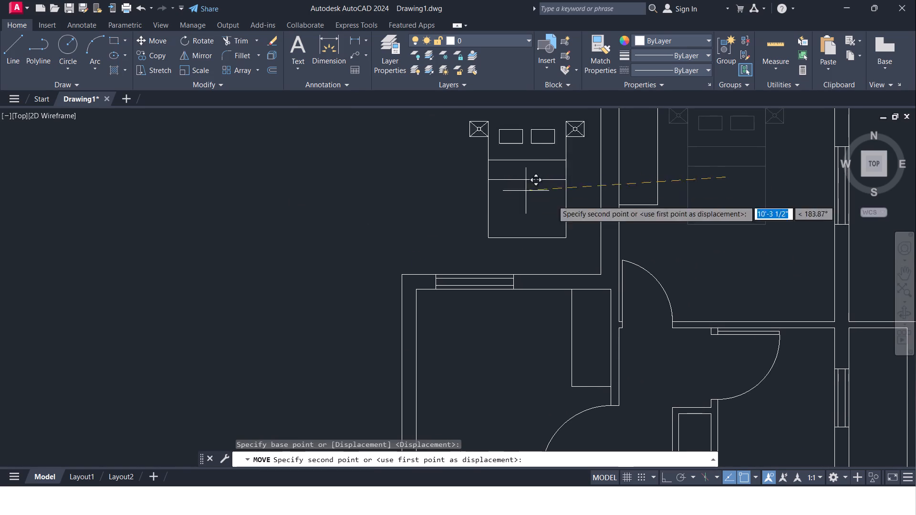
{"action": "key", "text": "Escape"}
Copy the top bedroom's bed with pillows and both nightstands into the room above the dining area.
{"action": "middle_click_drag", "start_coordinate": [697, 209], "coordinate": [428, 227]}
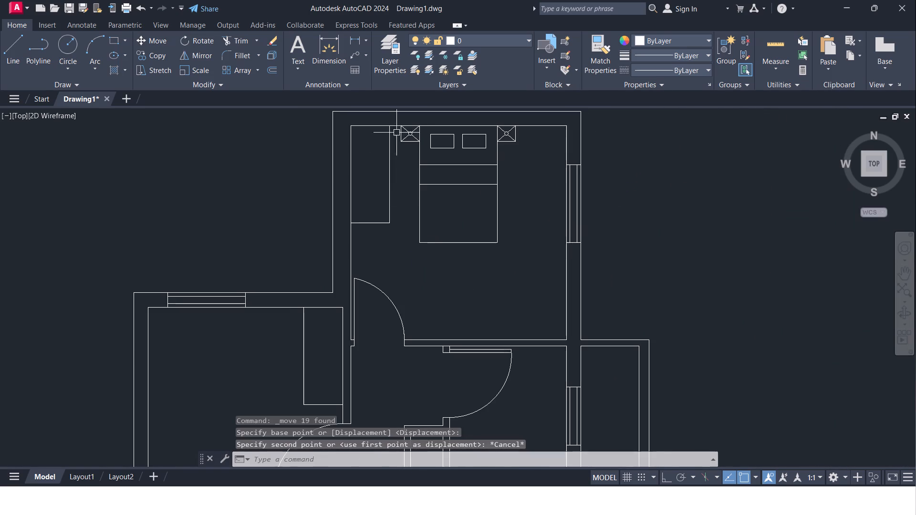
{"action": "left_click_drag", "start_coordinate": [396, 118], "coordinate": [399, 134]}
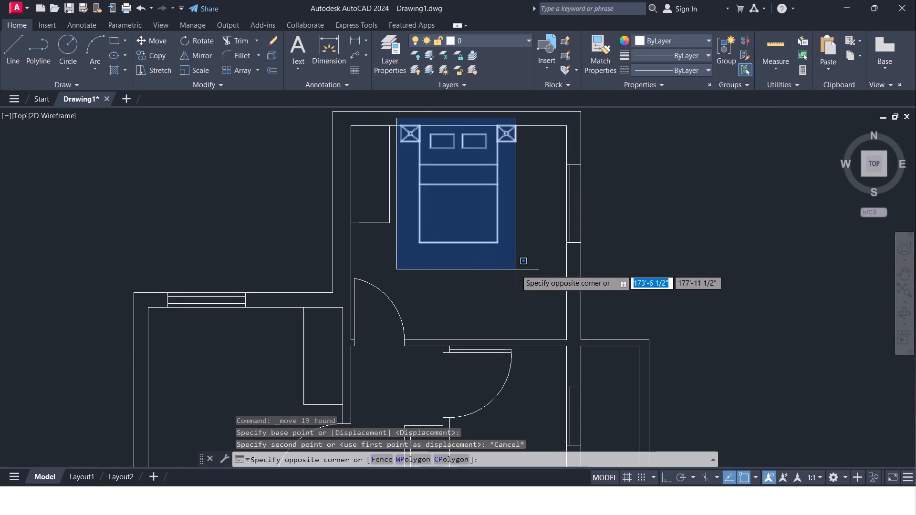
{"action": "left_click", "coordinate": [518, 269]}
{"action": "left_click", "coordinate": [144, 56]}
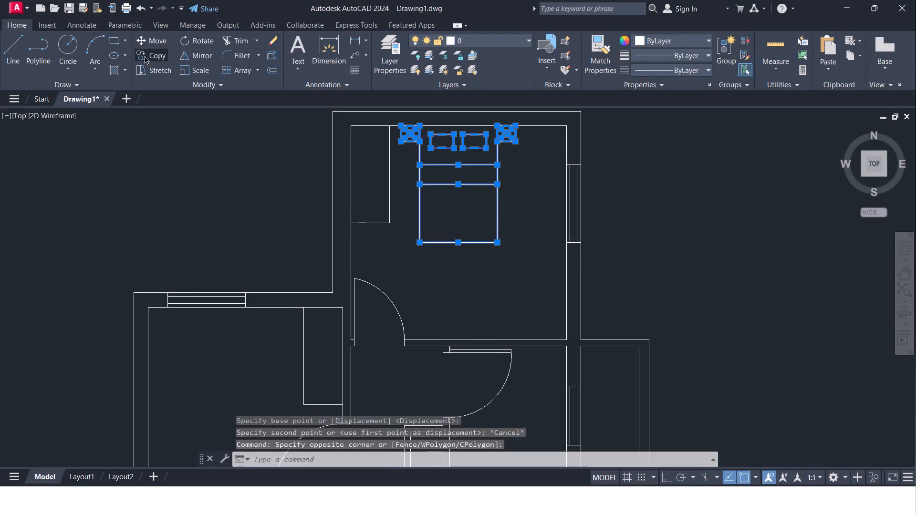
{"action": "left_click", "coordinate": [451, 203]}
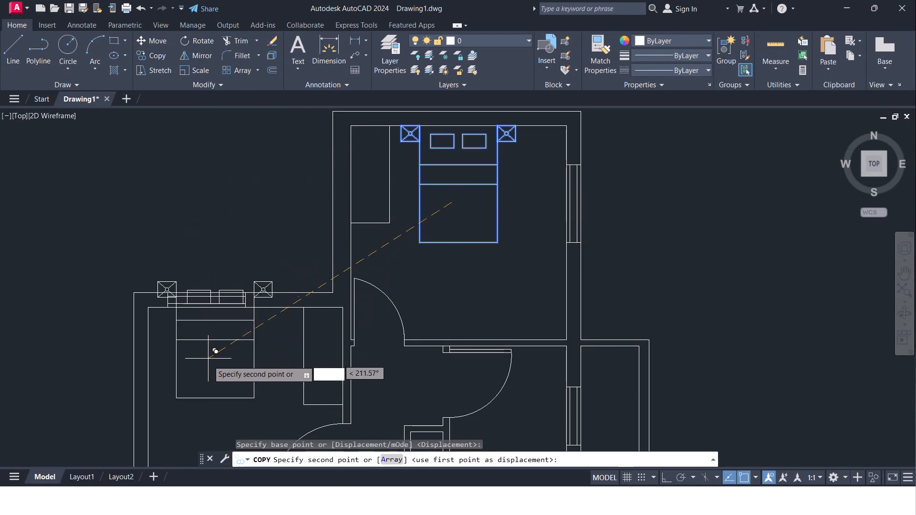
{"action": "middle_click_drag", "start_coordinate": [209, 397], "coordinate": [258, 289]}
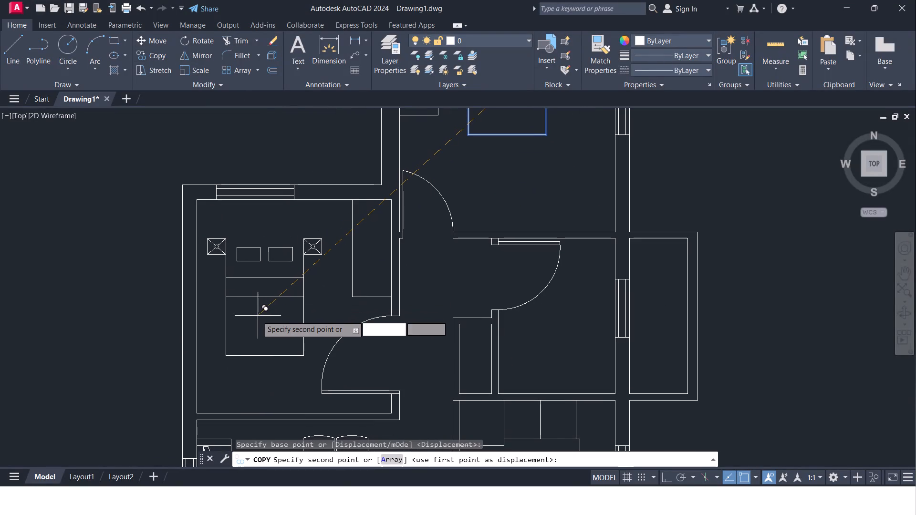
{"action": "left_click", "coordinate": [252, 318]}
{"action": "key", "text": "Escape"}
Rotate the copied bed set 90° counterclockwise about the right nightstand's upper outer corner so its head faces left.
{"action": "scroll", "coordinate": [209, 254], "scroll_direction": "up", "scroll_amount": 2}
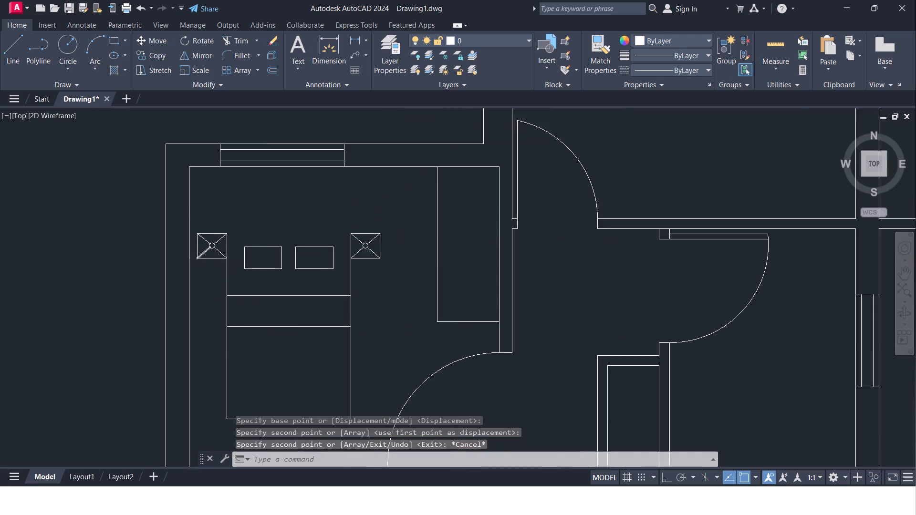
{"action": "left_click", "coordinate": [187, 211]}
{"action": "middle_click_drag", "start_coordinate": [280, 319], "coordinate": [296, 168]}
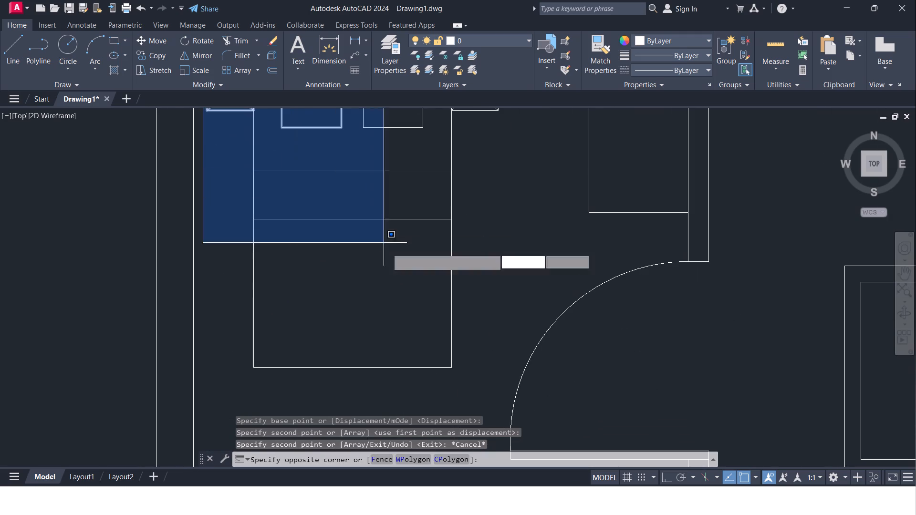
{"action": "scroll", "coordinate": [473, 373], "scroll_direction": "down", "scroll_amount": 2}
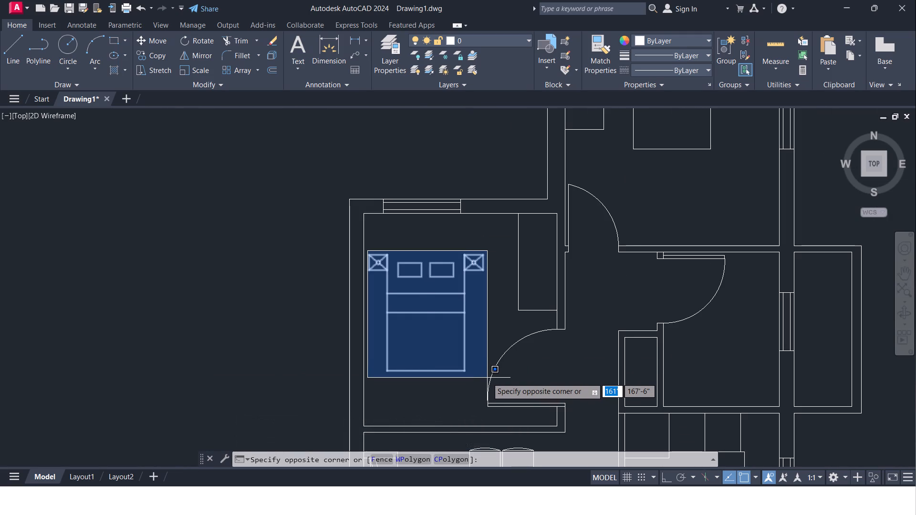
{"action": "left_click", "coordinate": [487, 378]}
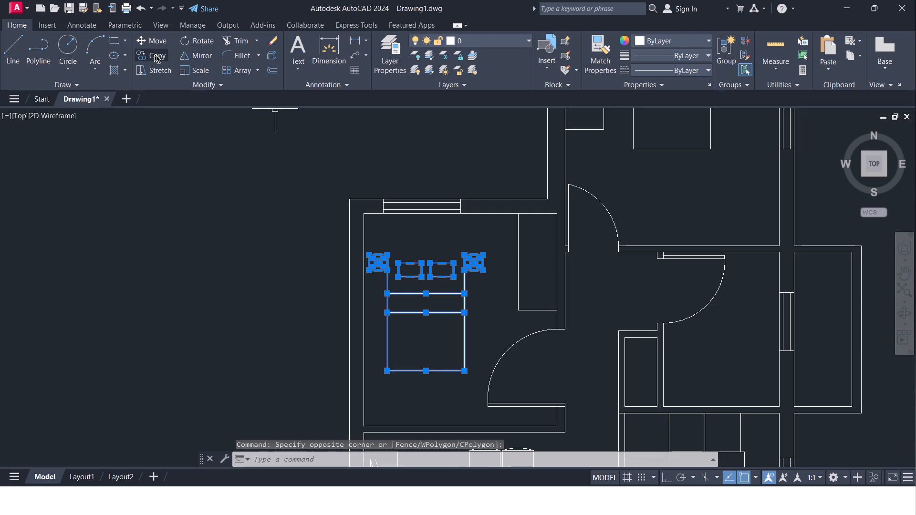
{"action": "left_click", "coordinate": [199, 46]}
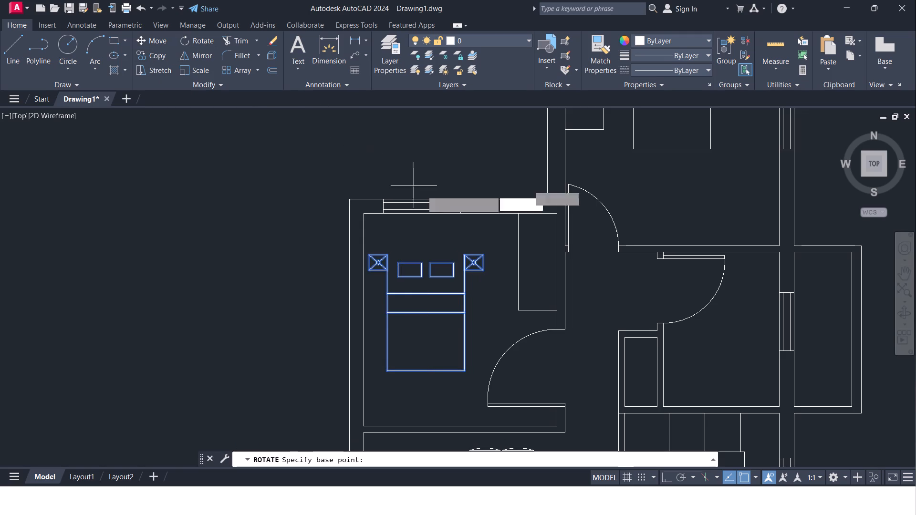
{"action": "left_click", "coordinate": [486, 254]}
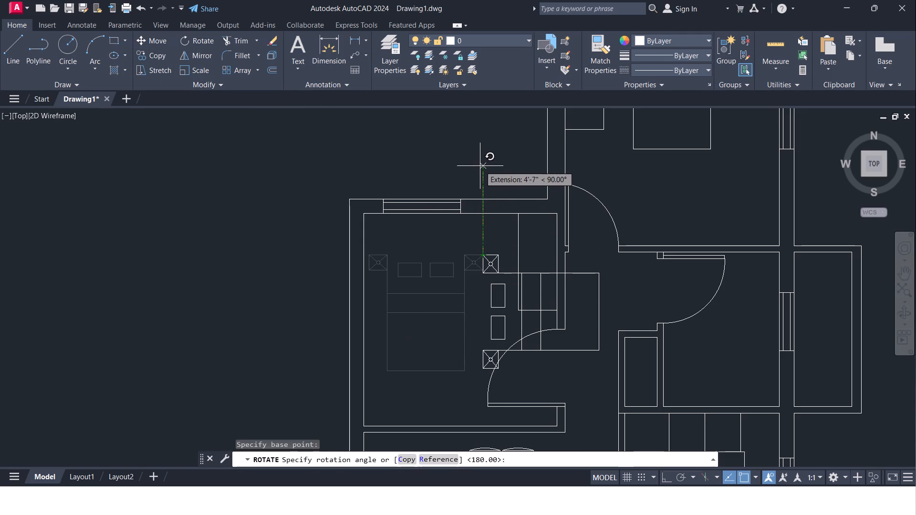
{"action": "left_click", "coordinate": [479, 163]}
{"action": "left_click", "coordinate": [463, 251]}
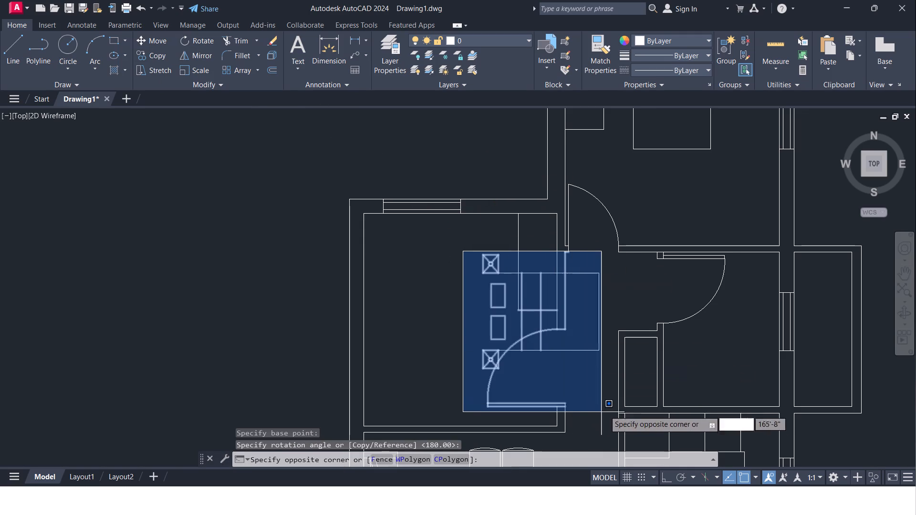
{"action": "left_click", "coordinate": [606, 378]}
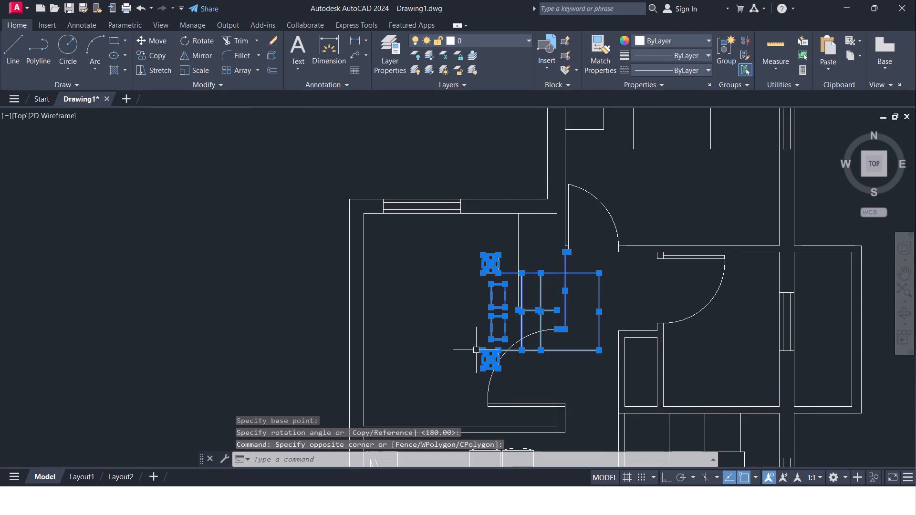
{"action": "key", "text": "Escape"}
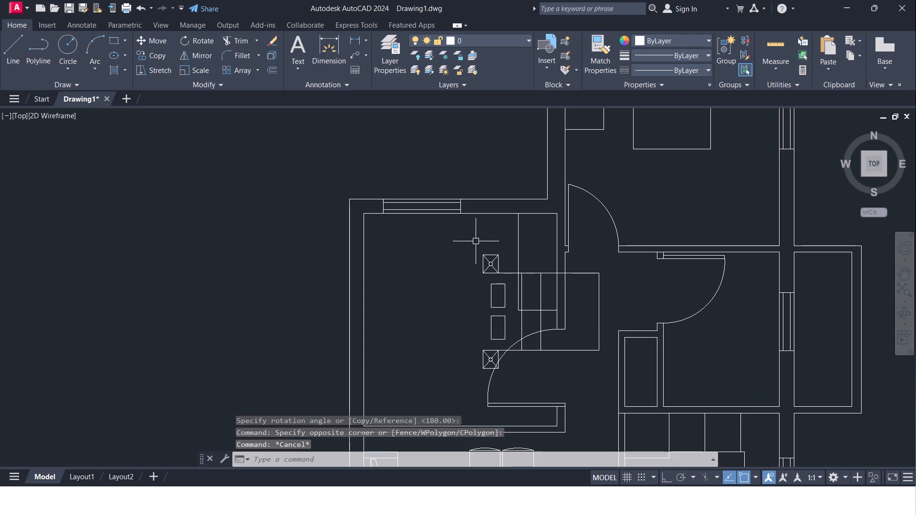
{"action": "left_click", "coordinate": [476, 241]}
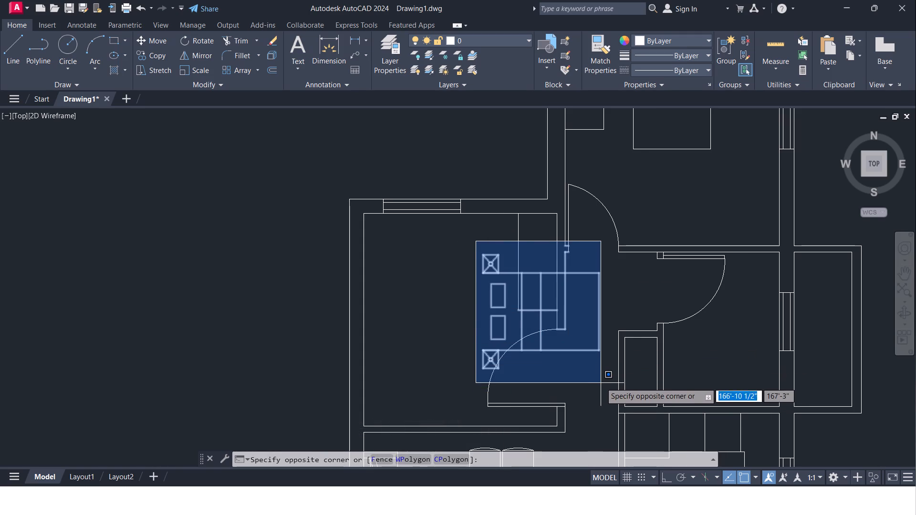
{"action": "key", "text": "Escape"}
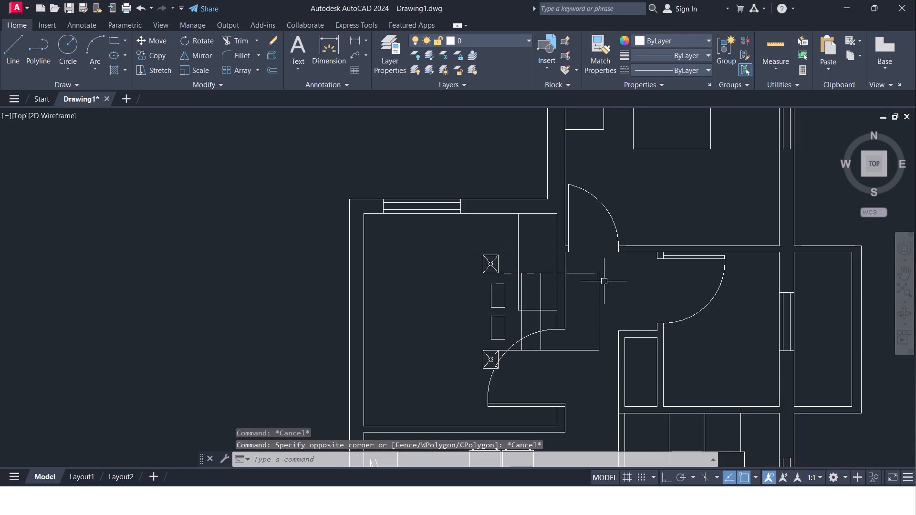
Move only the rotated bed, pillows and nightstands by the upper nightstand's upper-left corner to the room's left wall.
{"action": "left_click", "coordinate": [589, 273]}
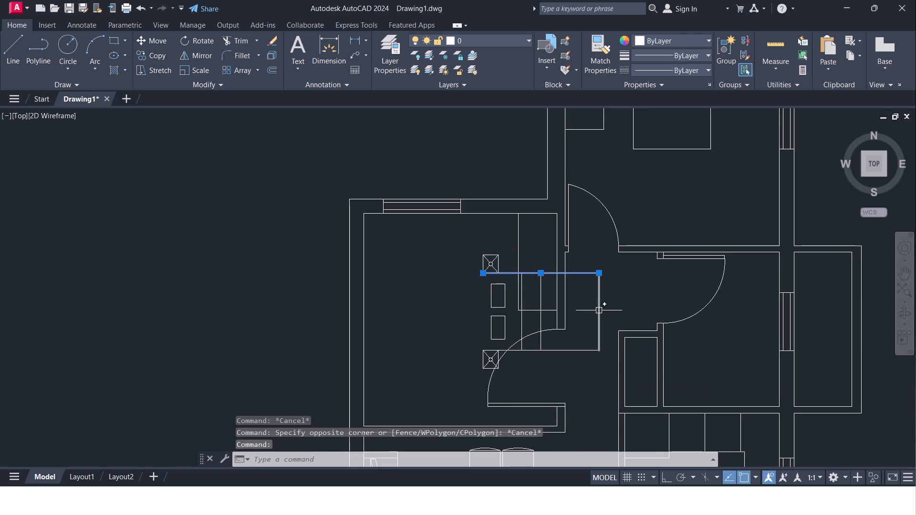
{"action": "left_click", "coordinate": [599, 310]}
{"action": "left_click", "coordinate": [584, 351]}
{"action": "left_click", "coordinate": [519, 322]}
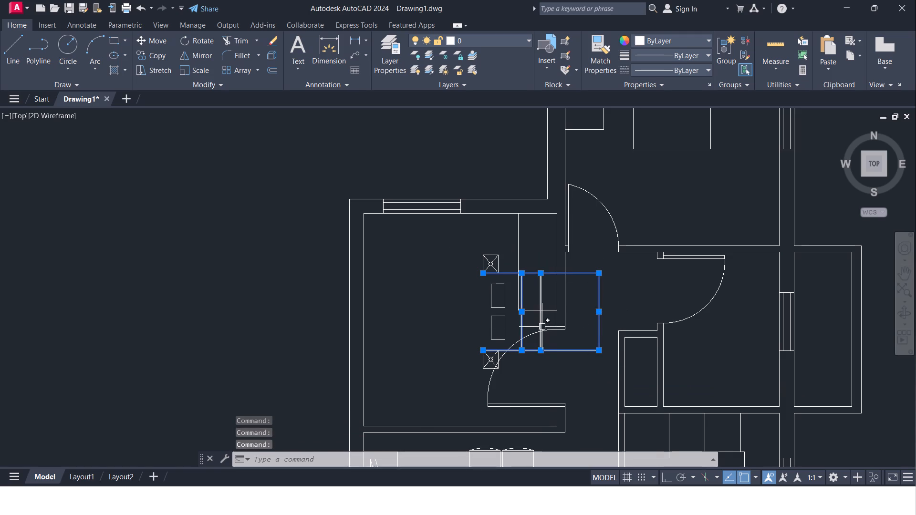
{"action": "left_click", "coordinate": [542, 325]}
{"action": "left_click_drag", "start_coordinate": [460, 243], "coordinate": [493, 251]}
{"action": "left_click", "coordinate": [512, 383]}
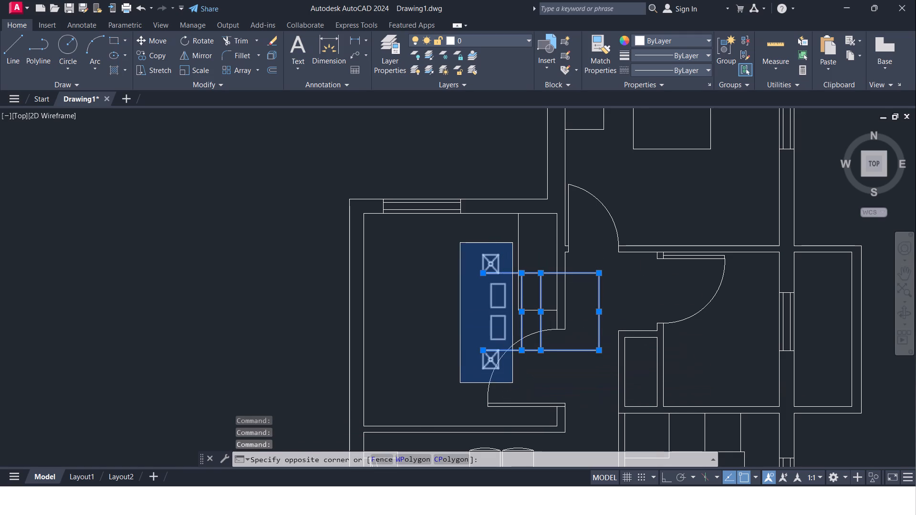
{"action": "left_click", "coordinate": [155, 42]}
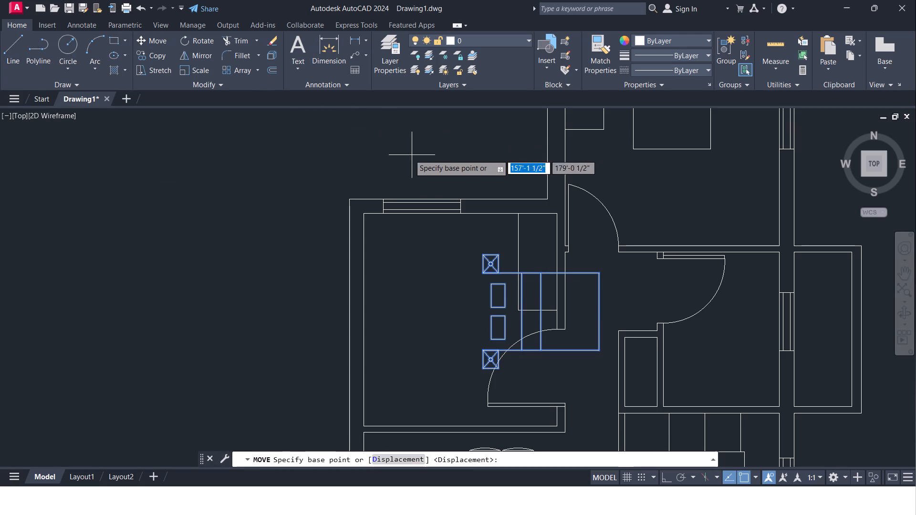
{"action": "left_click", "coordinate": [484, 256]}
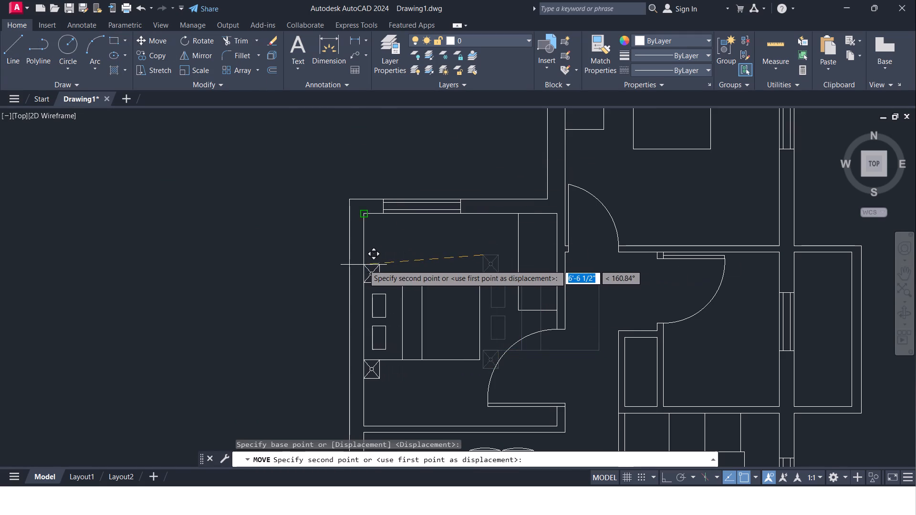
{"action": "scroll", "coordinate": [364, 265], "scroll_direction": "up", "scroll_amount": 2}
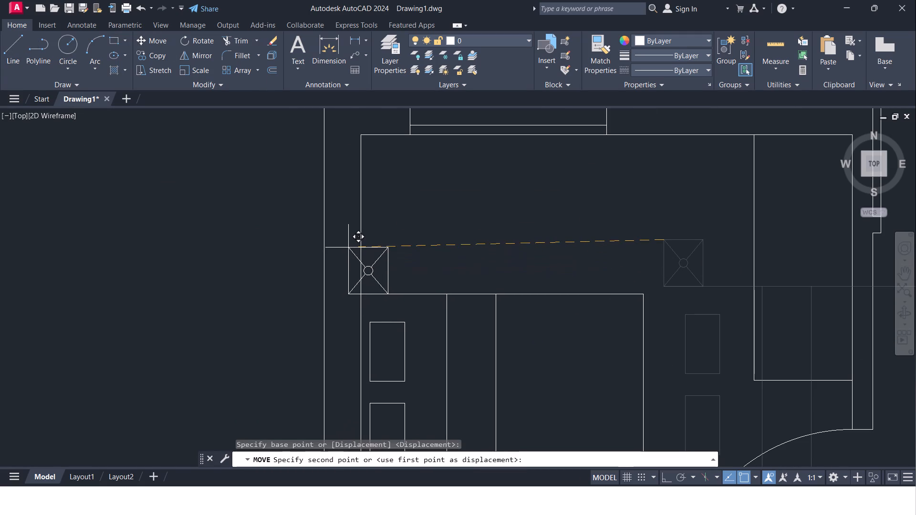
{"action": "left_click", "coordinate": [348, 247]}
Move the bed with pillows and both nightstands by the upper nightstand's upper-left corner onto the left wall's inner face, just below the room's corner.
{"action": "middle_click_drag", "start_coordinate": [409, 248], "coordinate": [415, 198]}
{"action": "scroll", "coordinate": [411, 245], "scroll_direction": "down", "scroll_amount": 1}
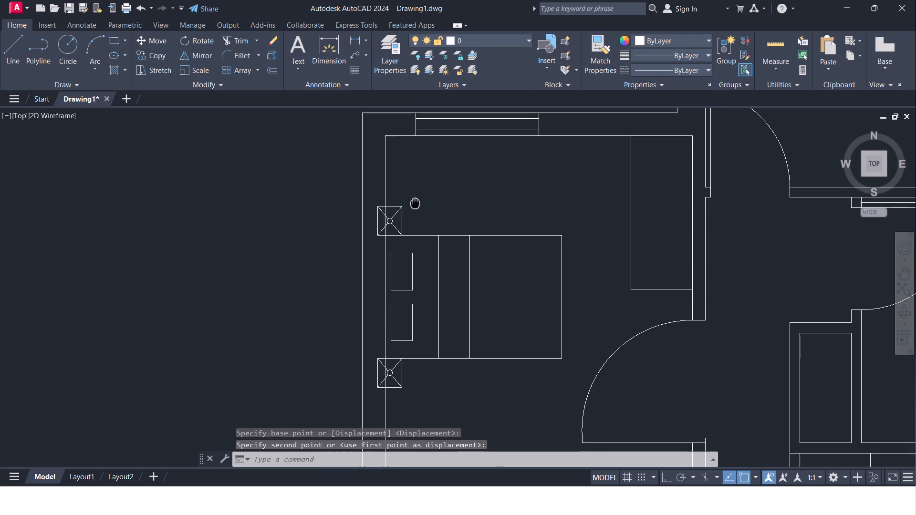
{"action": "middle_click_drag", "start_coordinate": [415, 198], "coordinate": [414, 204]}
{"action": "left_click", "coordinate": [369, 198]}
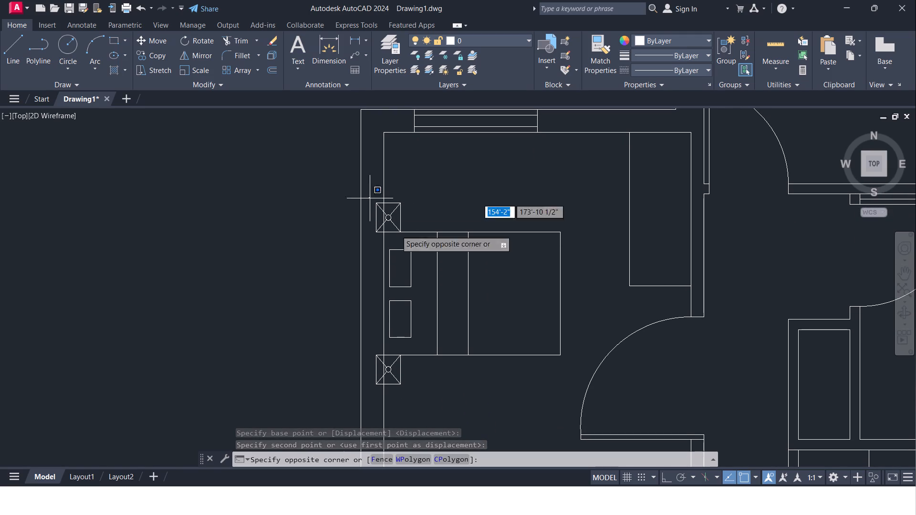
{"action": "left_click", "coordinate": [566, 394]}
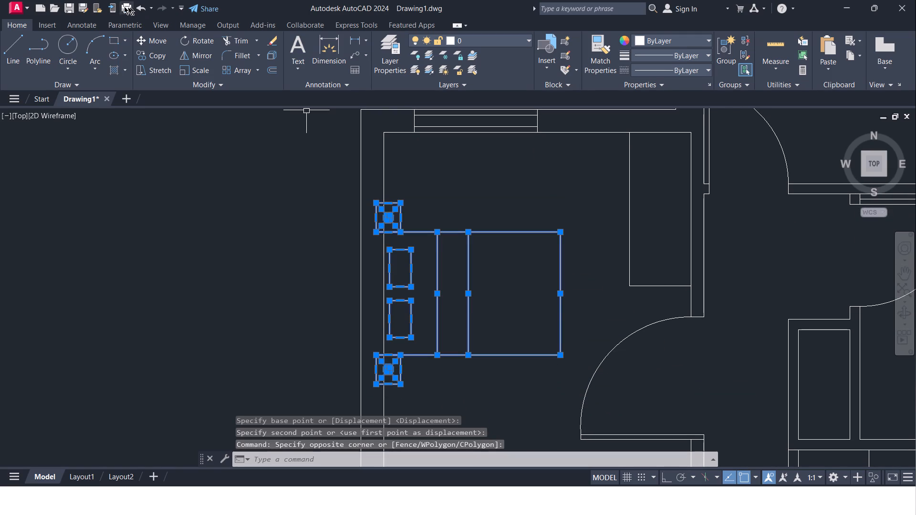
{"action": "left_click", "coordinate": [147, 45]}
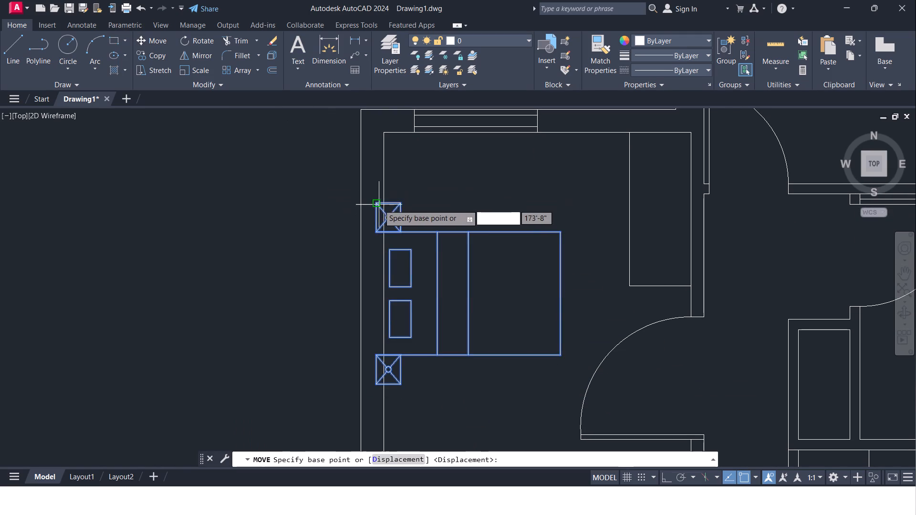
{"action": "left_click", "coordinate": [379, 205]}
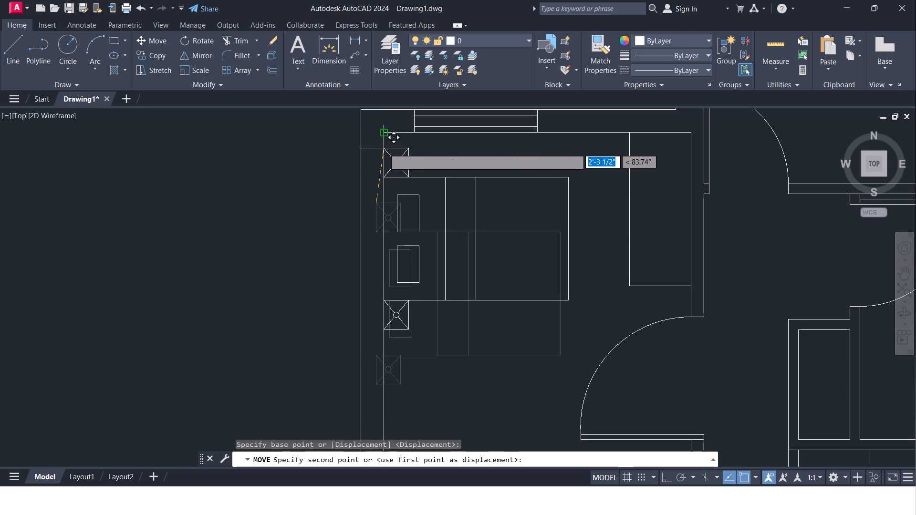
{"action": "left_click", "coordinate": [384, 148]}
Draw a small circle as a round table in the living room, beside the lower sofa.
{"action": "scroll", "coordinate": [395, 145], "scroll_direction": "down", "scroll_amount": 3}
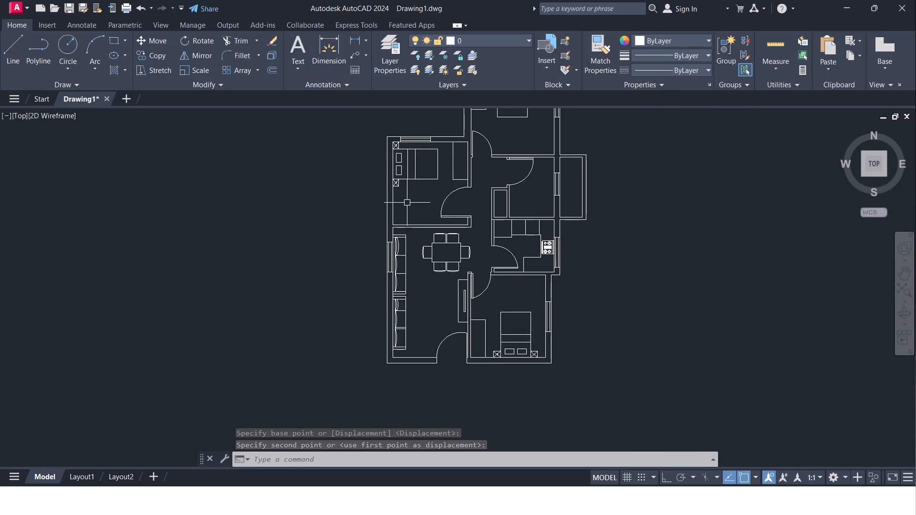
{"action": "middle_click_drag", "start_coordinate": [409, 196], "coordinate": [375, 198]}
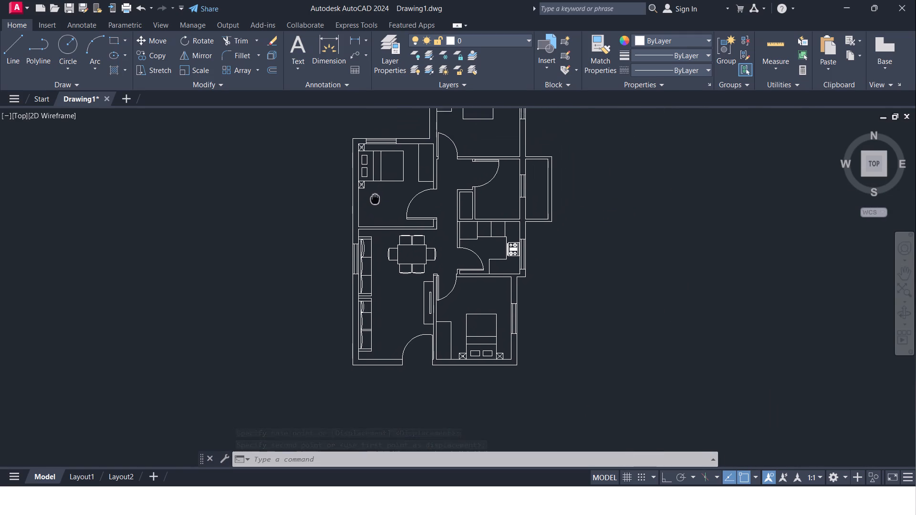
{"action": "middle_click_drag", "start_coordinate": [375, 198], "coordinate": [391, 136]}
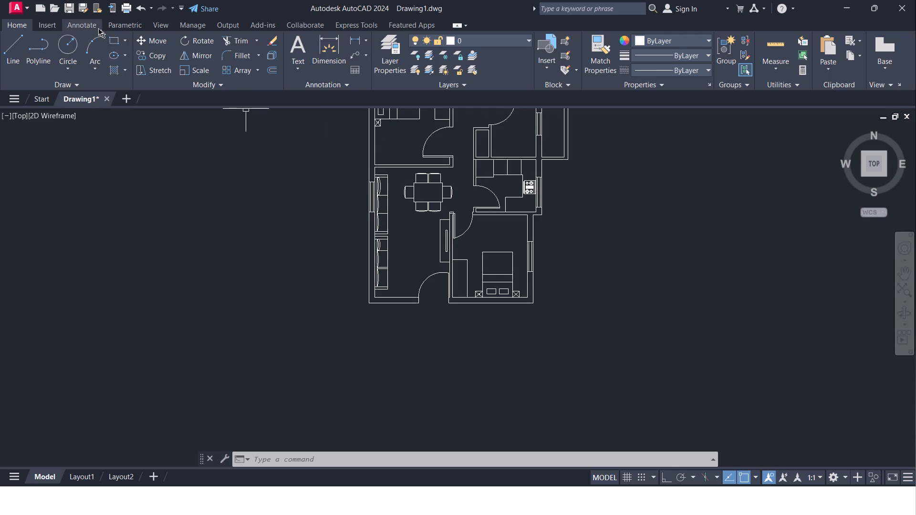
{"action": "left_click", "coordinate": [67, 46]}
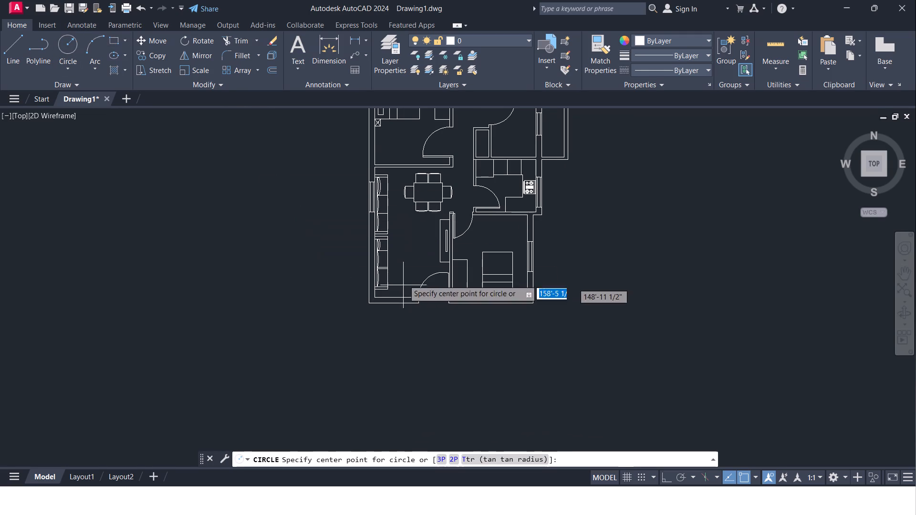
{"action": "scroll", "coordinate": [387, 275], "scroll_direction": "up", "scroll_amount": 2}
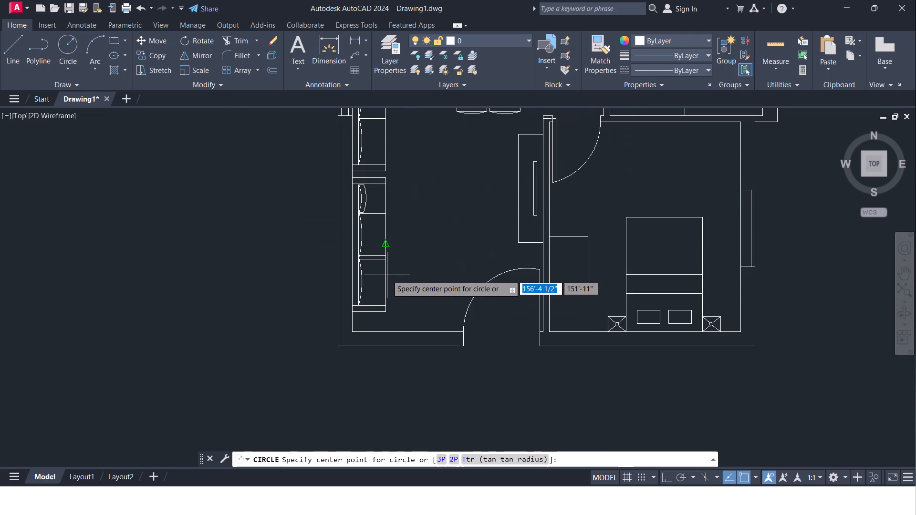
{"action": "scroll", "coordinate": [401, 269], "scroll_direction": "up", "scroll_amount": 1}
{"action": "middle_click_drag", "start_coordinate": [401, 267], "coordinate": [396, 255]}
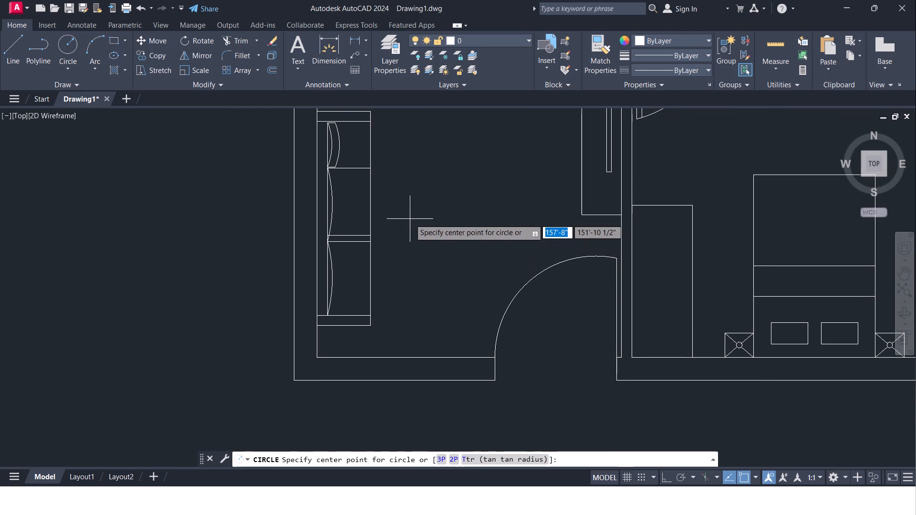
{"action": "left_click", "coordinate": [406, 221]}
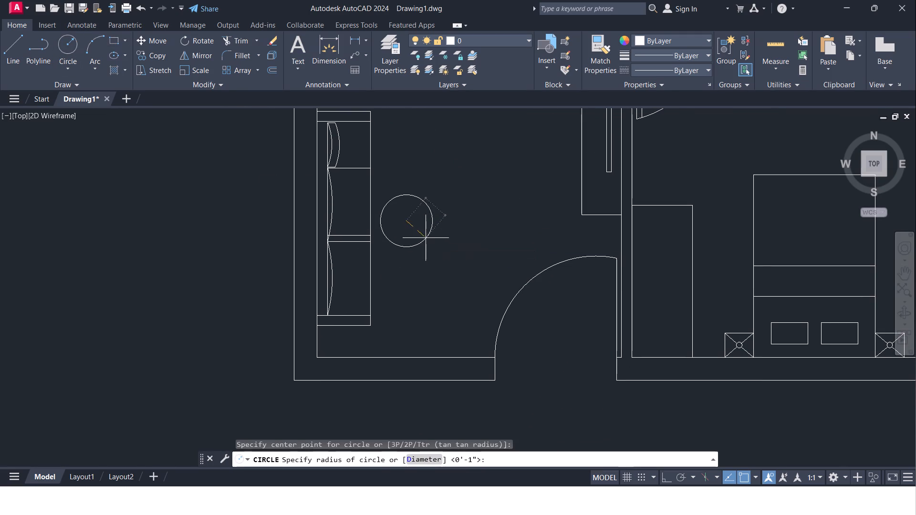
{"action": "left_click", "coordinate": [426, 238]}
Move the circle up and right into the open space between the sofas and the TV unit.
{"action": "left_click", "coordinate": [402, 196]}
{"action": "left_click", "coordinate": [151, 43]}
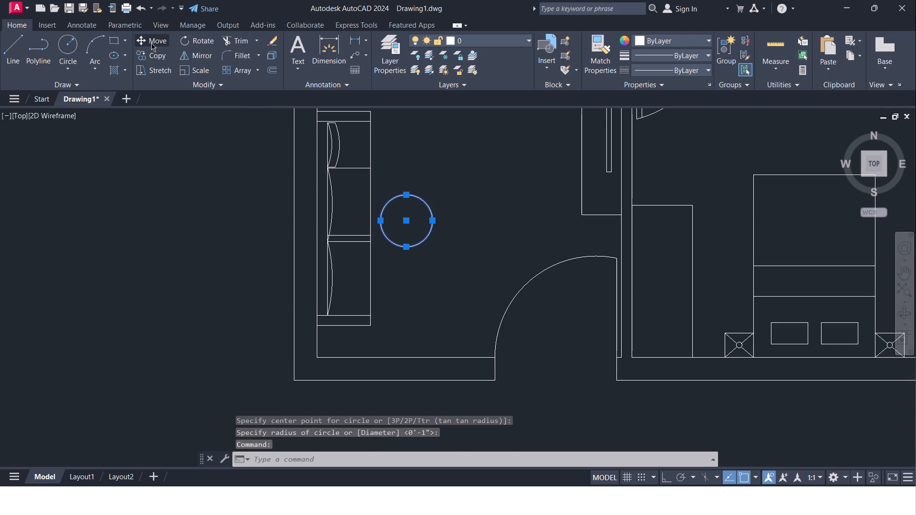
{"action": "left_click", "coordinate": [400, 234]}
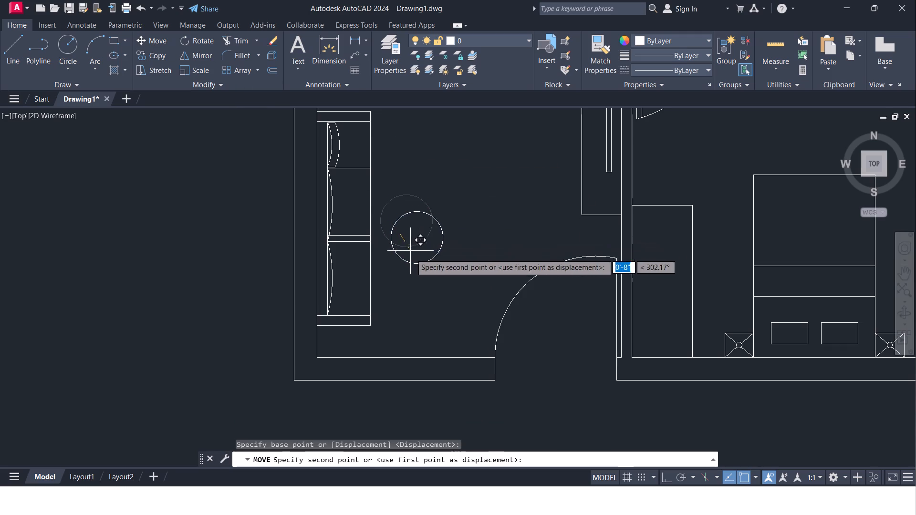
{"action": "scroll", "coordinate": [448, 241], "scroll_direction": "down", "scroll_amount": 3}
{"action": "scroll", "coordinate": [448, 237], "scroll_direction": "up", "scroll_amount": 2}
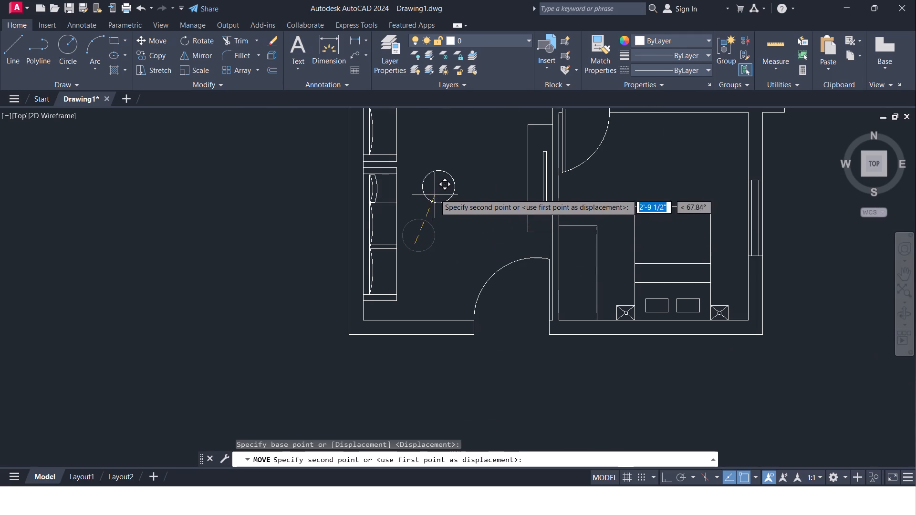
{"action": "left_click", "coordinate": [435, 185]}
Open DesignCenter and browse to the blocks of House Designer.dwg.
{"action": "scroll", "coordinate": [445, 215], "scroll_direction": "down", "scroll_amount": 2}
{"action": "middle_click_drag", "start_coordinate": [460, 227], "coordinate": [437, 226]}
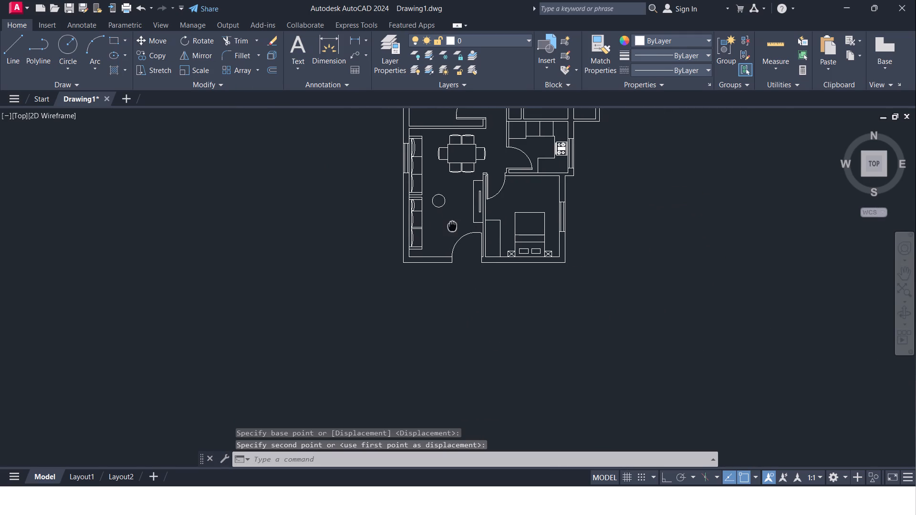
{"action": "middle_click_drag", "start_coordinate": [437, 226], "coordinate": [423, 278]}
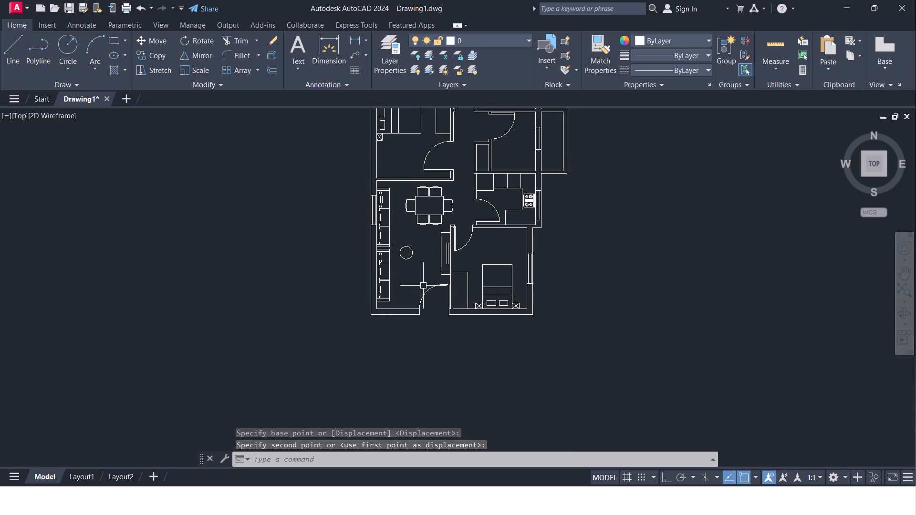
{"action": "middle_click_drag", "start_coordinate": [465, 138], "coordinate": [453, 235]}
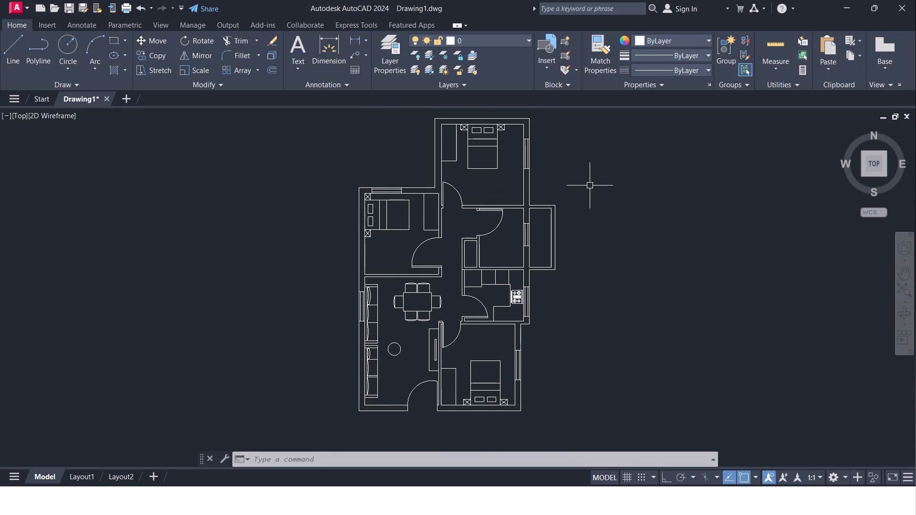
{"action": "key", "text": "h"}
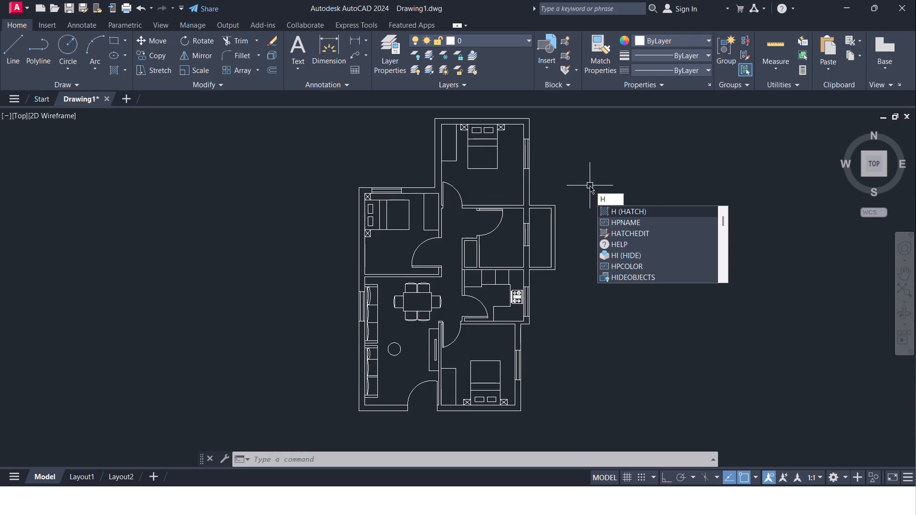
{"action": "key", "text": "Escape"}
{"action": "type", "text": "DC"}
{"action": "left_click", "coordinate": [638, 206]}
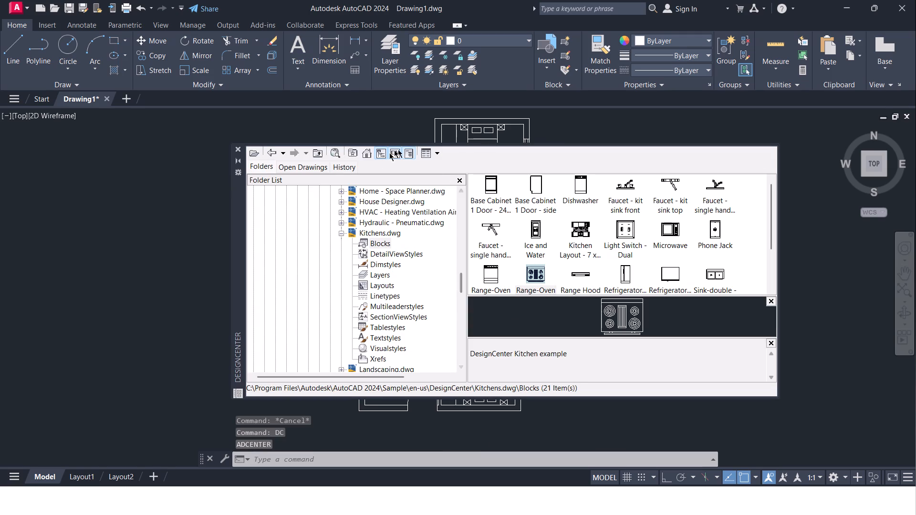
{"action": "left_click", "coordinate": [273, 149]}
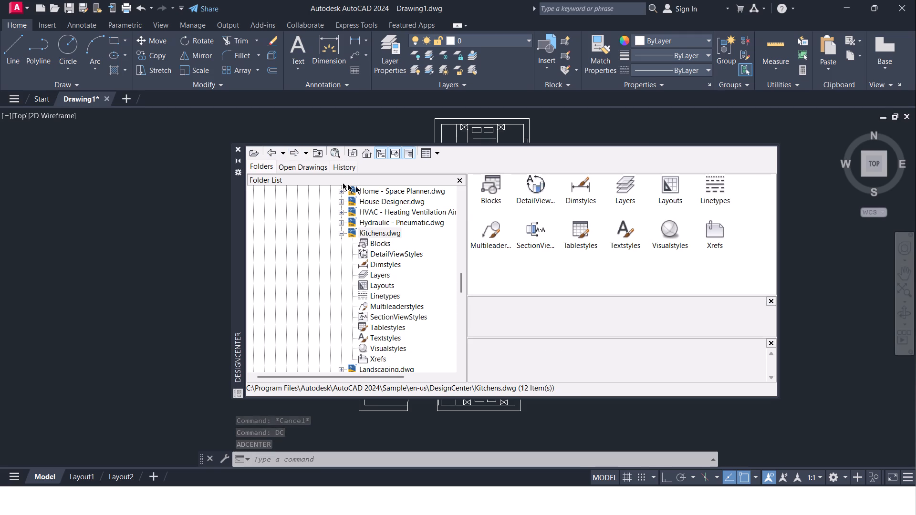
{"action": "left_click", "coordinate": [273, 149]}
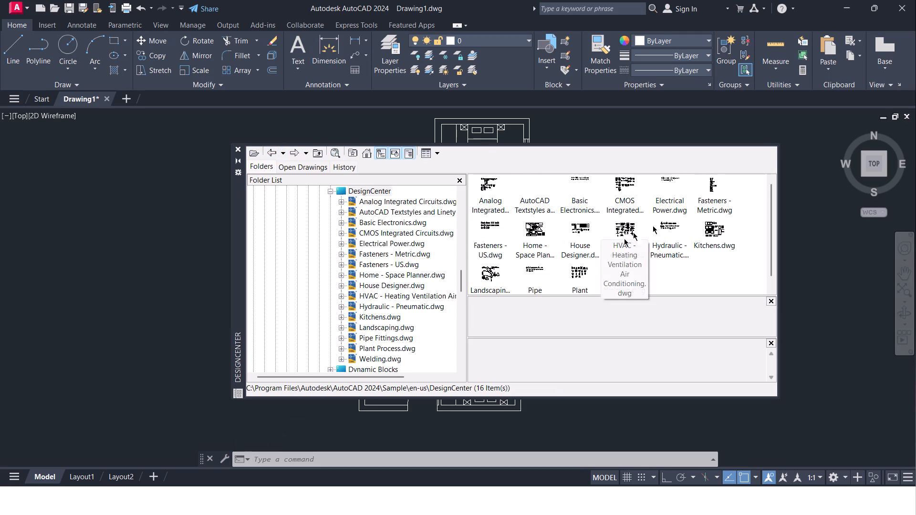
{"action": "double_click", "coordinate": [576, 230]}
{"action": "double_click", "coordinate": [497, 186]}
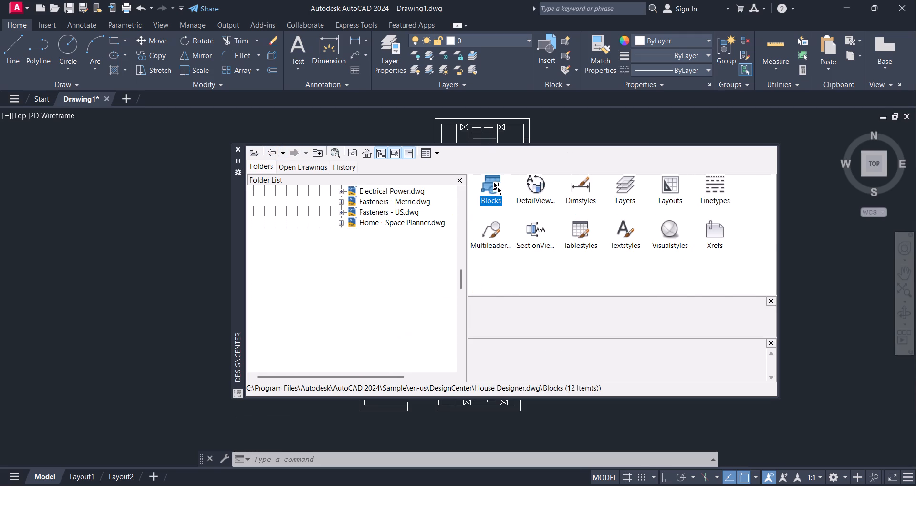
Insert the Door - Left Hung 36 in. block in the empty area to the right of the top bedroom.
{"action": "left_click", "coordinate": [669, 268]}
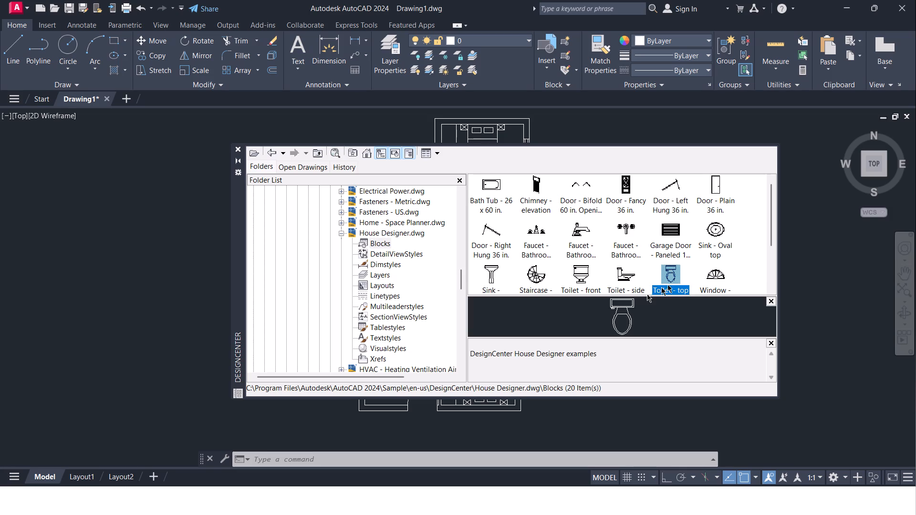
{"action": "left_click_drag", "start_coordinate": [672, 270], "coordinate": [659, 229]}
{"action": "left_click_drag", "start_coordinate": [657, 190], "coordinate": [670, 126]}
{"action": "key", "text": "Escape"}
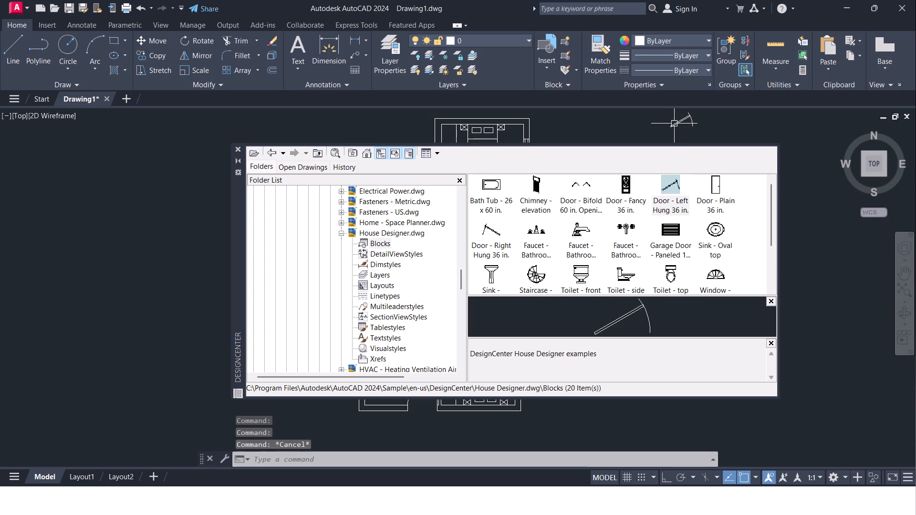
Insert the Toilet - top block in the empty area to the right of the floor plan and close DesignCenter.
{"action": "left_click", "coordinate": [671, 268]}
{"action": "left_click_drag", "start_coordinate": [670, 275], "coordinate": [675, 253]}
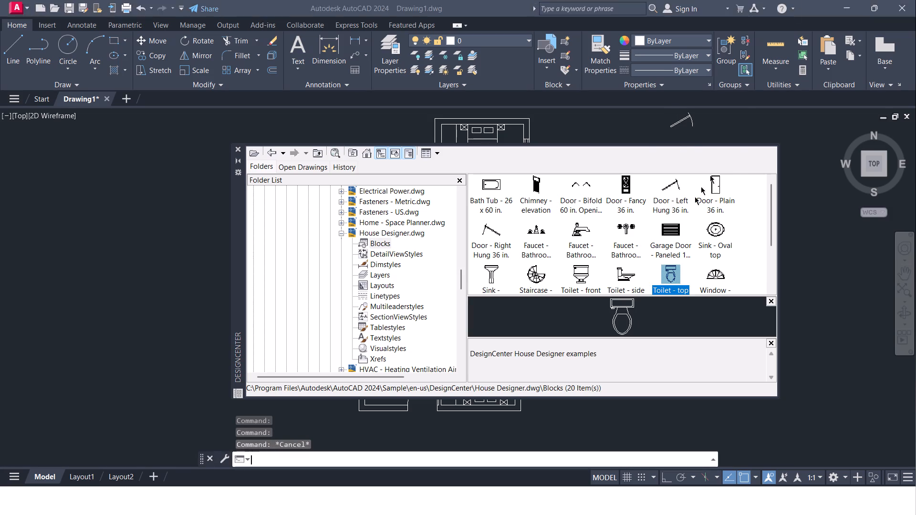
{"action": "left_click_drag", "start_coordinate": [737, 148], "coordinate": [747, 116]}
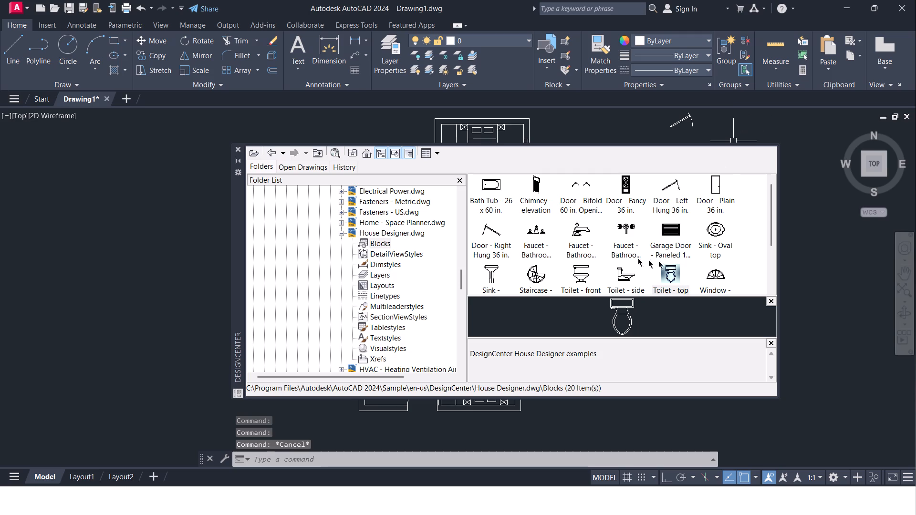
{"action": "left_click_drag", "start_coordinate": [670, 269], "coordinate": [801, 239]}
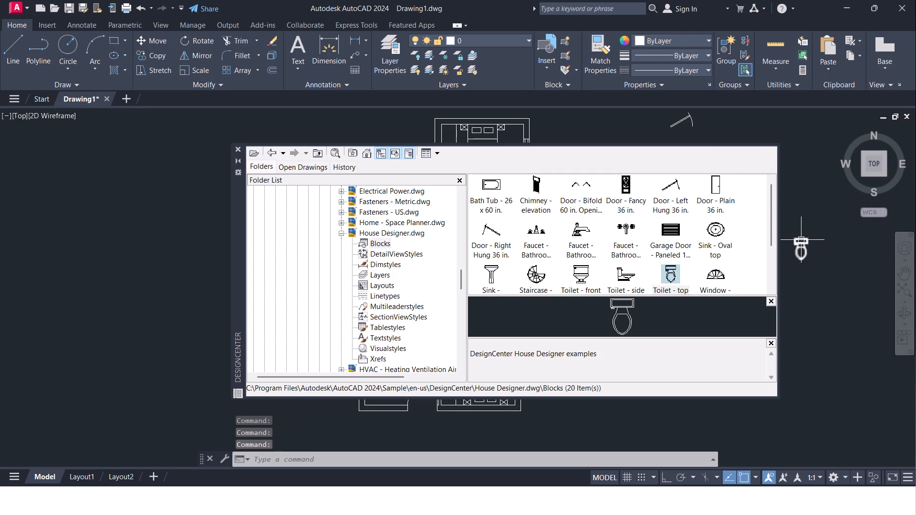
{"action": "key", "text": "Escape"}
{"action": "left_click", "coordinate": [237, 149]}
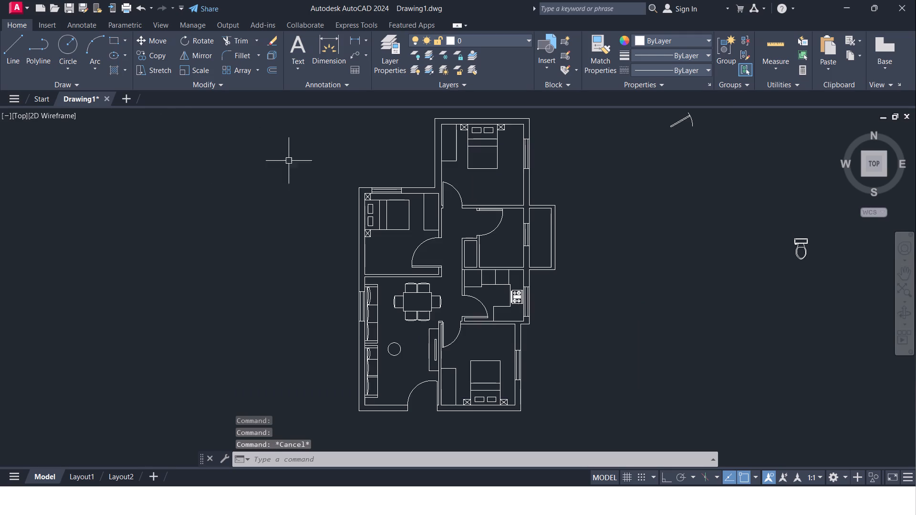
Delete the stray door block to the right of the top bedroom.
{"action": "middle_click_drag", "start_coordinate": [672, 114], "coordinate": [672, 120]}
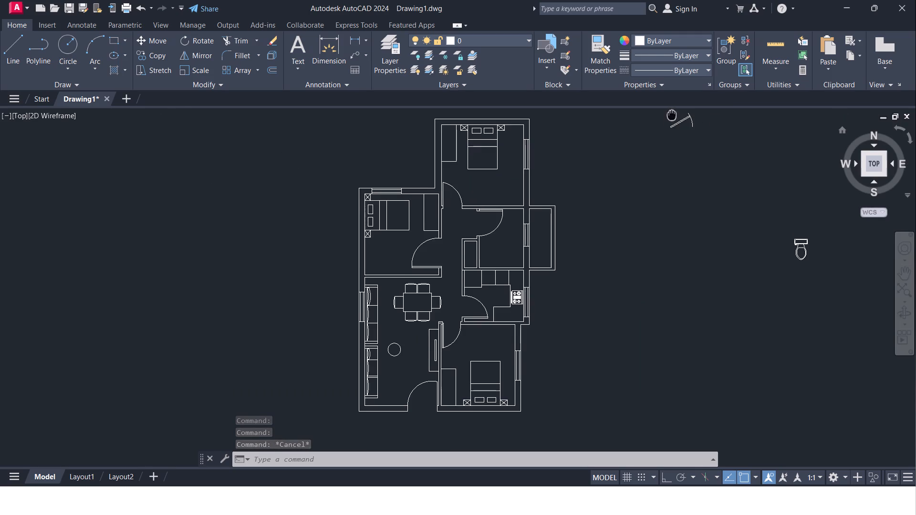
{"action": "middle_click_drag", "start_coordinate": [672, 120], "coordinate": [654, 166]}
{"action": "left_click_drag", "start_coordinate": [649, 154], "coordinate": [656, 162]}
{"action": "left_click", "coordinate": [708, 215]}
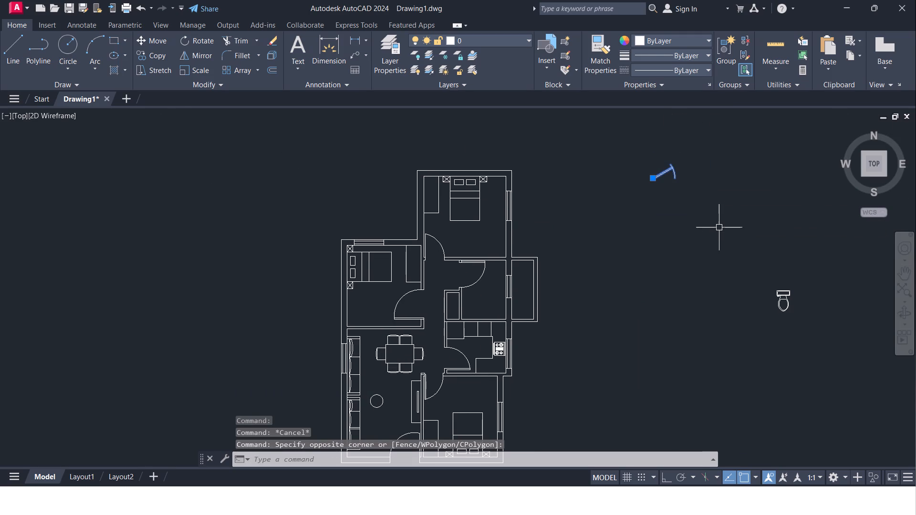
{"action": "key", "text": "Delete"}
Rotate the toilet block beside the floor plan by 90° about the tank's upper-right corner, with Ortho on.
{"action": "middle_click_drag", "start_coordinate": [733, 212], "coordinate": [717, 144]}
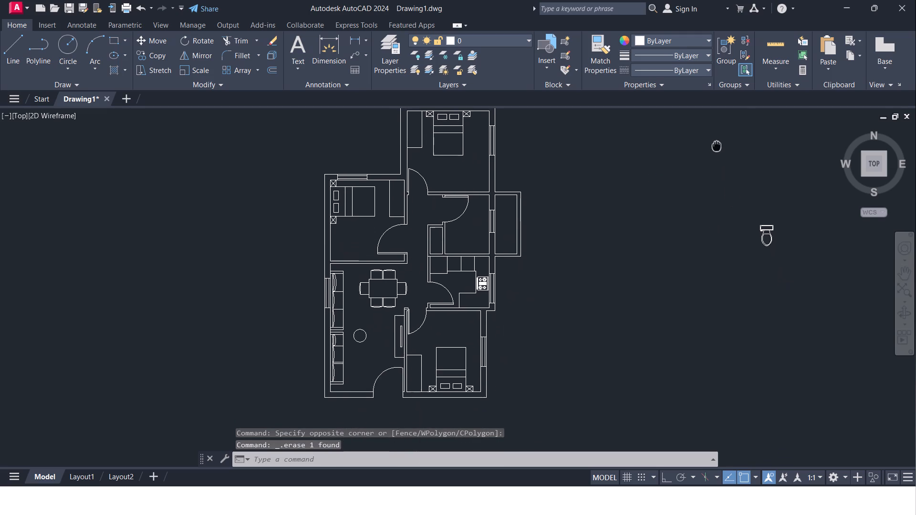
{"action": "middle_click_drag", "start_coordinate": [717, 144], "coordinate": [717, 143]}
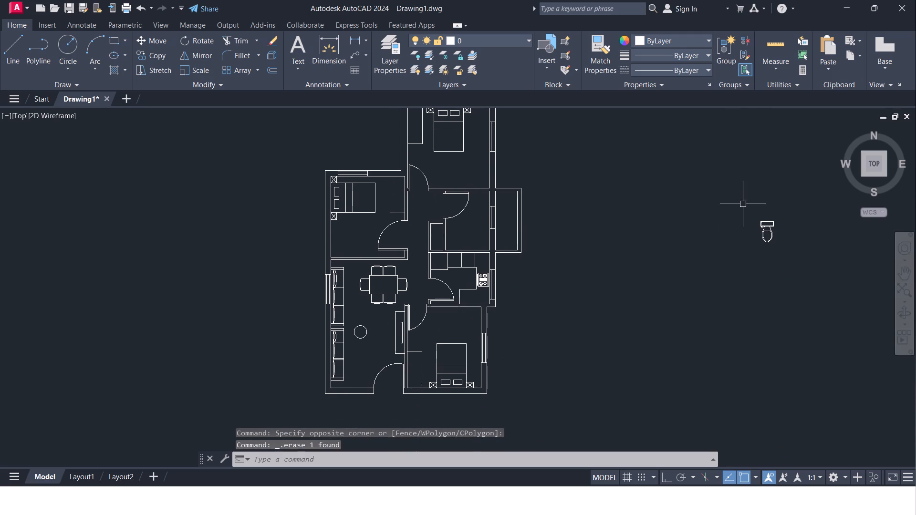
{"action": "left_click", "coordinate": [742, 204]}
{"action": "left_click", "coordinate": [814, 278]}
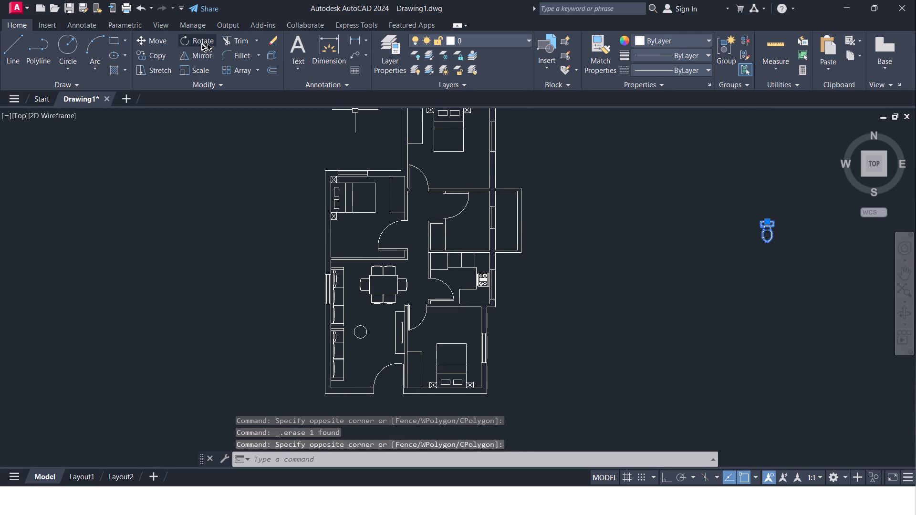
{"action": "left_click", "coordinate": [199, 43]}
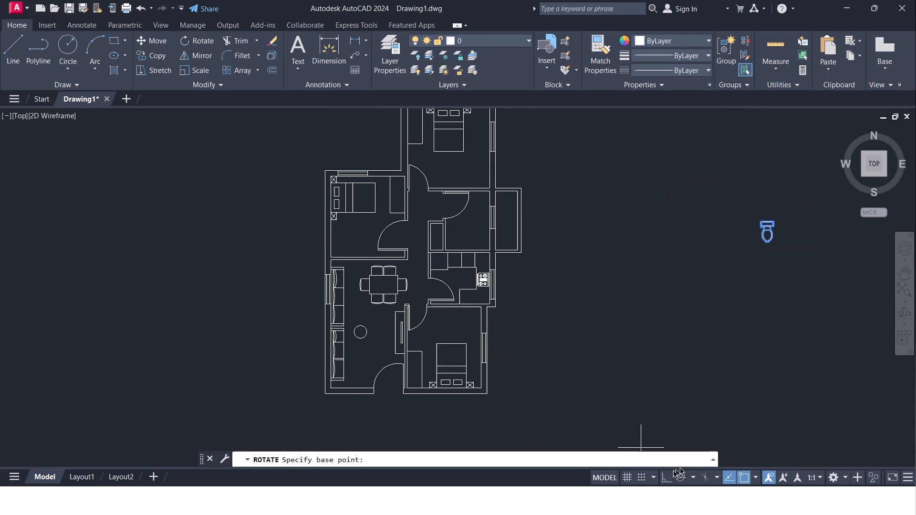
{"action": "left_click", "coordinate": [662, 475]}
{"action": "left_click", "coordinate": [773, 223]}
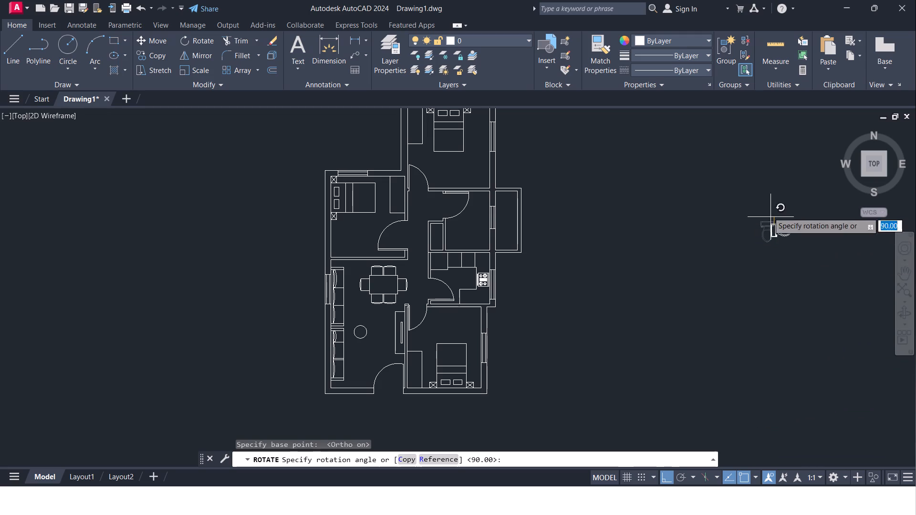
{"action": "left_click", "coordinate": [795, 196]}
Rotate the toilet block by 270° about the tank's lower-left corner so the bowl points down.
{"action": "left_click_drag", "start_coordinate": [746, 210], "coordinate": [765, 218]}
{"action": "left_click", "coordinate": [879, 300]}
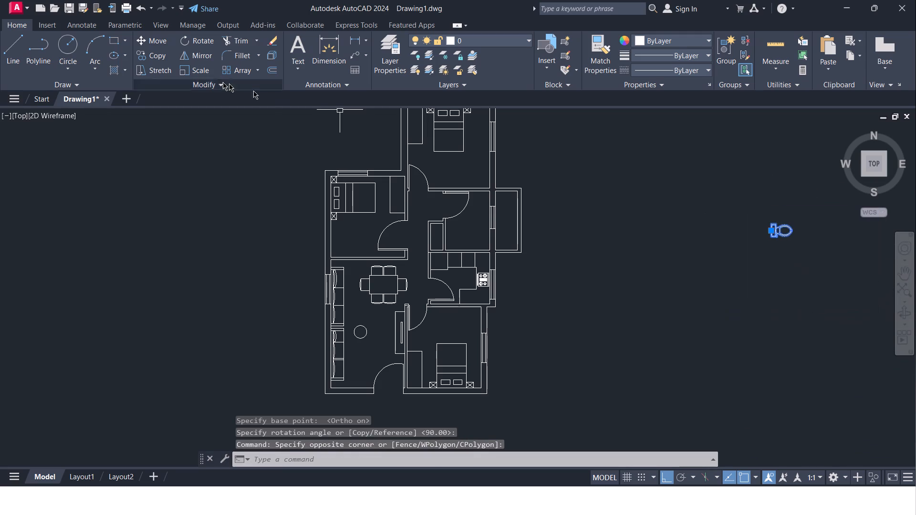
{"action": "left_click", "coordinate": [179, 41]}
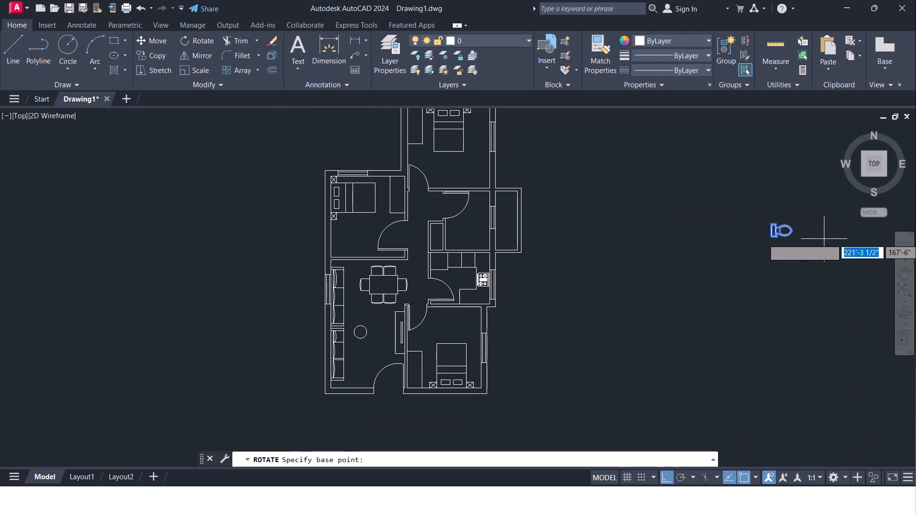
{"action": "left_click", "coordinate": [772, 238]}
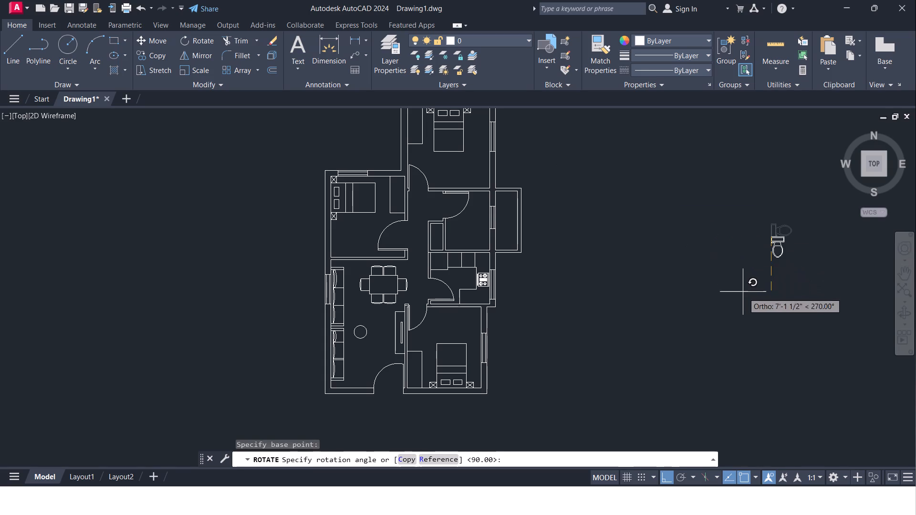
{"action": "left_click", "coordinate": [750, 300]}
Rotate the toilet block by 180° about the tank's upper-right corner so the bowl points up.
{"action": "left_click_drag", "start_coordinate": [758, 207], "coordinate": [760, 227]}
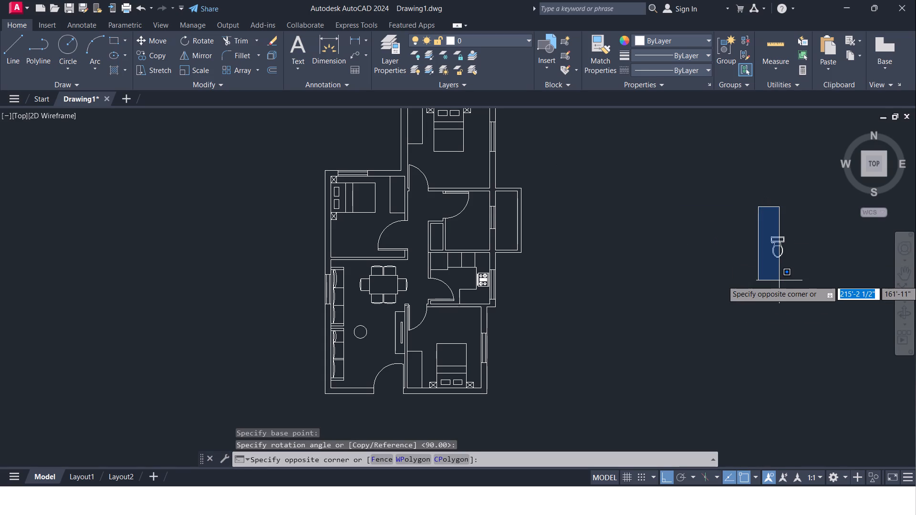
{"action": "key", "text": "Escape"}
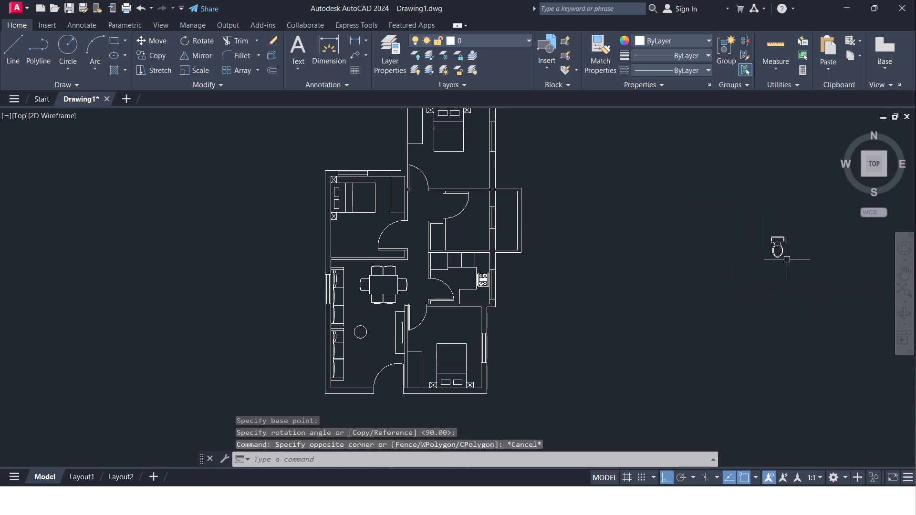
{"action": "left_click", "coordinate": [777, 257]}
{"action": "left_click", "coordinate": [208, 43]}
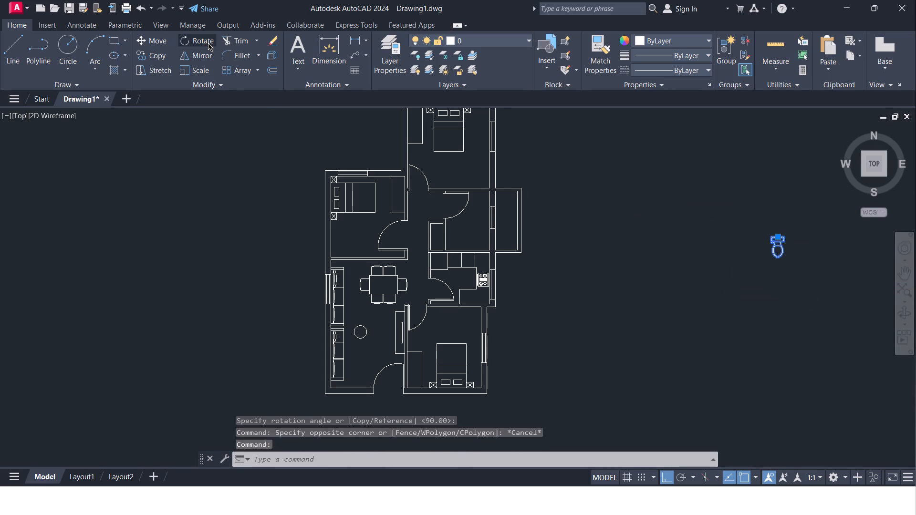
{"action": "scroll", "coordinate": [800, 237], "scroll_direction": "up", "scroll_amount": 2}
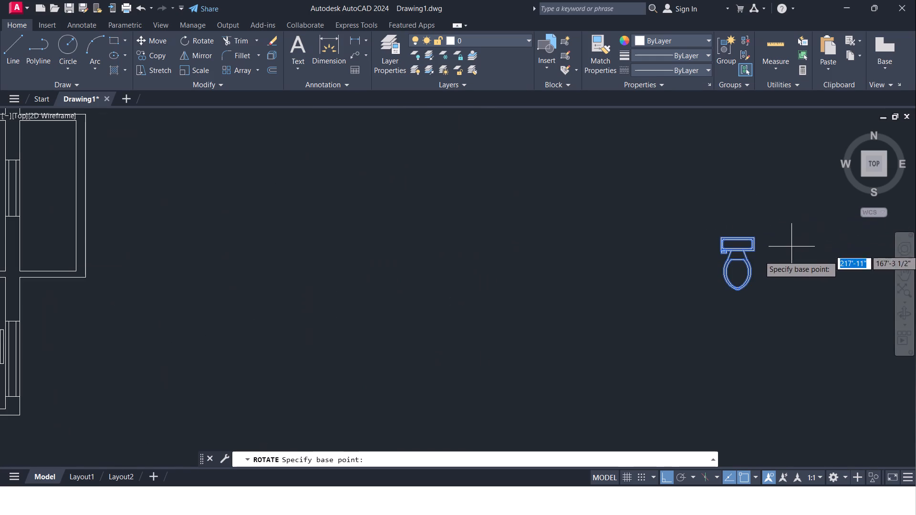
{"action": "left_click", "coordinate": [752, 239]}
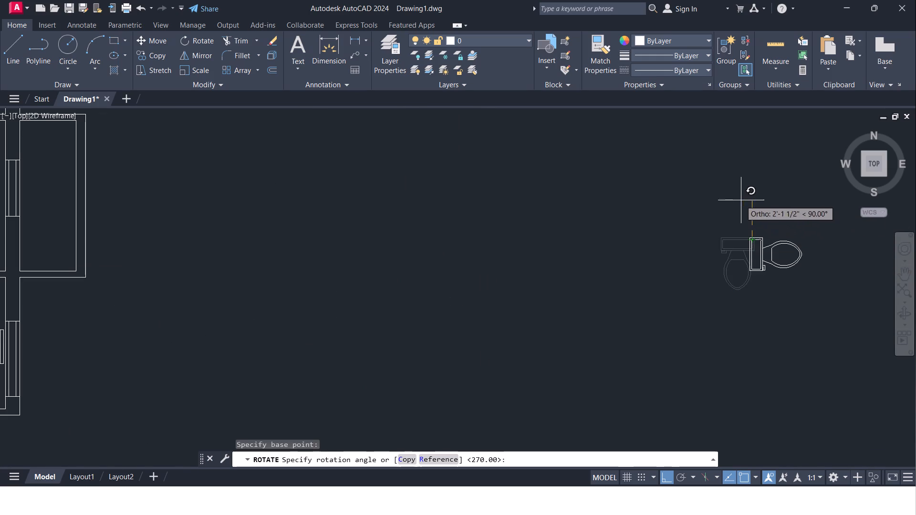
{"action": "left_click", "coordinate": [701, 222]}
Move the toilet block, with Ortho off, into the room above the kitchen, setting the tank against its bottom wall near the right corner.
{"action": "left_click", "coordinate": [713, 176]}
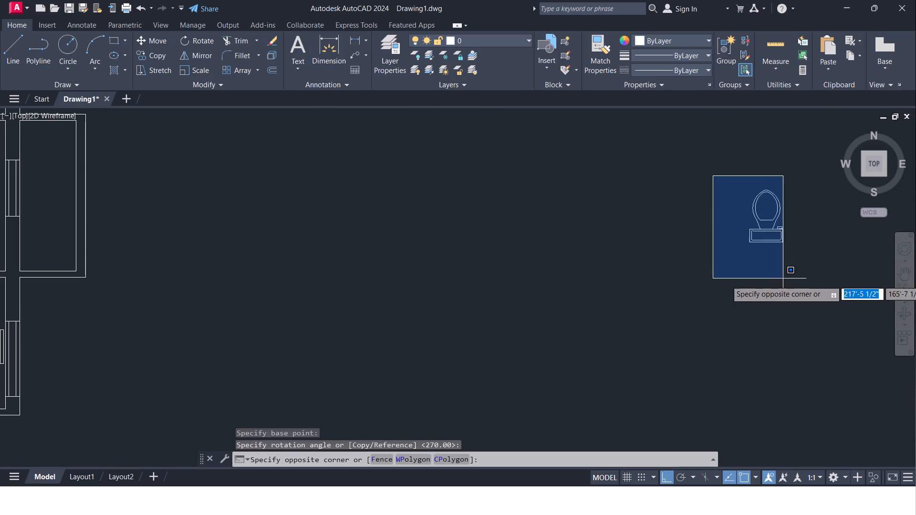
{"action": "left_click", "coordinate": [788, 281]}
{"action": "left_click_drag", "start_coordinate": [155, 43], "coordinate": [159, 45]}
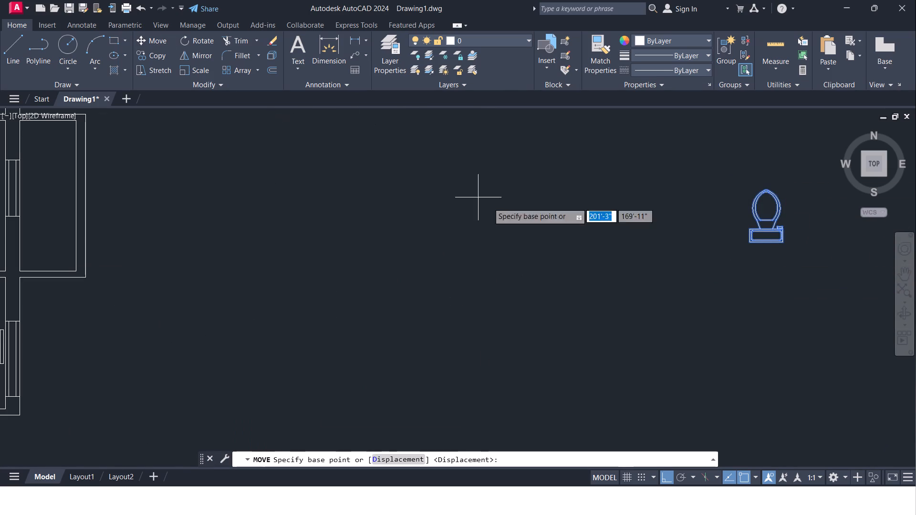
{"action": "left_click", "coordinate": [769, 209]}
{"action": "middle_click_drag", "start_coordinate": [501, 233], "coordinate": [599, 231]}
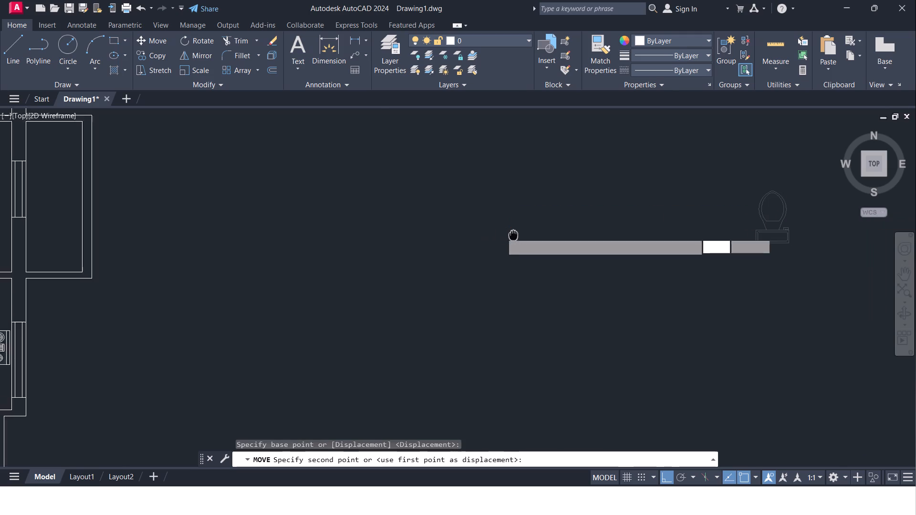
{"action": "middle_click_drag", "start_coordinate": [599, 231], "coordinate": [915, 218]}
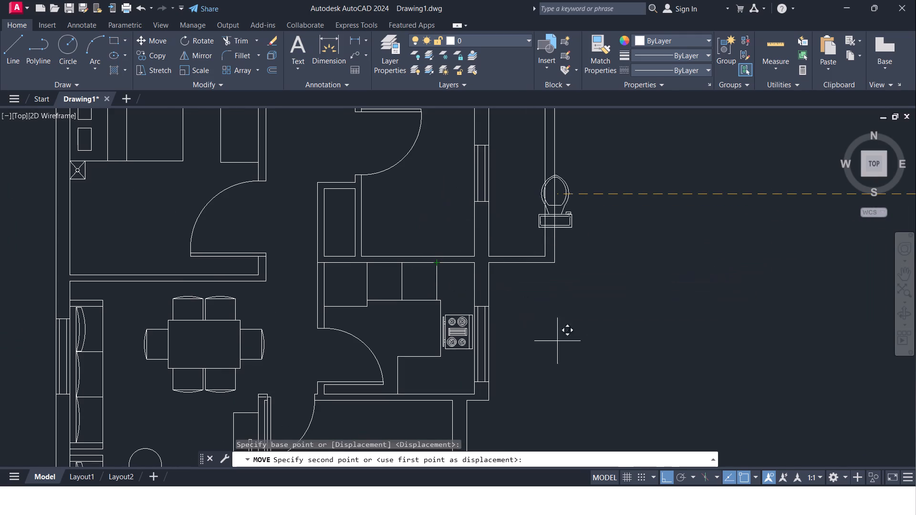
{"action": "left_click", "coordinate": [662, 474]}
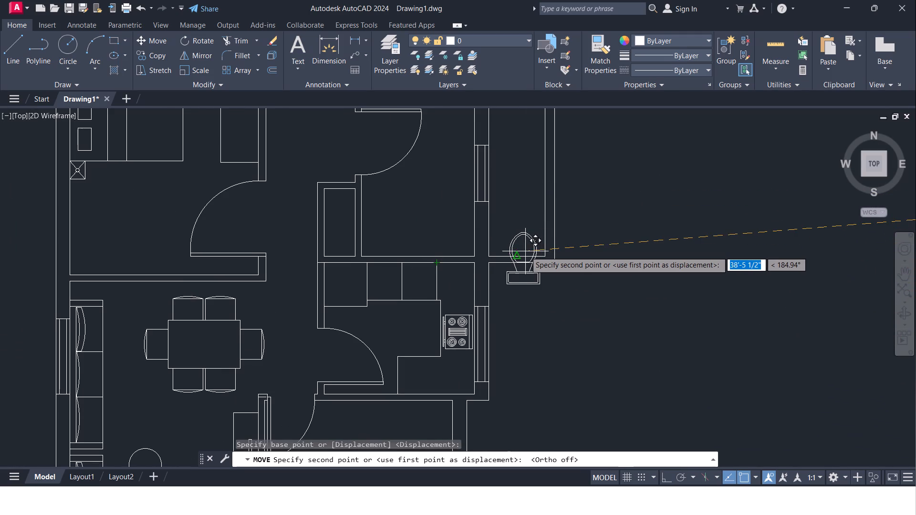
{"action": "scroll", "coordinate": [451, 225], "scroll_direction": "up", "scroll_amount": 1}
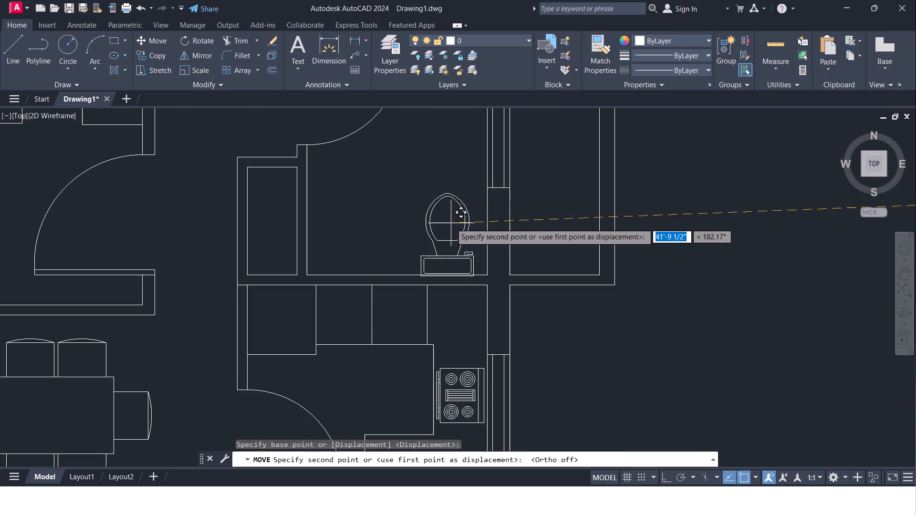
{"action": "left_click", "coordinate": [450, 221]}
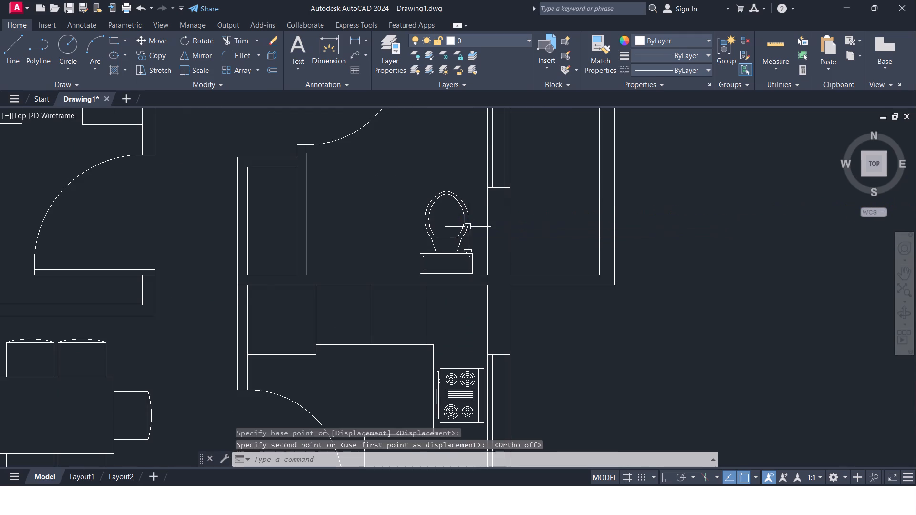
Draw two Ortho lines closing off a rectangular counter about 2'-2" deep in the bathroom's lower-left corner, beside the toilet.
{"action": "scroll", "coordinate": [479, 228], "scroll_direction": "down", "scroll_amount": 1}
{"action": "middle_click_drag", "start_coordinate": [496, 235], "coordinate": [527, 229]}
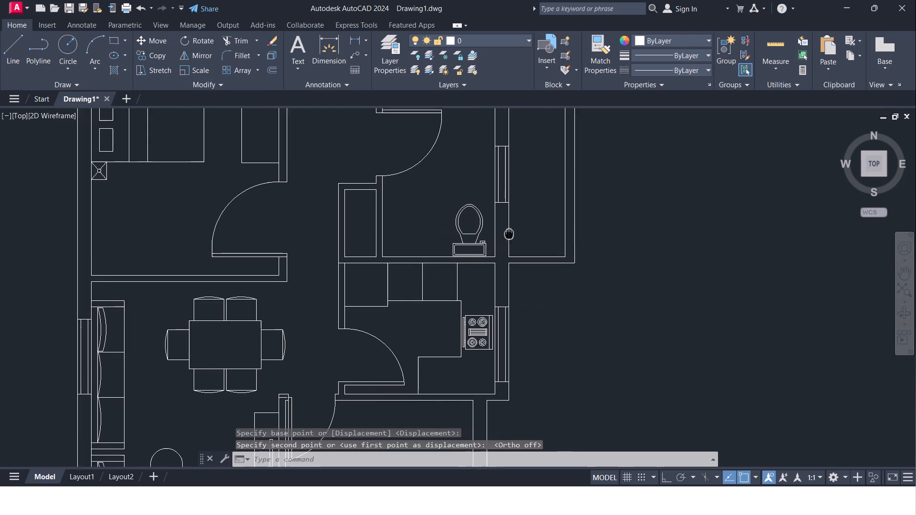
{"action": "middle_click_drag", "start_coordinate": [527, 229], "coordinate": [612, 190]}
{"action": "middle_click_drag", "start_coordinate": [553, 196], "coordinate": [527, 207]}
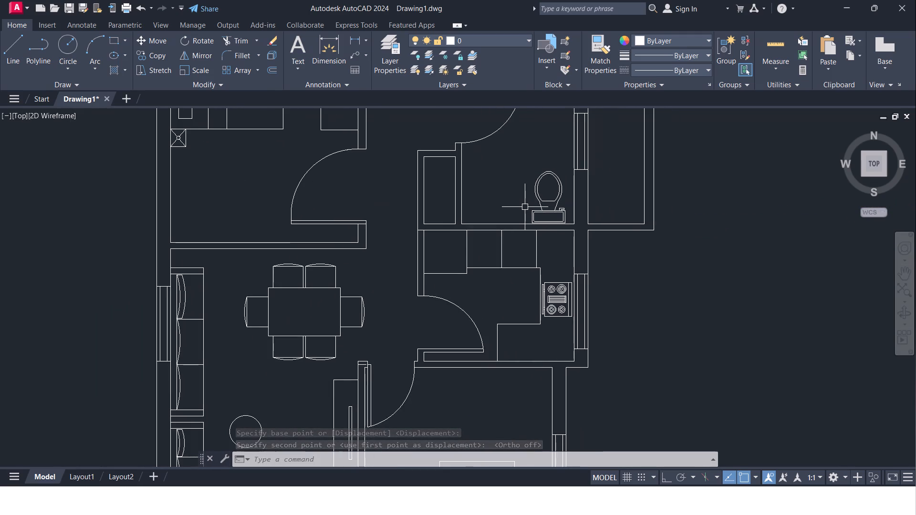
{"action": "key", "text": "Escape"}
{"action": "left_click", "coordinate": [15, 45]}
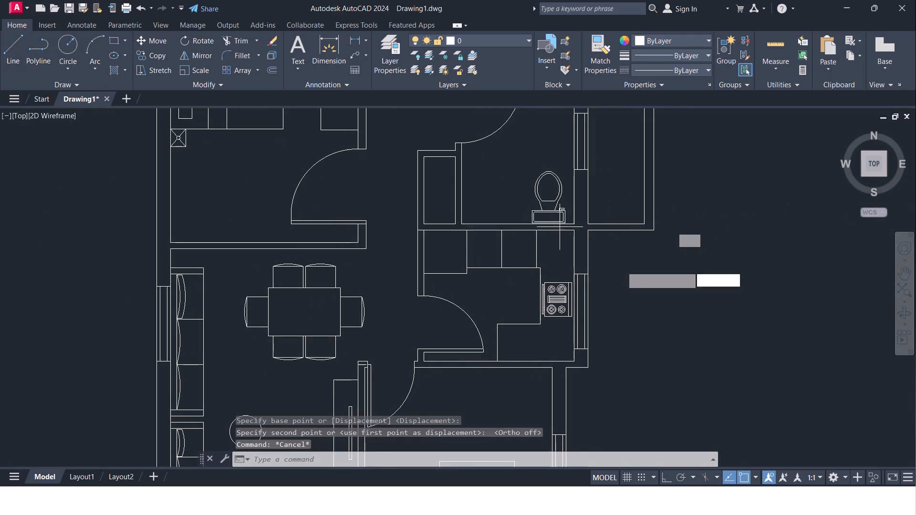
{"action": "left_click", "coordinate": [662, 478]}
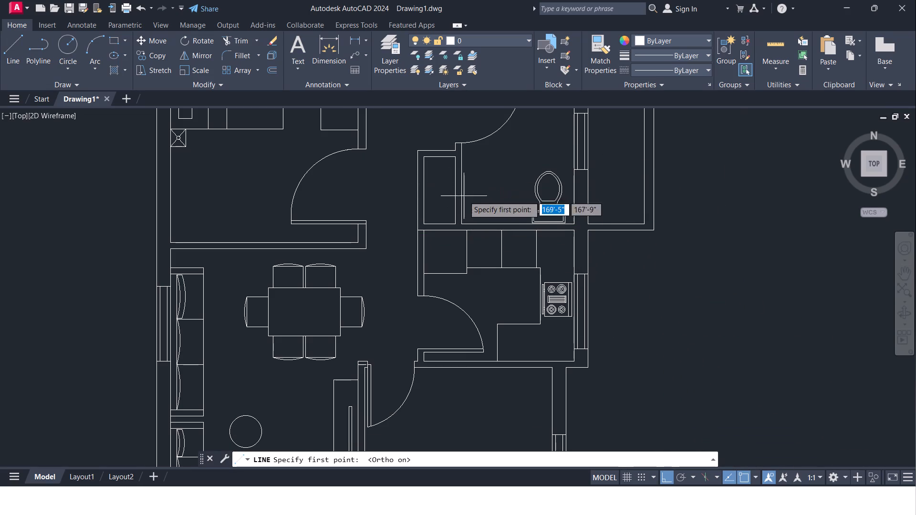
{"action": "scroll", "coordinate": [483, 202], "scroll_direction": "up", "scroll_amount": 1}
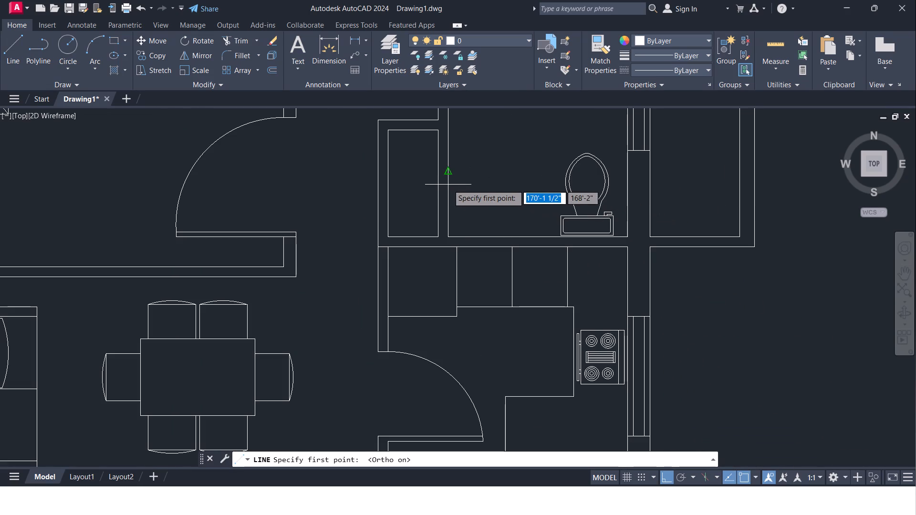
{"action": "left_click", "coordinate": [448, 174]}
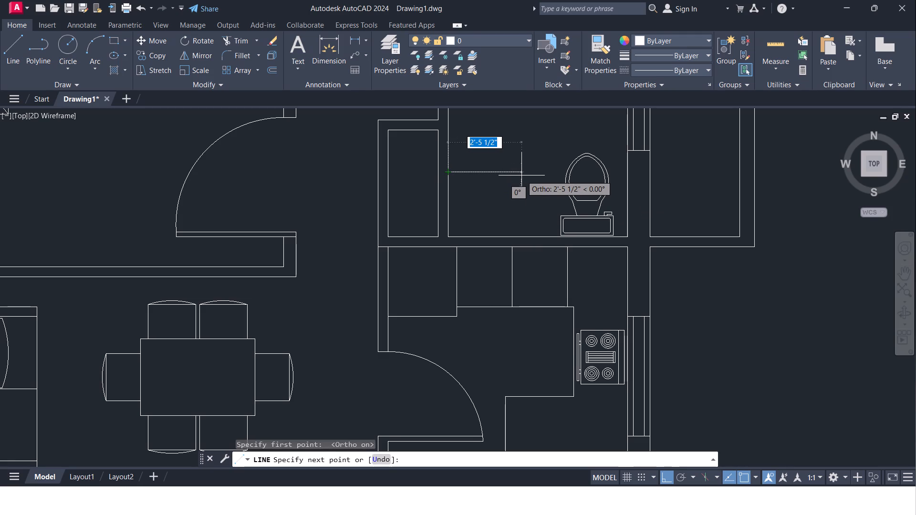
{"action": "left_click", "coordinate": [531, 175]}
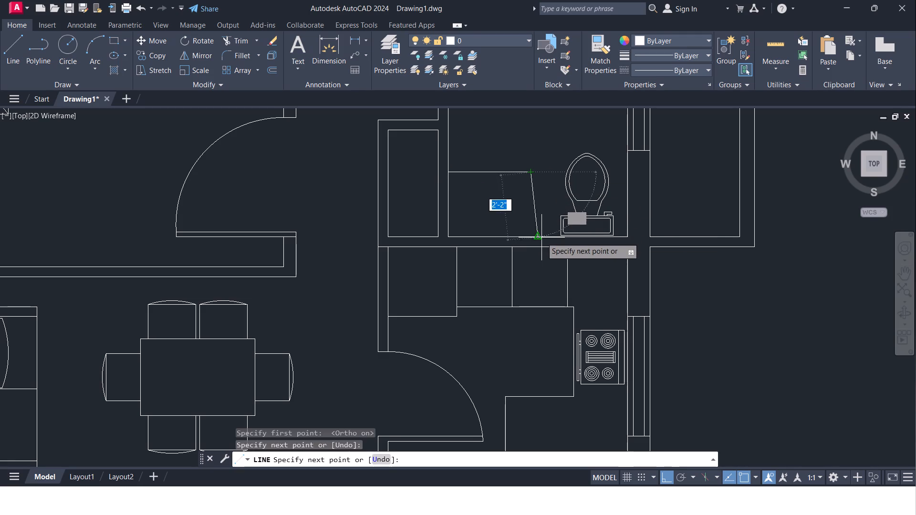
{"action": "left_click", "coordinate": [531, 242]}
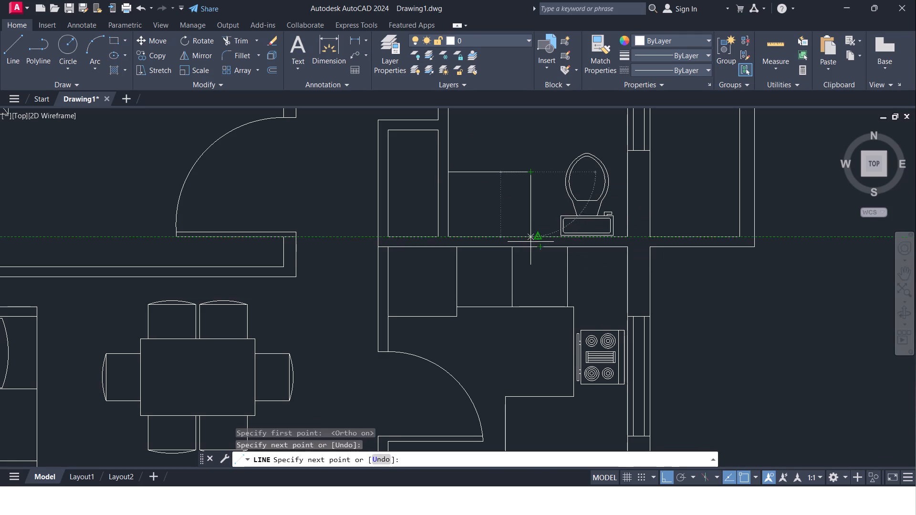
{"action": "key", "text": "Escape"}
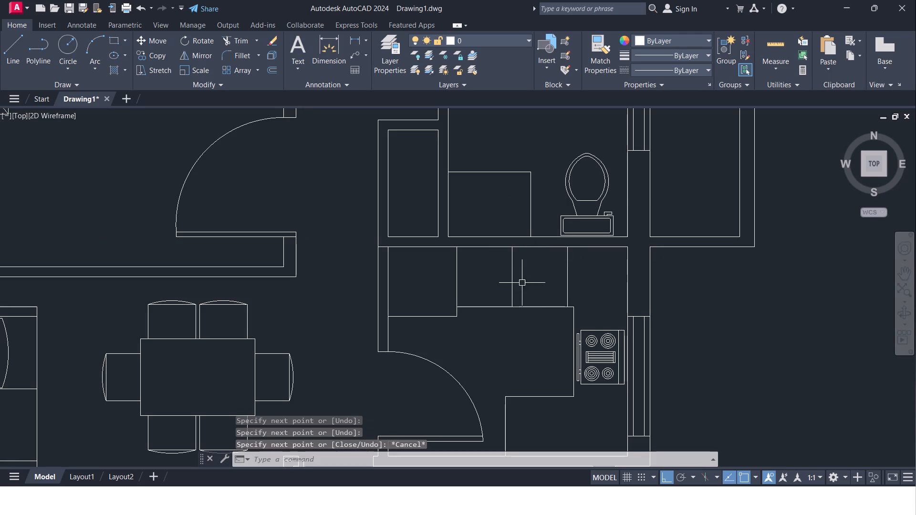
Draw a small basin circle centred inside the new bathroom counter.
{"action": "left_click", "coordinate": [68, 42]}
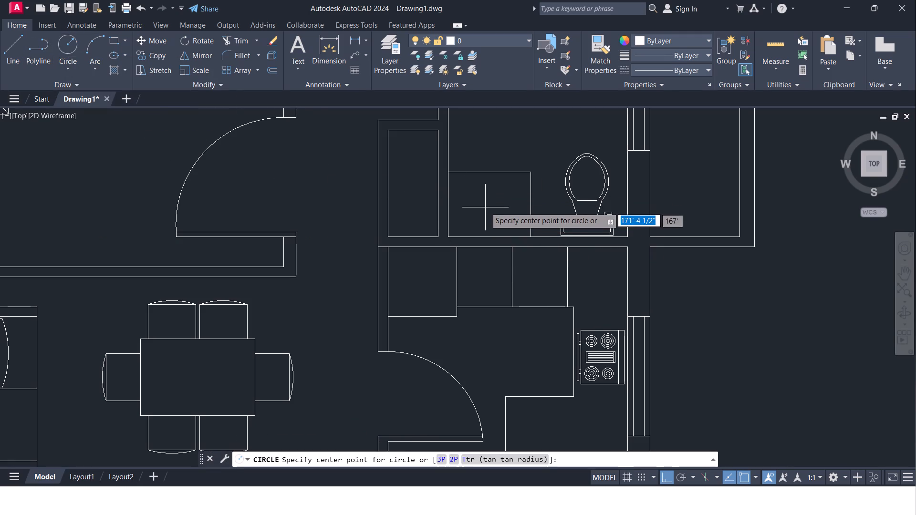
{"action": "left_click", "coordinate": [485, 204]}
{"action": "left_click", "coordinate": [501, 218]}
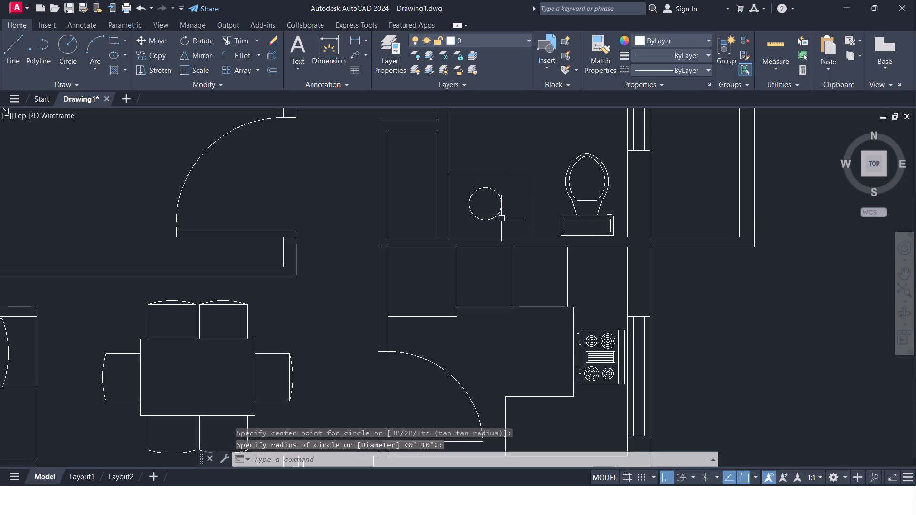
Move the basin circle, with Ortho off, from its bottom quadrant to the counter's lower-left corner at the wall.
{"action": "left_click", "coordinate": [490, 190]}
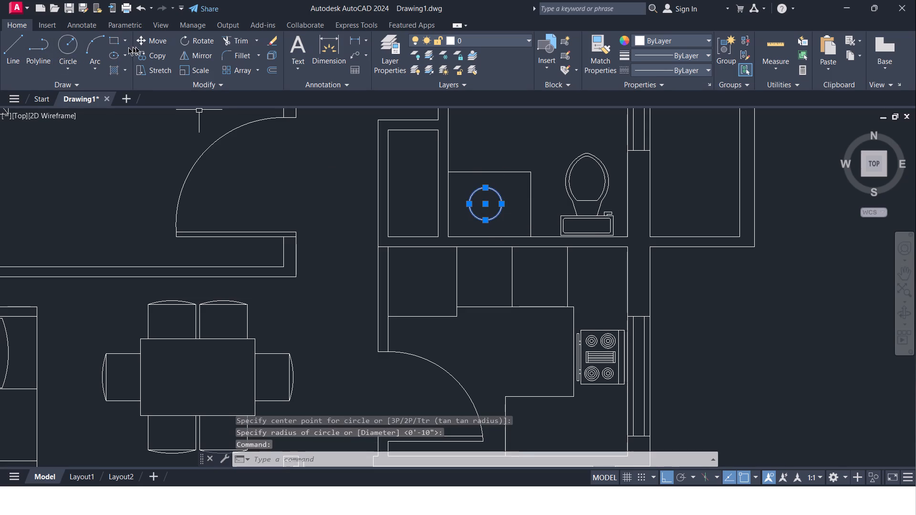
{"action": "left_click", "coordinate": [146, 42]}
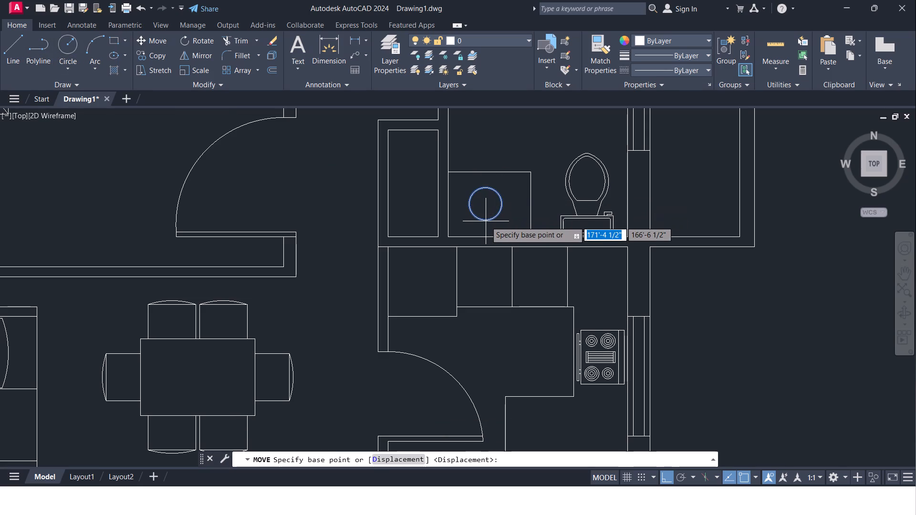
{"action": "left_click", "coordinate": [485, 220]}
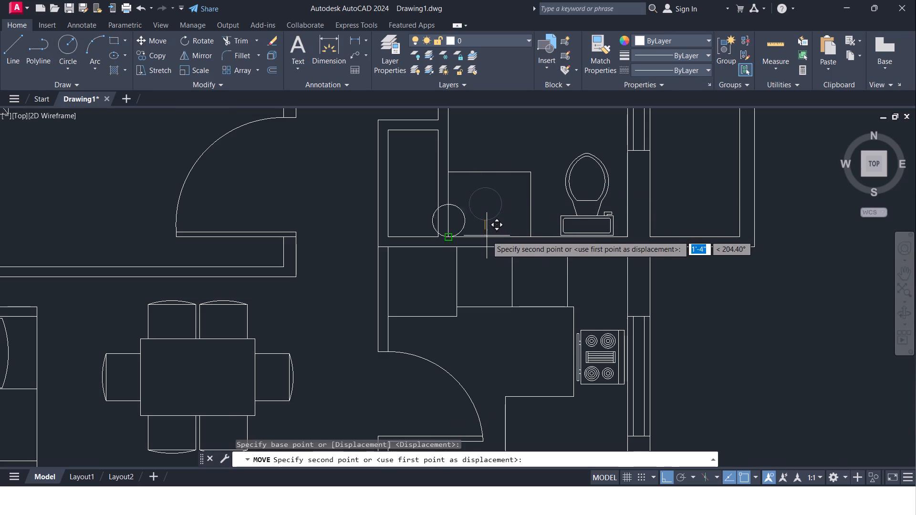
{"action": "left_click", "coordinate": [664, 478]}
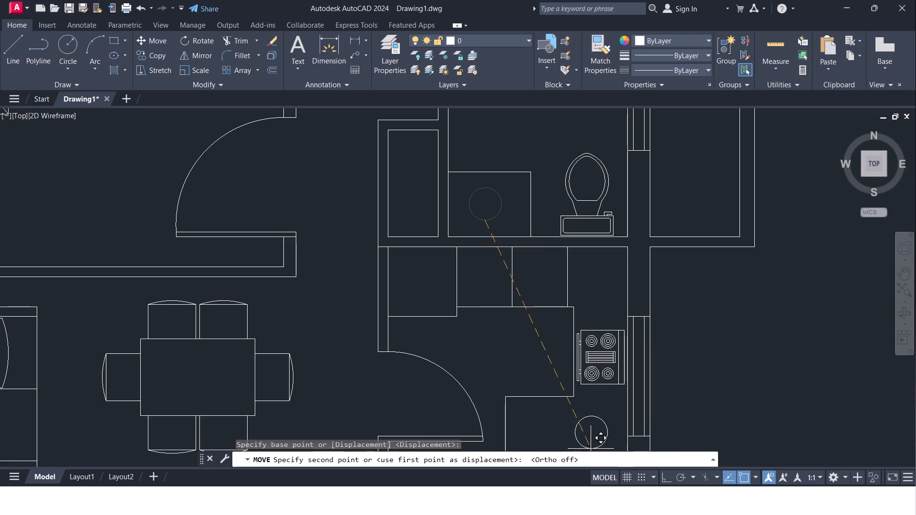
{"action": "scroll", "coordinate": [487, 237], "scroll_direction": "up", "scroll_amount": 2}
{"action": "left_click", "coordinate": [477, 241]}
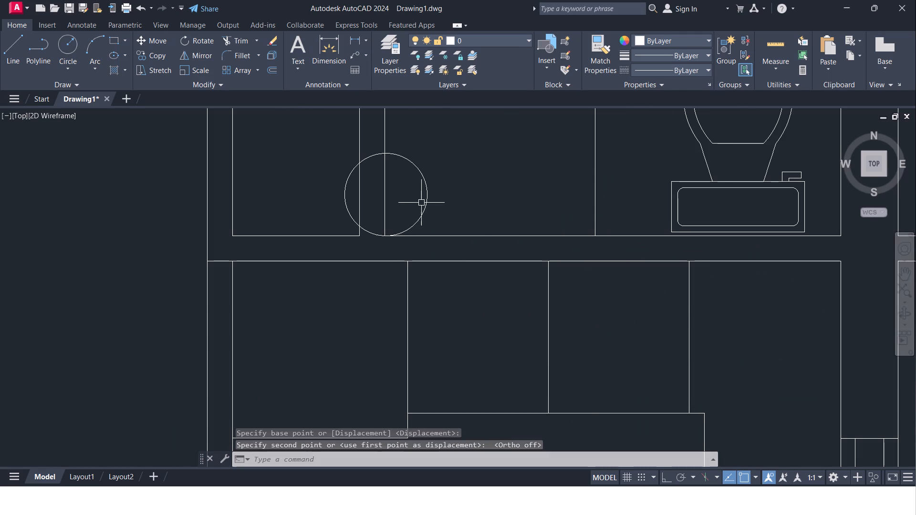
Move the basin circle freely back inside the counter, horizontally centred and just above the bottom wall.
{"action": "left_click", "coordinate": [428, 202]}
{"action": "left_click", "coordinate": [152, 41]}
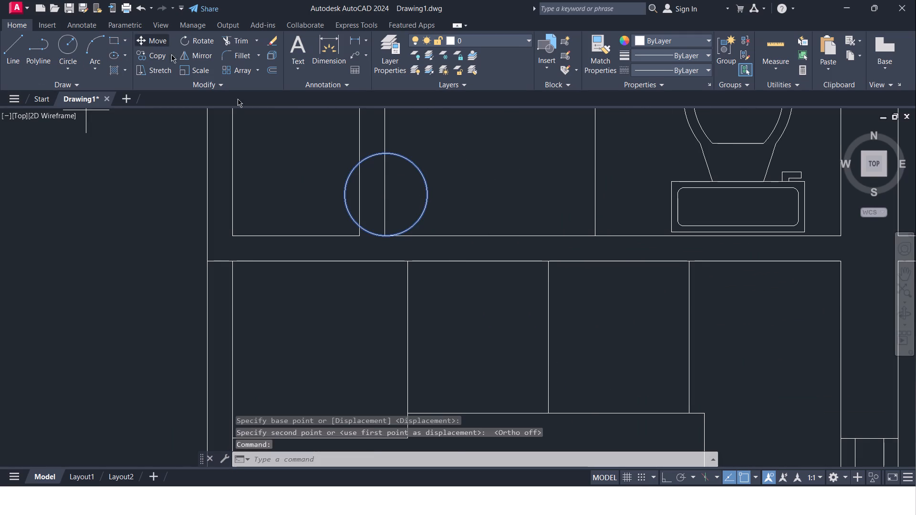
{"action": "left_click", "coordinate": [396, 186]}
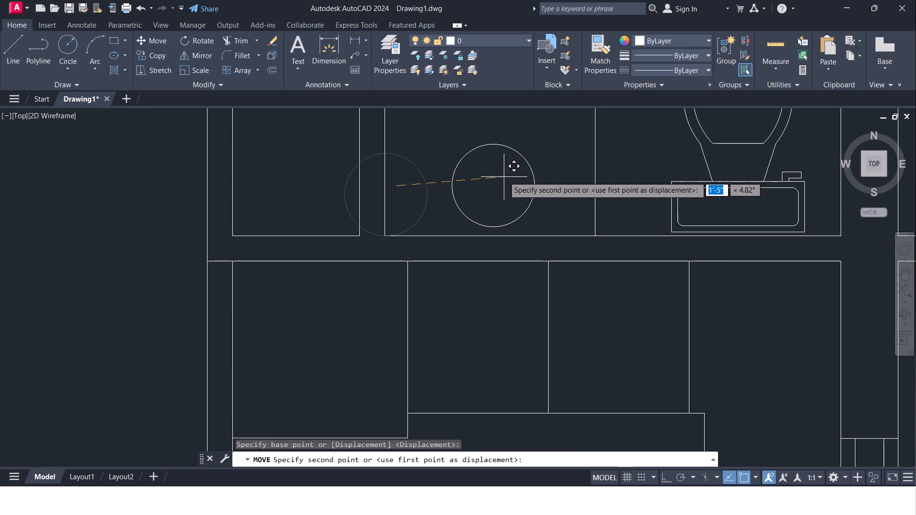
{"action": "left_click", "coordinate": [504, 176]}
{"action": "scroll", "coordinate": [492, 218], "scroll_direction": "up", "scroll_amount": 1}
{"action": "middle_click", "coordinate": [492, 218]}
{"action": "key", "text": "Escape"}
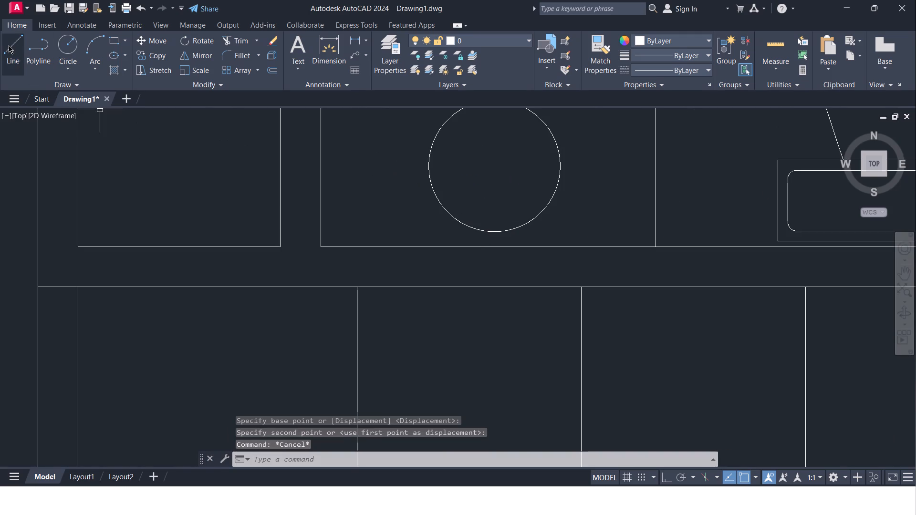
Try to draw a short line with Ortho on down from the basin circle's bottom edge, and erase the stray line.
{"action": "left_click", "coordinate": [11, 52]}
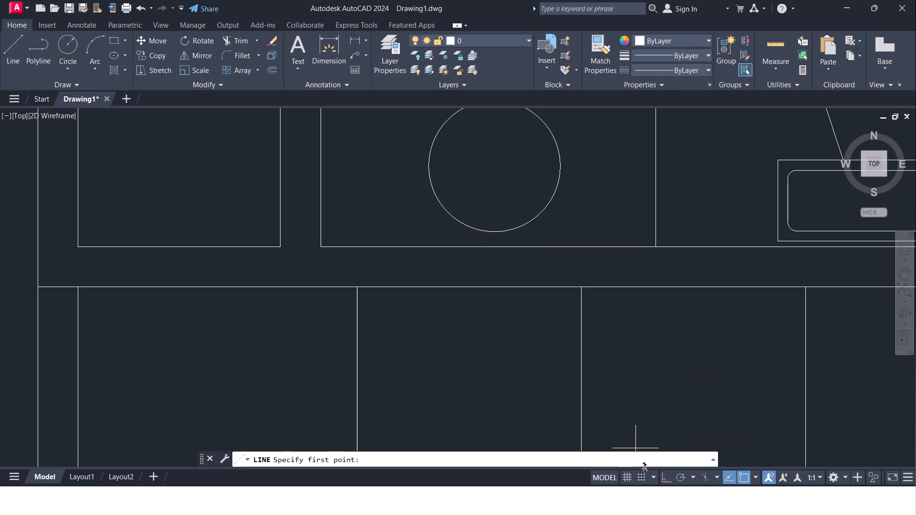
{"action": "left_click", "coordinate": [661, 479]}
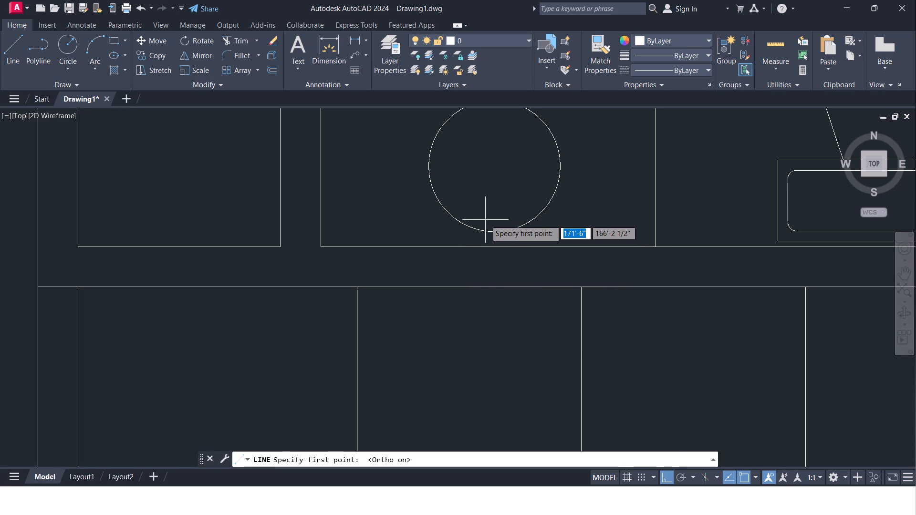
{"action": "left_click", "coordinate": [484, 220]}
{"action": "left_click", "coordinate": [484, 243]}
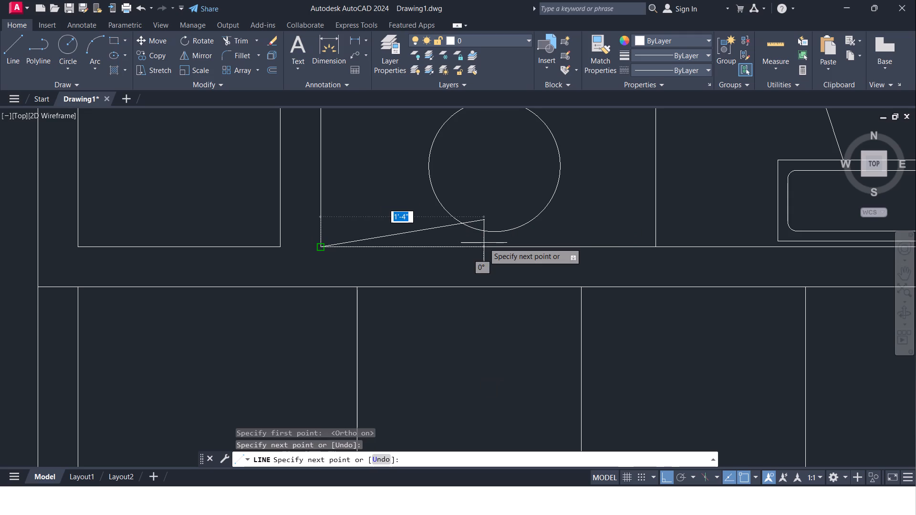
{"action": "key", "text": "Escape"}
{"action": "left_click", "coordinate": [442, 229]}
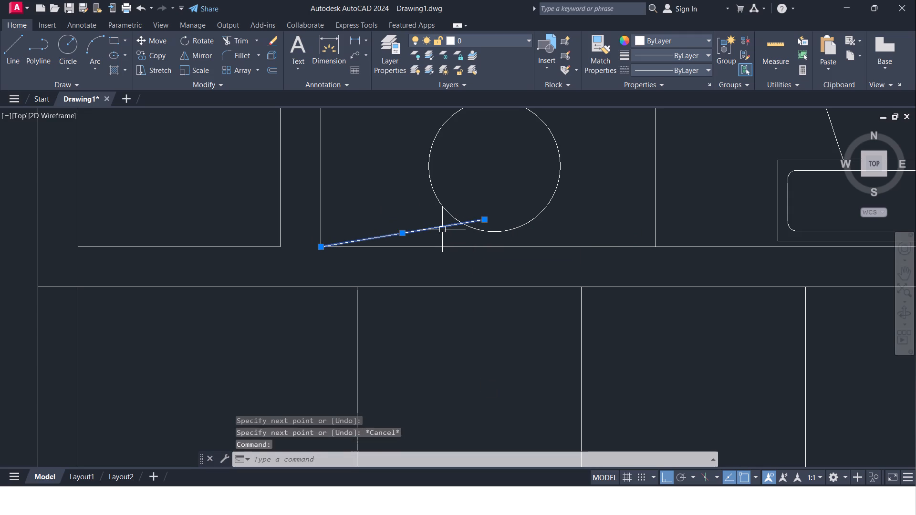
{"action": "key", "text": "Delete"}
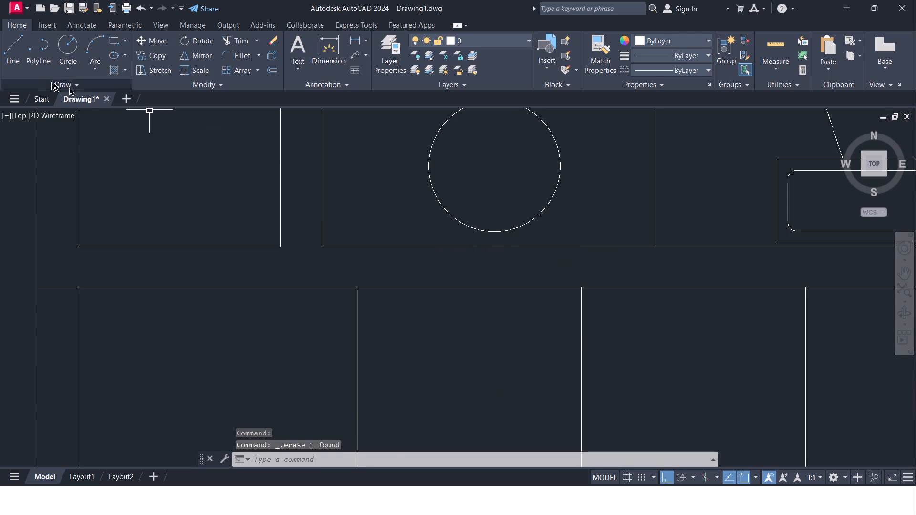
Draw a short vertical Ortho line from just inside the basin circle's bottom down past the counter's lower edge into the wall.
{"action": "left_click", "coordinate": [5, 52]}
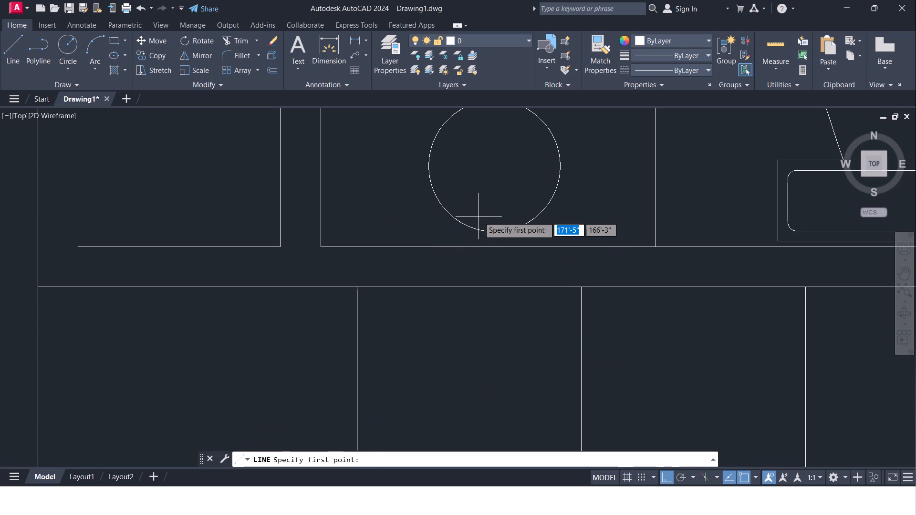
{"action": "left_click", "coordinate": [479, 216]}
{"action": "left_click", "coordinate": [496, 280]}
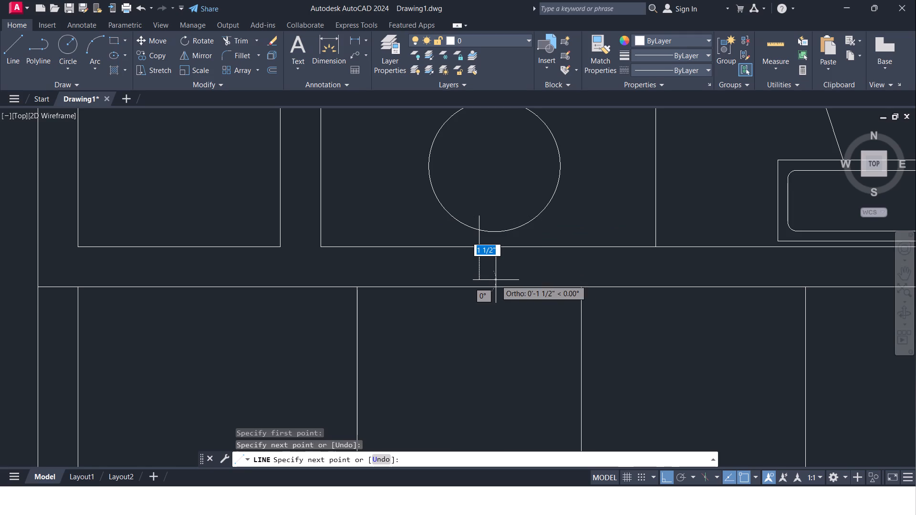
{"action": "key", "text": "Escape"}
Offset the short vertical line 2" to the right to form a parallel pair at the basin's bottom.
{"action": "key", "text": "o"}
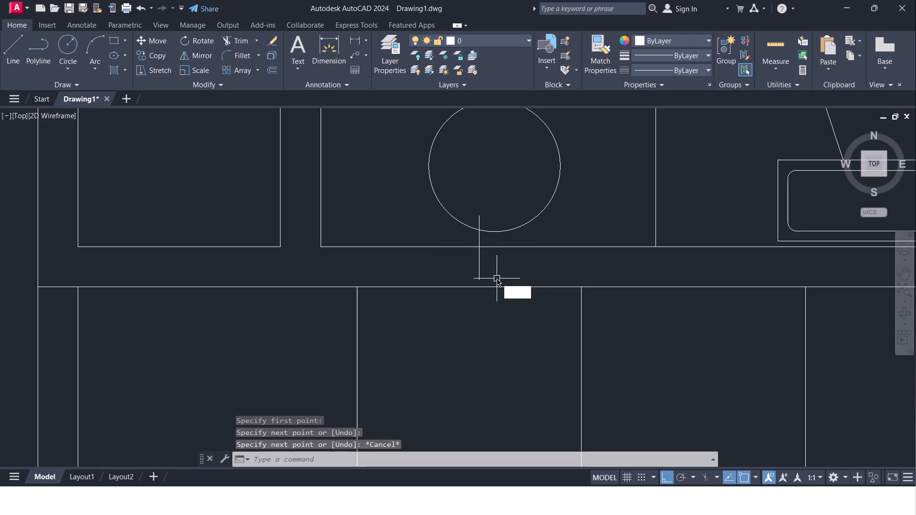
{"action": "key", "text": "Return"}
{"action": "type", "text": "2\""}
{"action": "key", "text": "Return"}
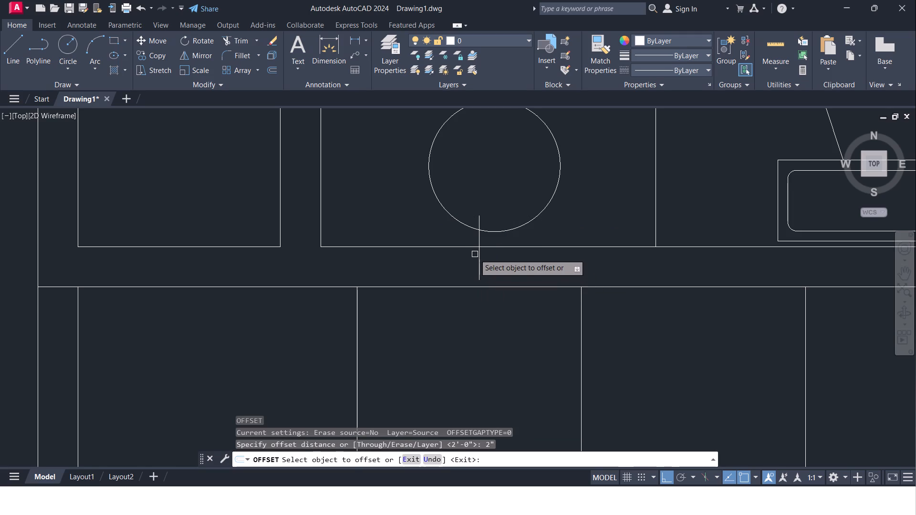
{"action": "left_click", "coordinate": [481, 265]}
{"action": "left_click", "coordinate": [514, 268]}
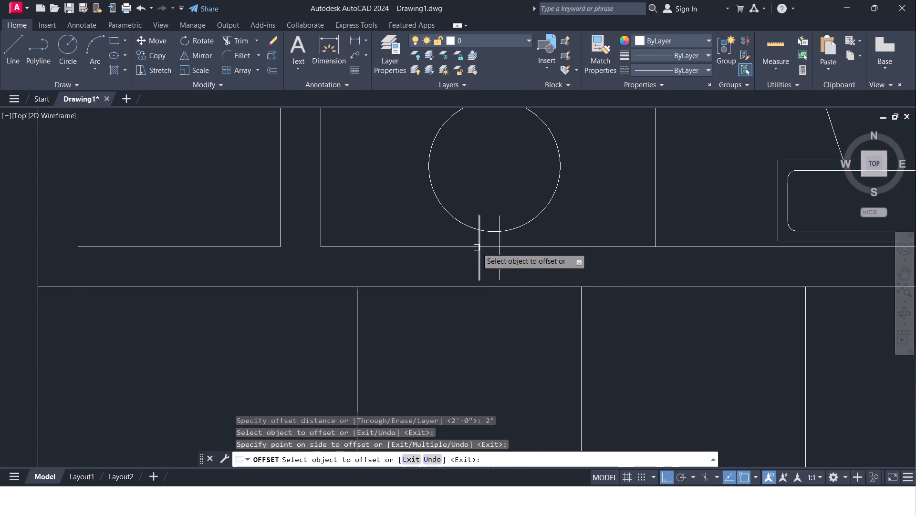
{"action": "scroll", "coordinate": [476, 242], "scroll_direction": "up", "scroll_amount": 1}
{"action": "key", "text": "Escape"}
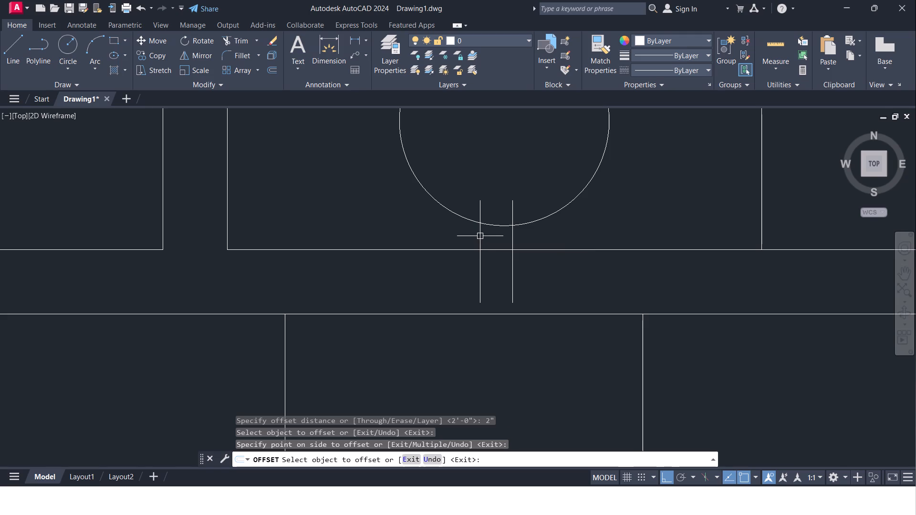
Move the two vertical lines slightly right so the pair is roughly centred on the basin circle.
{"action": "left_click", "coordinate": [481, 234]}
{"action": "left_click", "coordinate": [513, 237]}
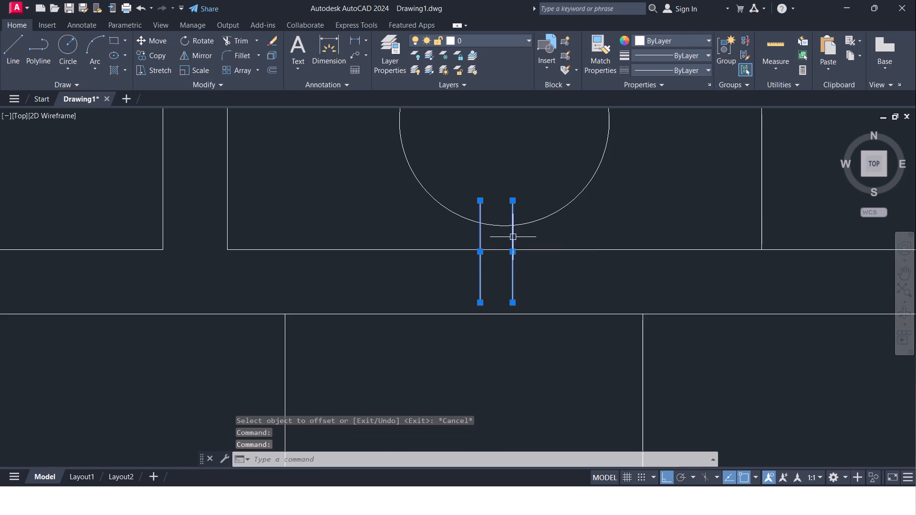
{"action": "left_click", "coordinate": [153, 41]}
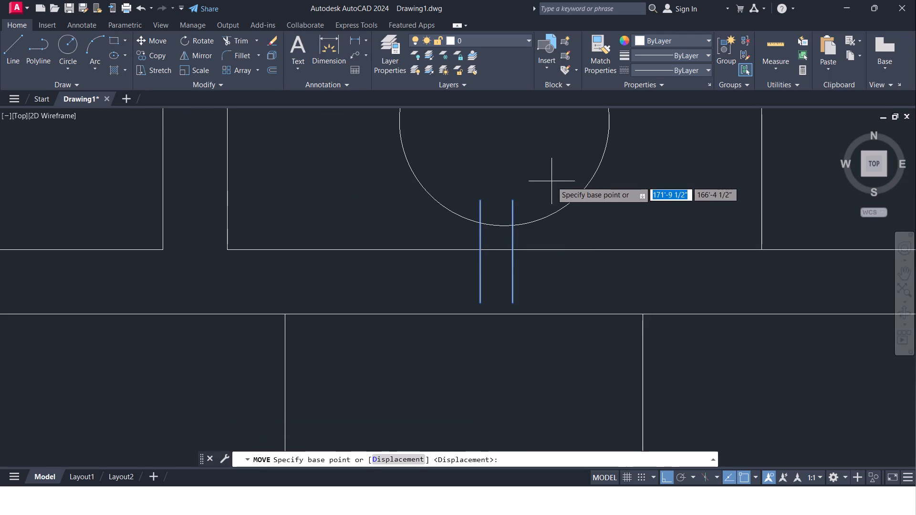
{"action": "left_click", "coordinate": [493, 216]}
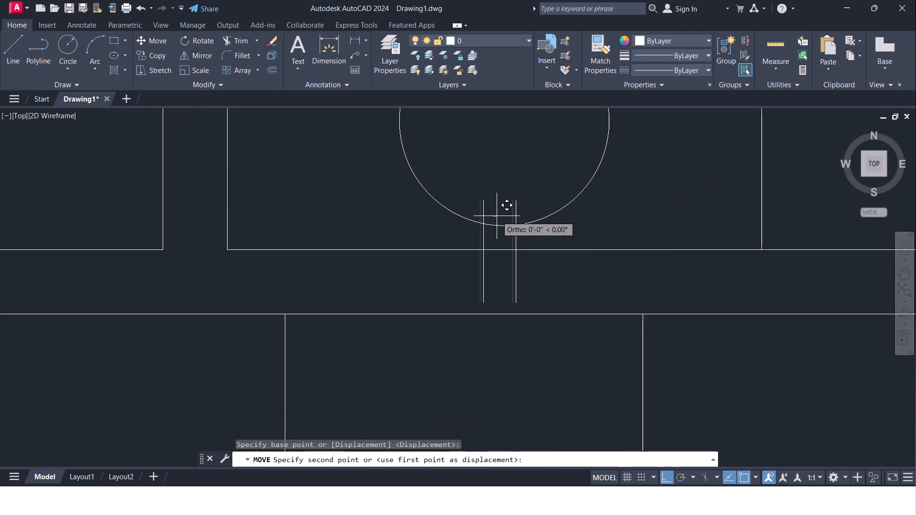
{"action": "left_click", "coordinate": [500, 216]}
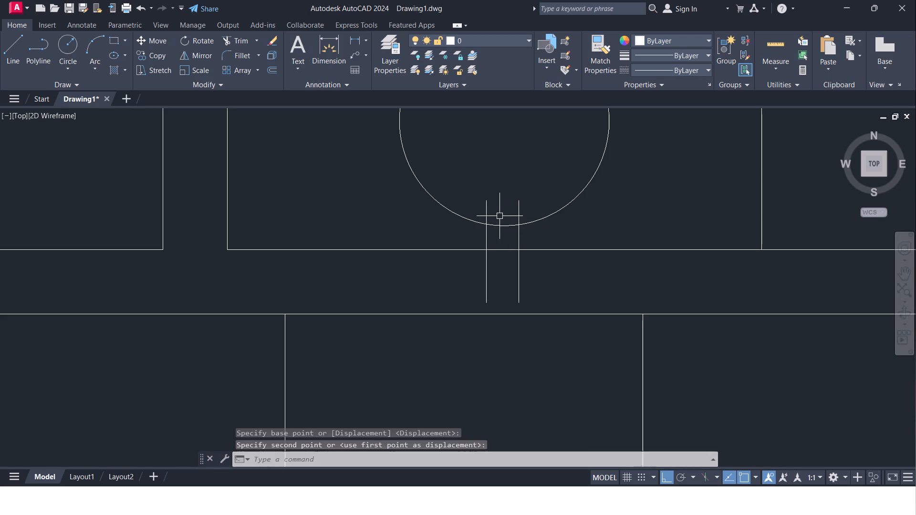
{"action": "key", "text": "Escape"}
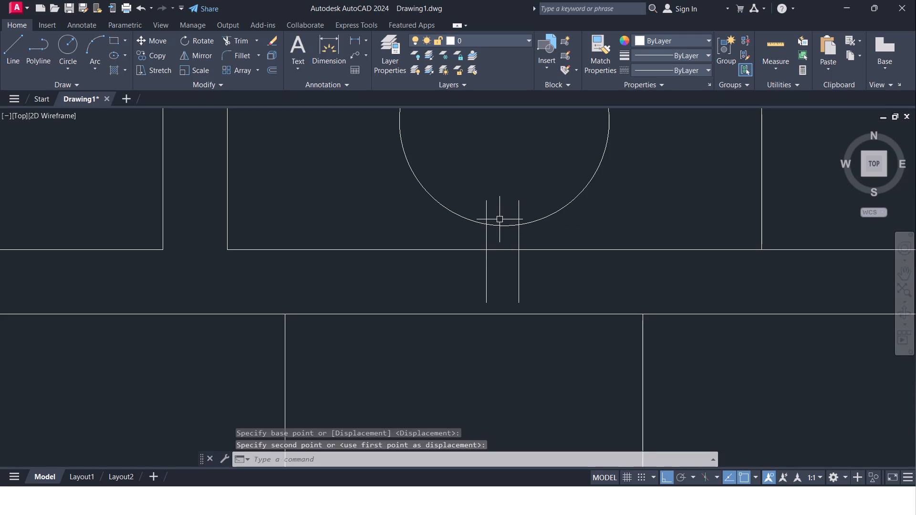
{"action": "key", "text": "Escape"}
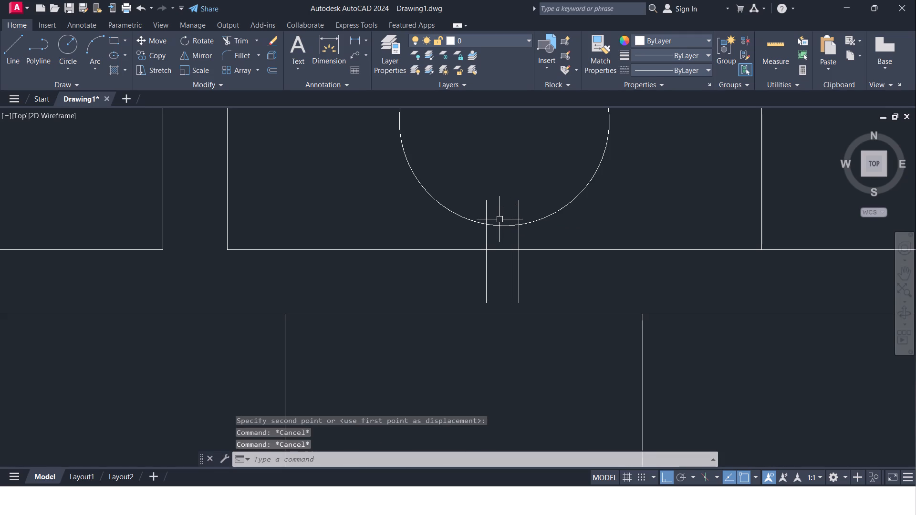
Trim both vertical lines below the basin circle, keeping only the short pieces inside it.
{"action": "type", "text": "TR"}
{"action": "key", "text": "Return"}
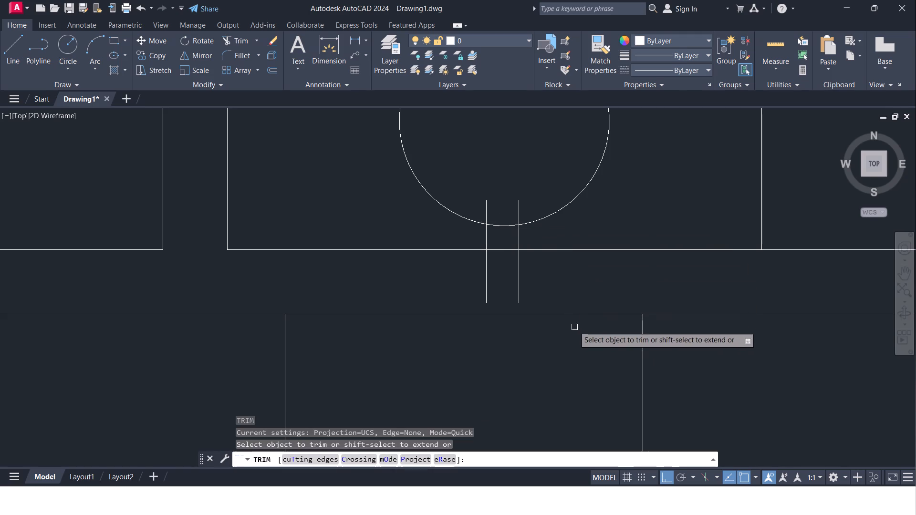
{"action": "left_click", "coordinate": [486, 235]}
{"action": "left_click", "coordinate": [488, 273]}
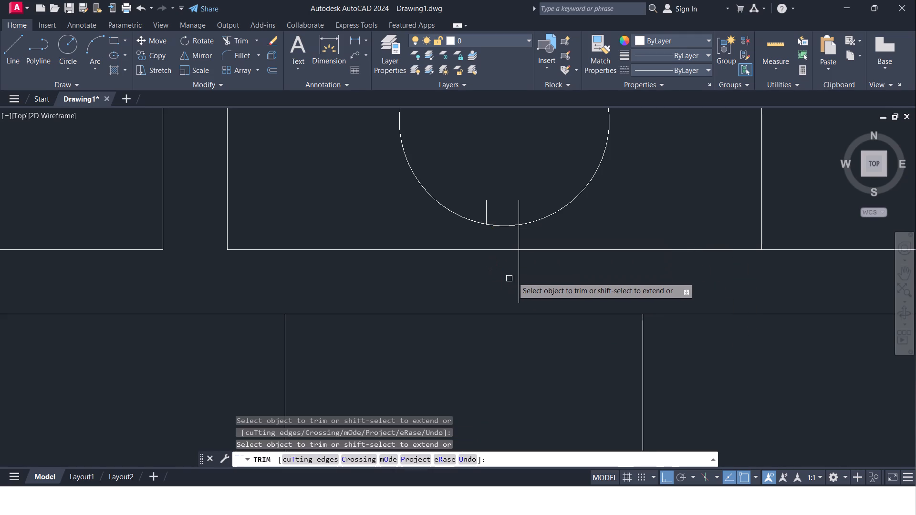
{"action": "left_click", "coordinate": [519, 271]}
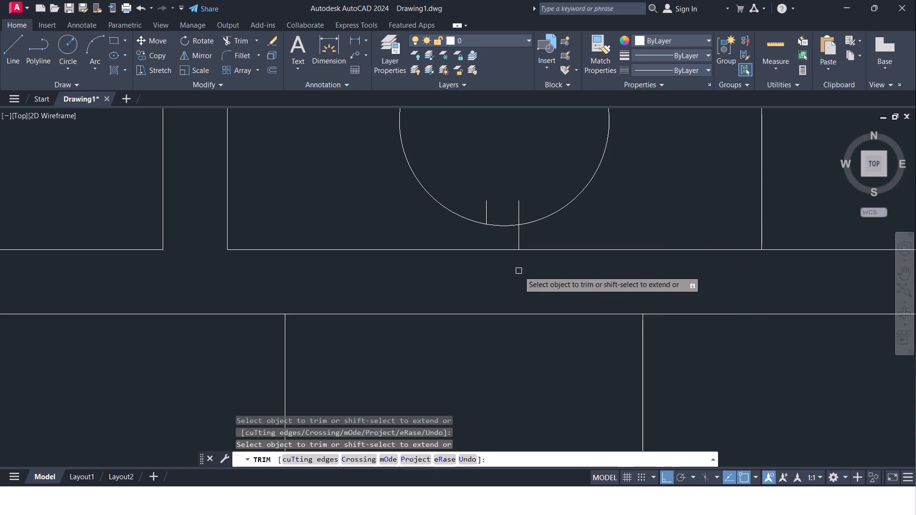
{"action": "left_click", "coordinate": [518, 232]}
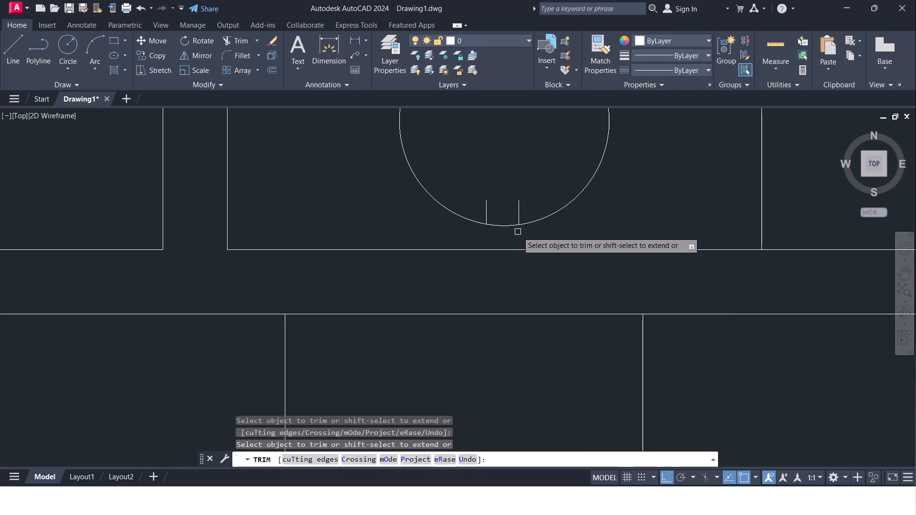
{"action": "scroll", "coordinate": [493, 233], "scroll_direction": "up", "scroll_amount": 1}
{"action": "middle_click_drag", "start_coordinate": [493, 233], "coordinate": [493, 251]}
{"action": "key", "text": "Escape"}
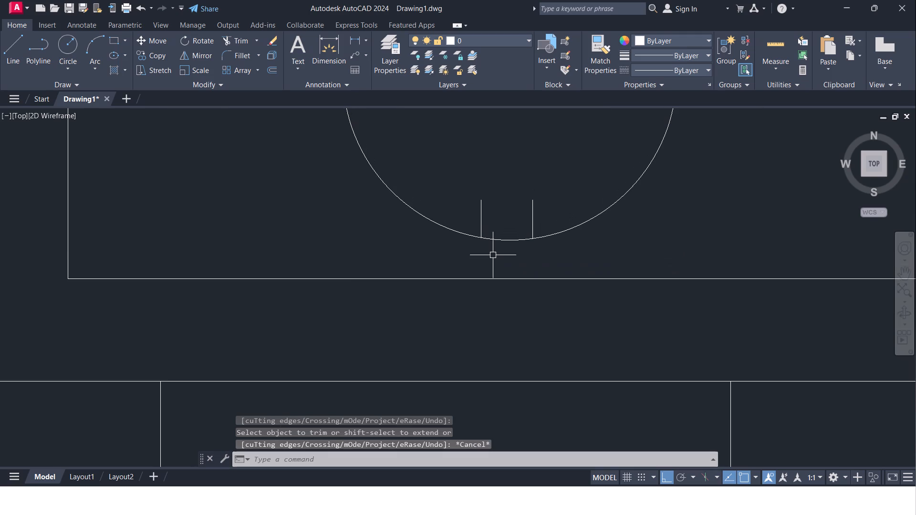
Offset the left short line 1" to the right to add a line midway between the two inside the basin.
{"action": "key", "text": "o"}
{"action": "key", "text": "Return"}
{"action": "type", "text": "1\""}
{"action": "key", "text": "Return"}
{"action": "left_click", "coordinate": [482, 223]}
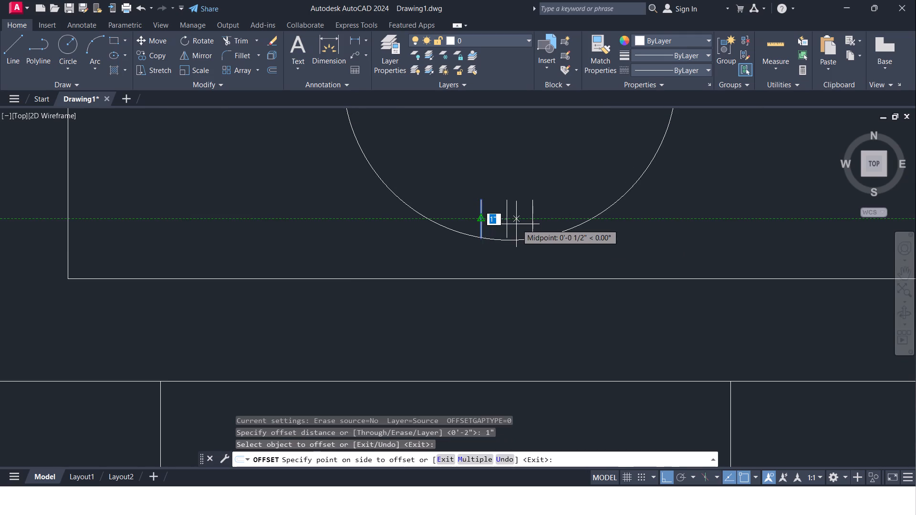
{"action": "left_click", "coordinate": [517, 224]}
{"action": "left_click", "coordinate": [532, 223]}
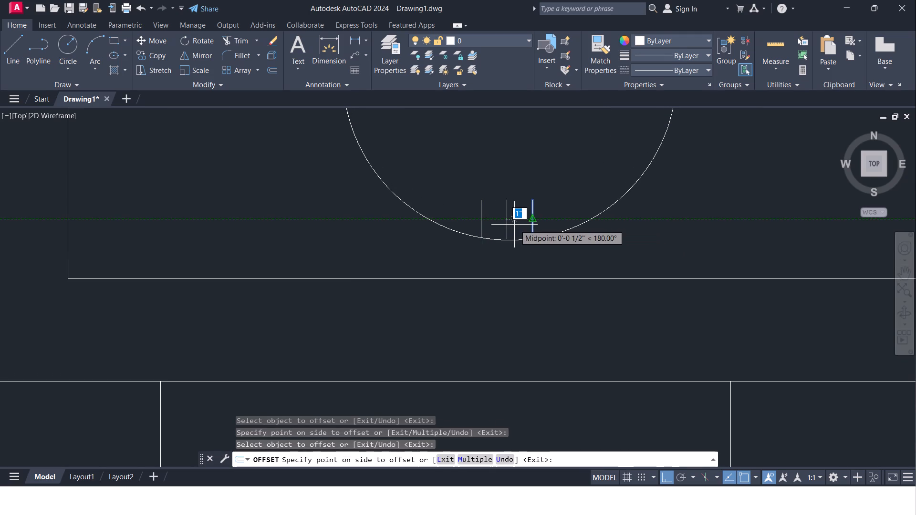
{"action": "key", "text": "Escape"}
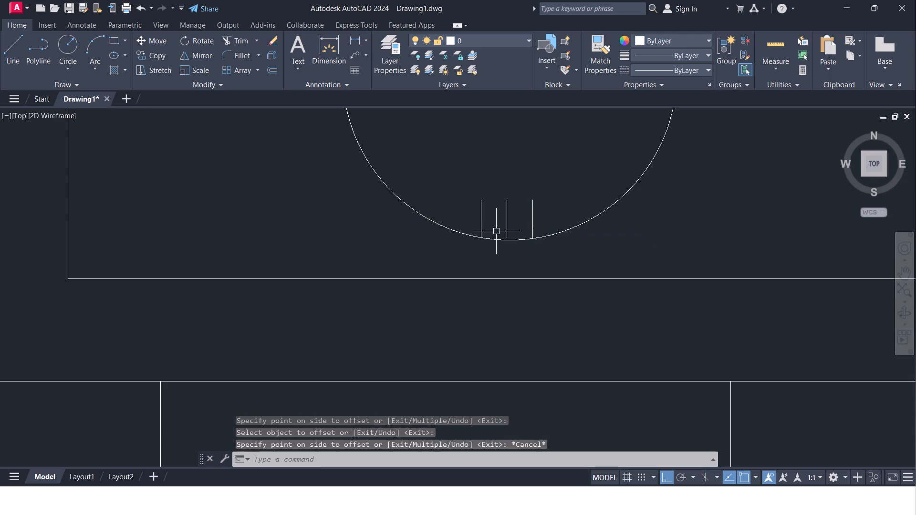
{"action": "left_click", "coordinate": [481, 222]}
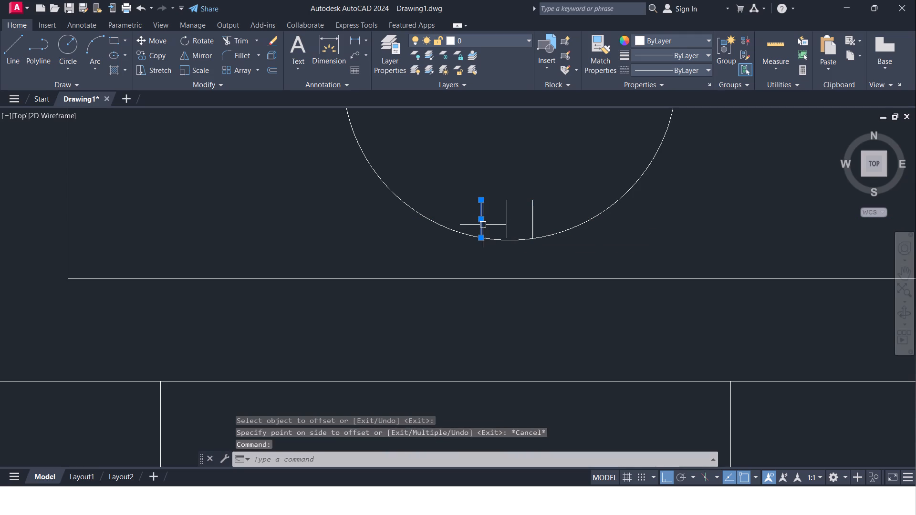
{"action": "key", "text": "Escape"}
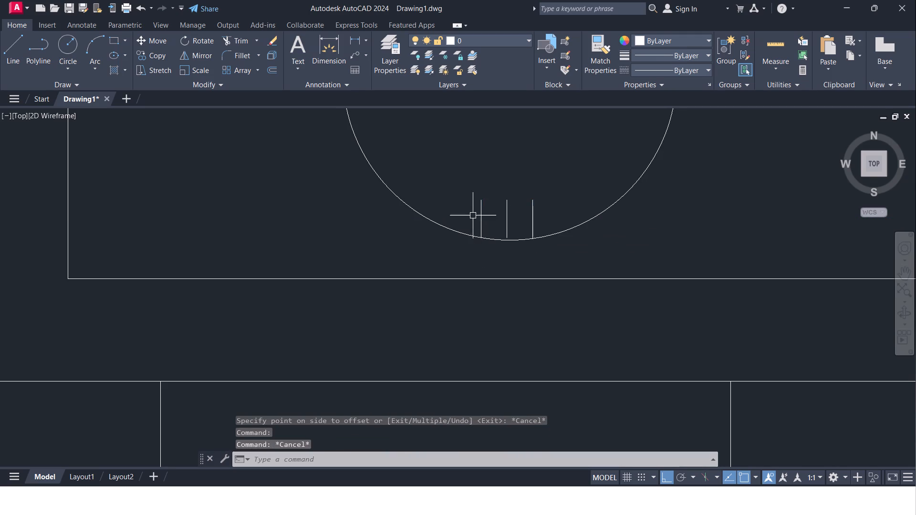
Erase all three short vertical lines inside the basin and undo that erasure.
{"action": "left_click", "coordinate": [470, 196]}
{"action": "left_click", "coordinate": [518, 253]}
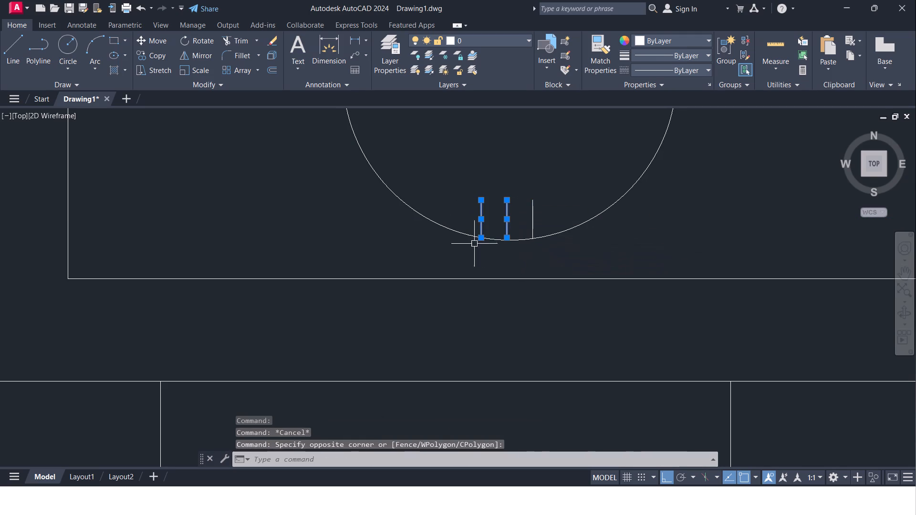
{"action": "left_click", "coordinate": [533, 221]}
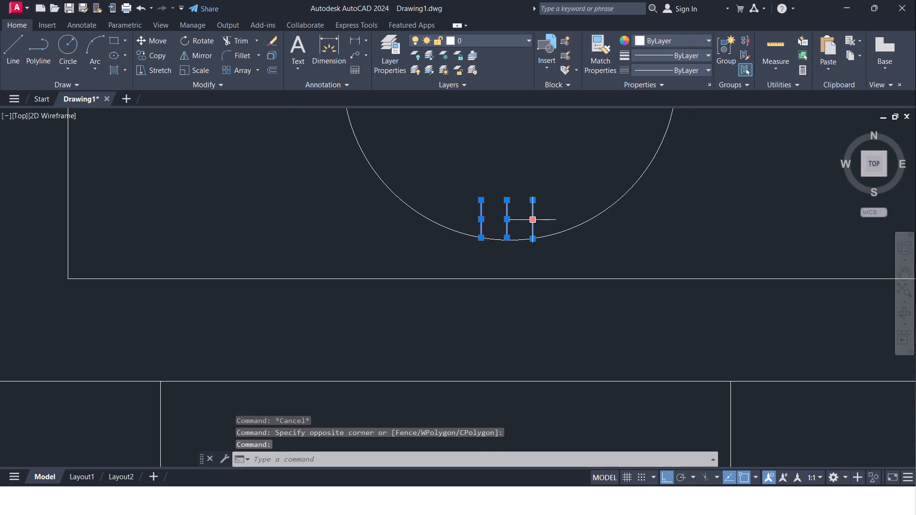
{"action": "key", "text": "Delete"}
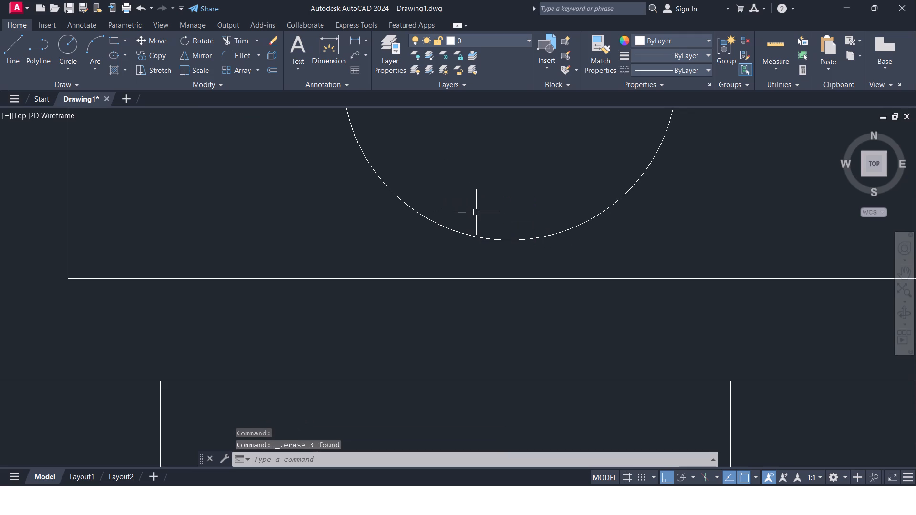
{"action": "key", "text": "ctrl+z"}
Erase only the rightmost of the three short vertical lines inside the basin.
{"action": "left_click", "coordinate": [531, 209]}
{"action": "key", "text": "Delete"}
Move the remaining pair of short vertical lines slightly right so it is roughly centred on the basin circle.
{"action": "left_click_drag", "start_coordinate": [466, 191], "coordinate": [480, 210]}
{"action": "left_click", "coordinate": [524, 242]}
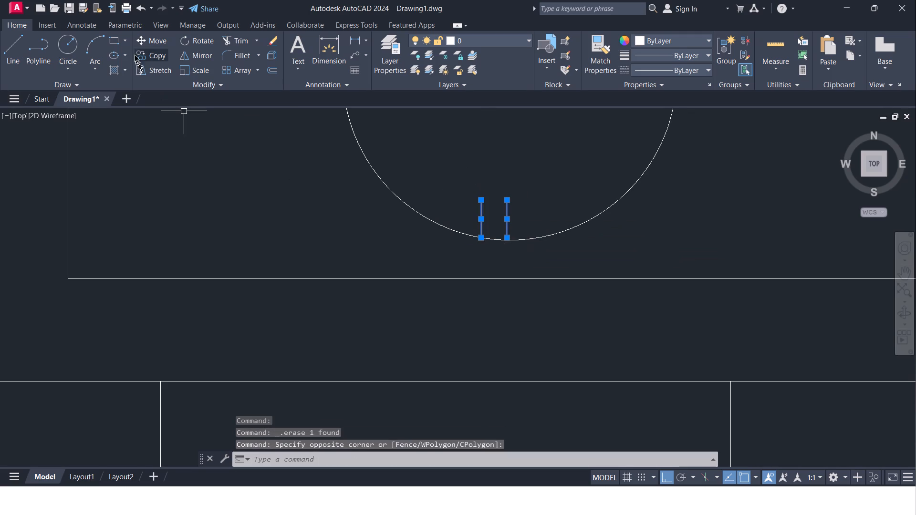
{"action": "left_click", "coordinate": [144, 40]}
{"action": "left_click", "coordinate": [494, 219]}
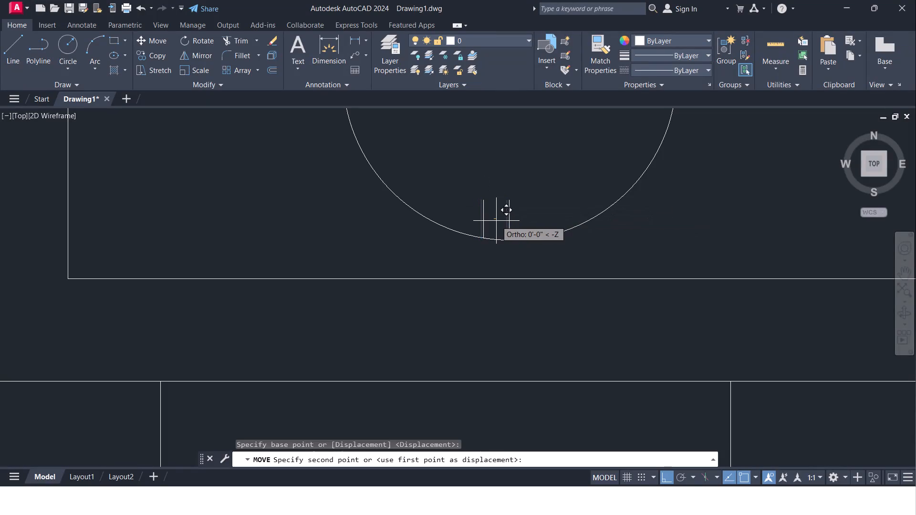
{"action": "left_click", "coordinate": [503, 221]}
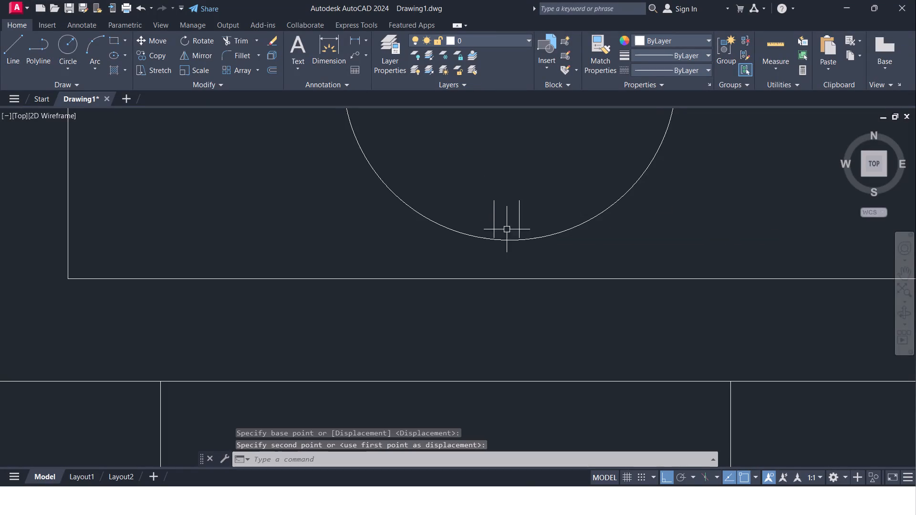
{"action": "key", "text": "Escape"}
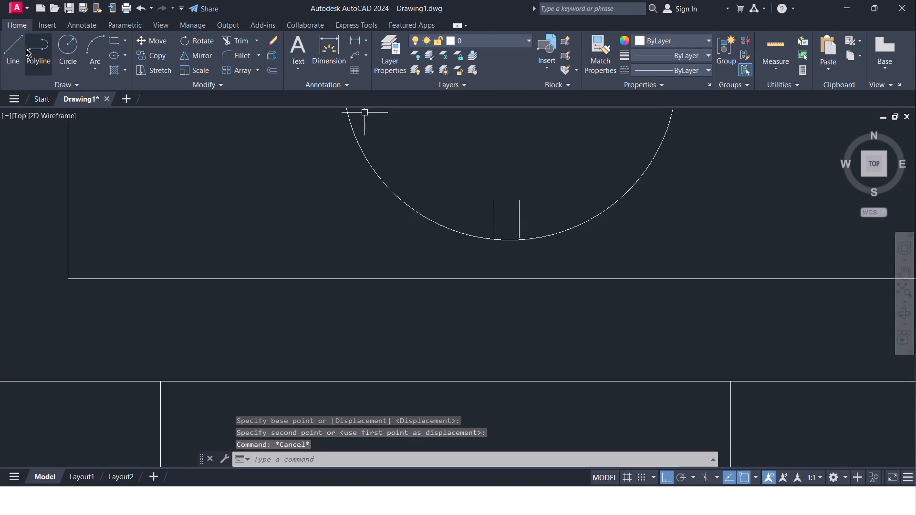
Draw a horizontal line joining the top ends of the two short vertical lines to close the tap outline.
{"action": "left_click", "coordinate": [17, 48]}
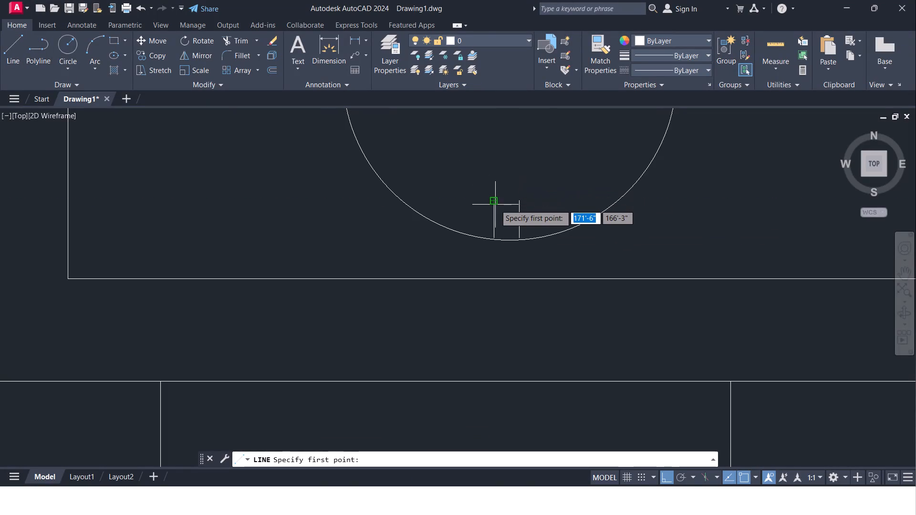
{"action": "left_click", "coordinate": [494, 201]}
{"action": "left_click", "coordinate": [517, 202]}
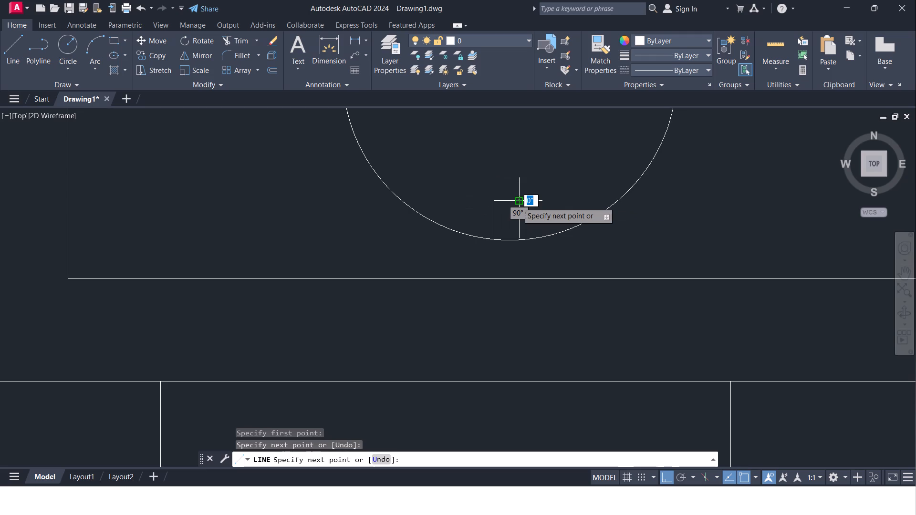
{"action": "key", "text": "Escape"}
Draw a three-point arc through both top corners of the tap outline, ending about 1/2" above the right corner.
{"action": "left_click", "coordinate": [101, 41]}
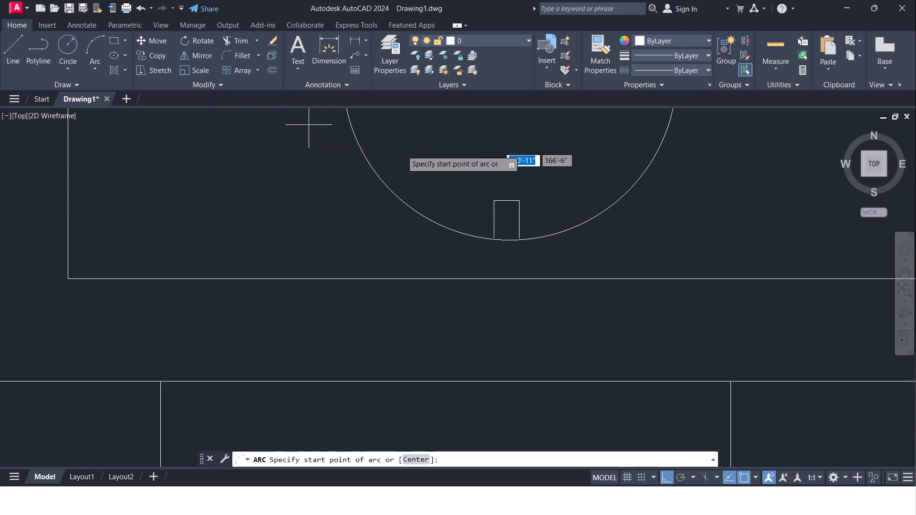
{"action": "left_click", "coordinate": [499, 203]}
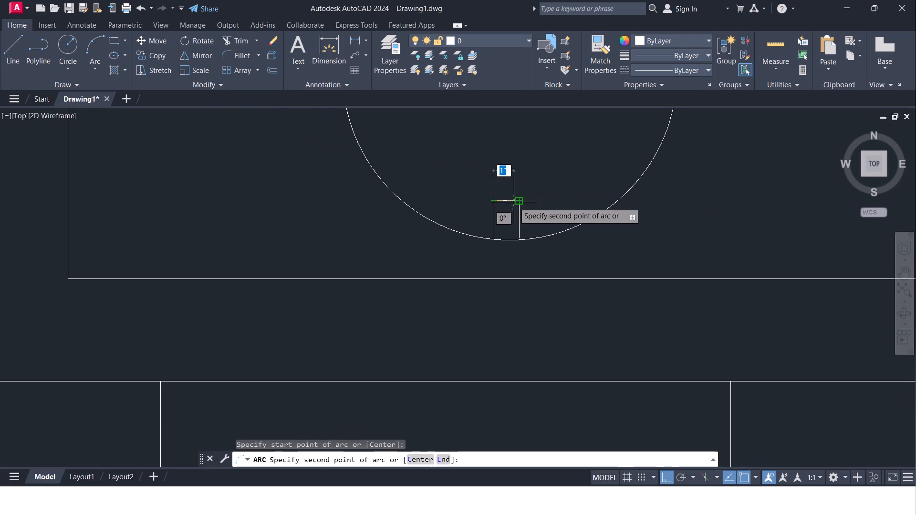
{"action": "left_click", "coordinate": [514, 202]}
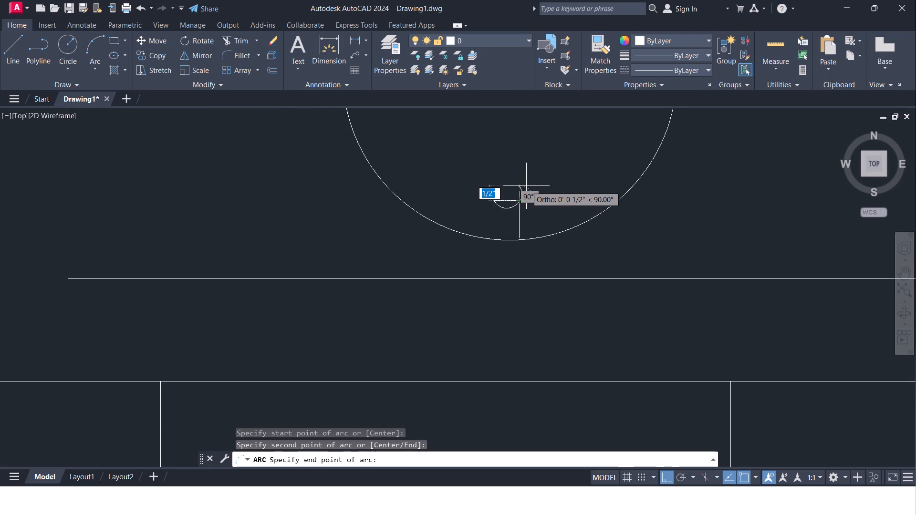
{"action": "left_click", "coordinate": [526, 186]}
{"action": "key", "text": "Escape"}
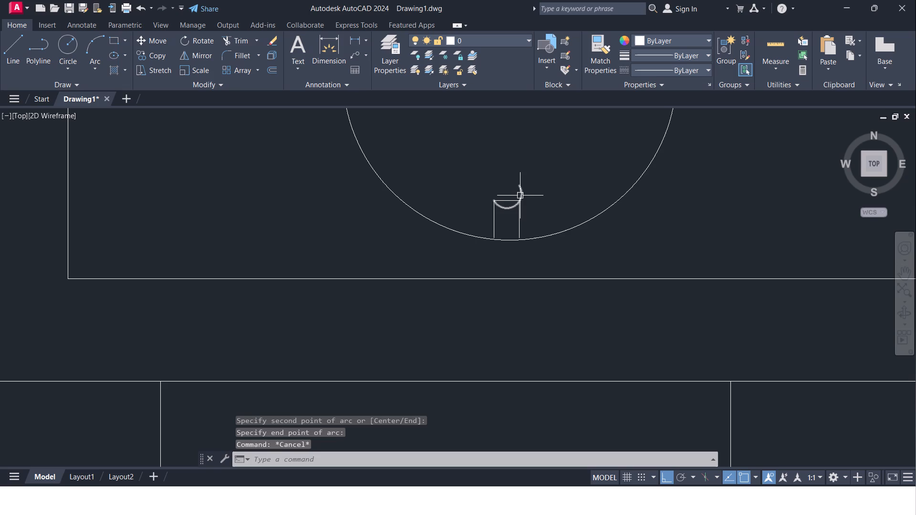
Trim the arc's excess piece above the tap's right corner, keeping only the curve between the two vertical lines.
{"action": "key", "text": "t"}
{"action": "key", "text": "r"}
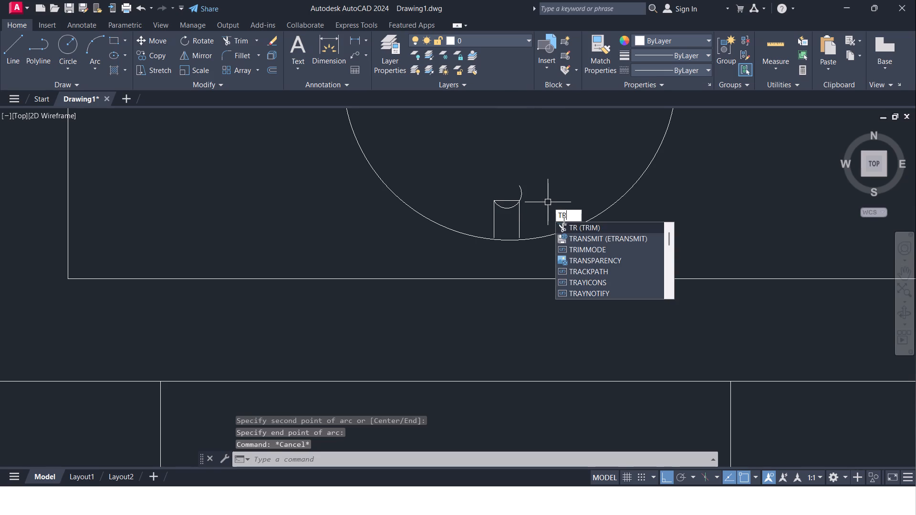
{"action": "left_click", "coordinate": [570, 226]}
{"action": "left_click", "coordinate": [524, 195]}
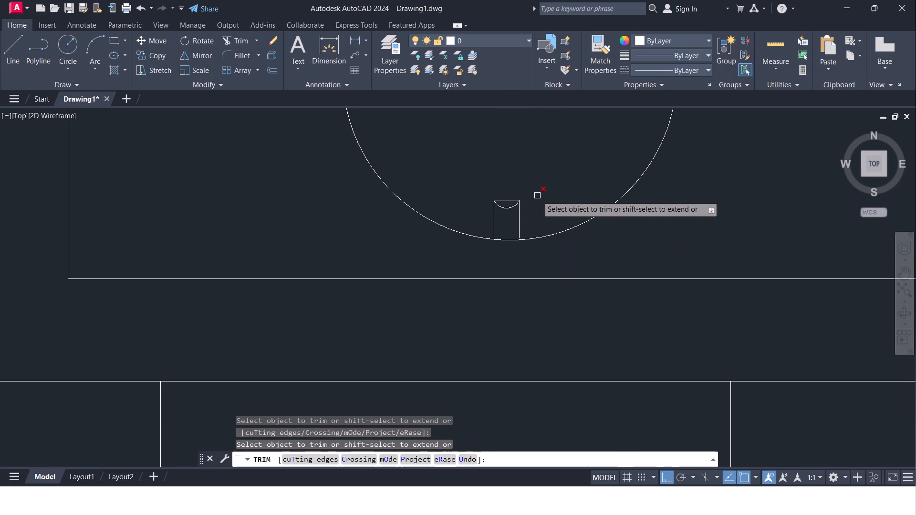
{"action": "key", "text": "Escape"}
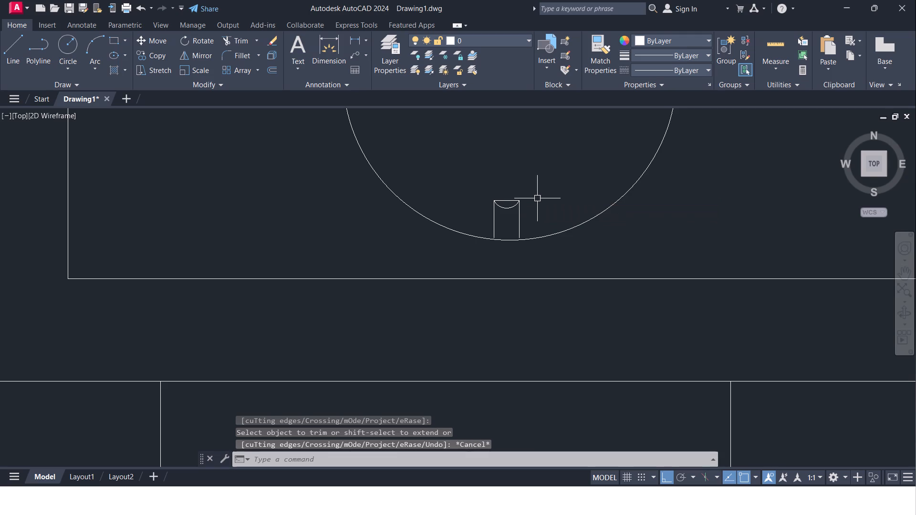
Mirror the small arc upward about the tap's horizontal top line, keeping the original arc.
{"action": "left_click", "coordinate": [513, 210]}
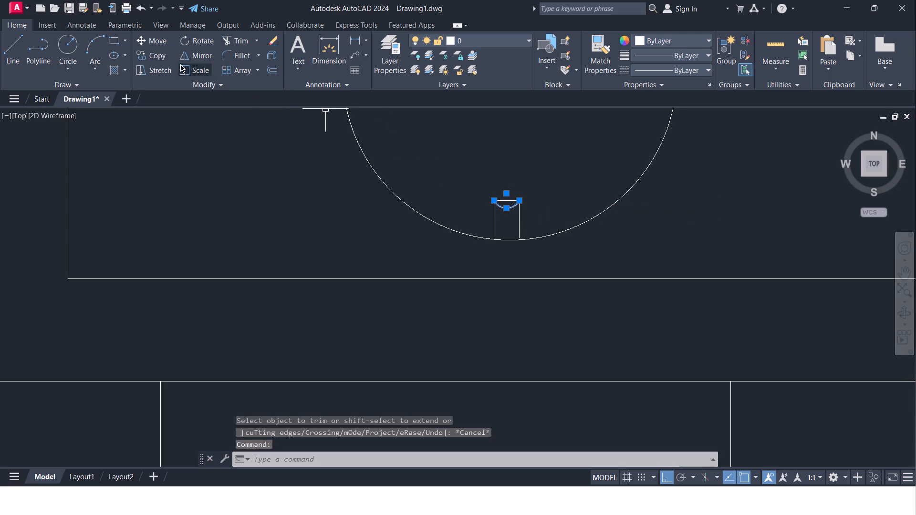
{"action": "left_click", "coordinate": [185, 56]}
{"action": "left_click", "coordinate": [519, 199]}
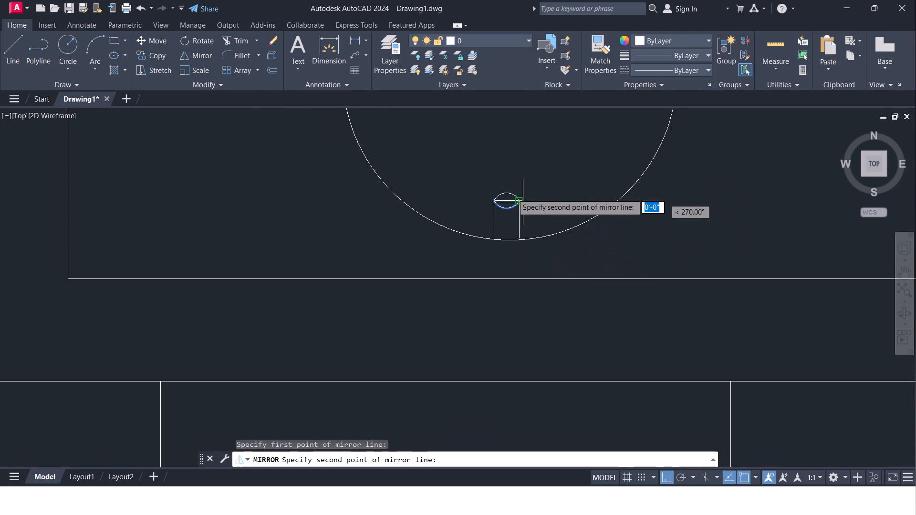
{"action": "left_click", "coordinate": [459, 187]}
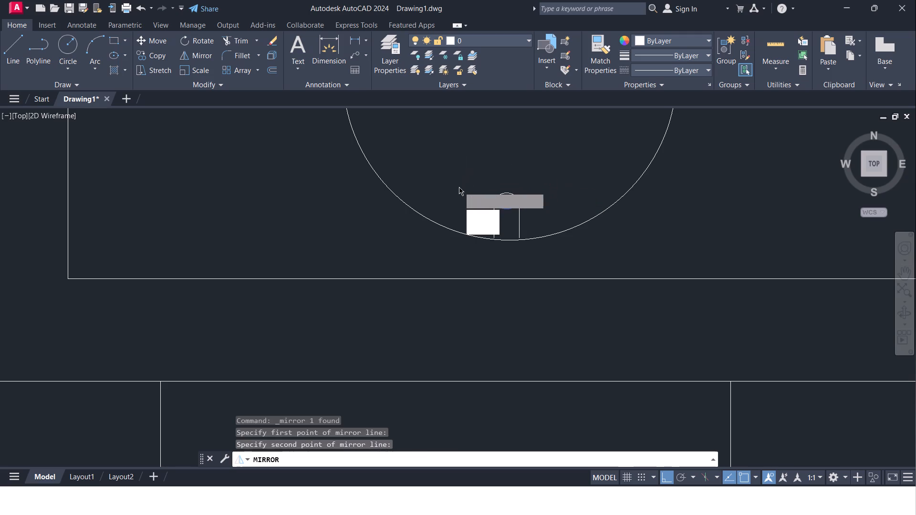
{"action": "left_click_drag", "start_coordinate": [494, 223], "coordinate": [459, 187]}
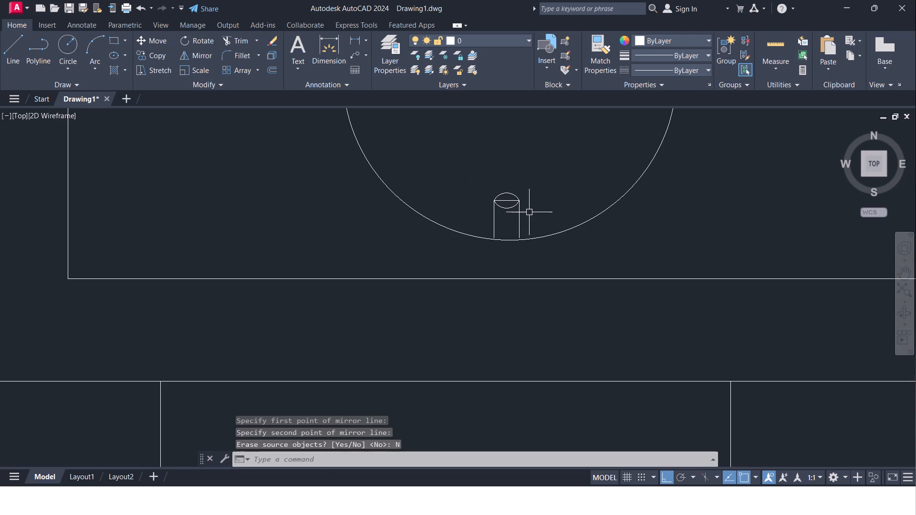
Trim away the horizontal line between the two mirrored arcs at the tap's top.
{"action": "type", "text": "TR"}
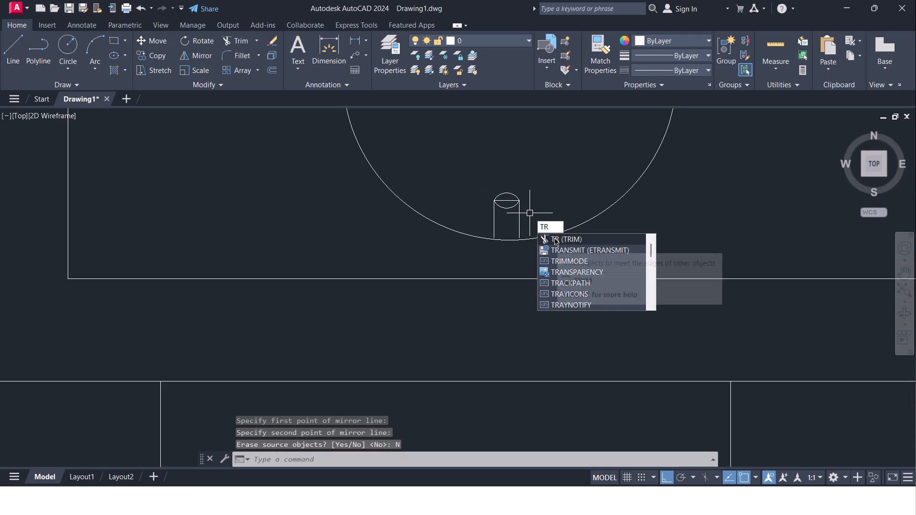
{"action": "left_click", "coordinate": [554, 238]}
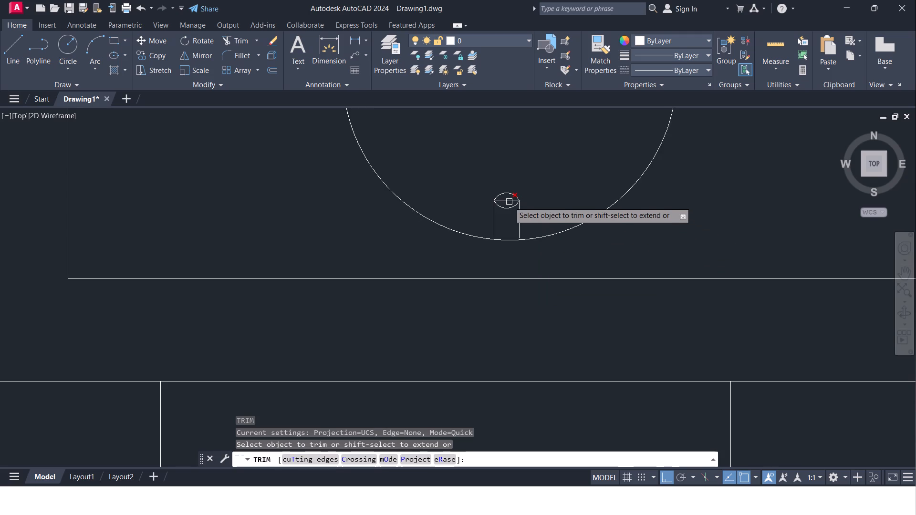
{"action": "left_click", "coordinate": [509, 202]}
{"action": "scroll", "coordinate": [524, 205], "scroll_direction": "down", "scroll_amount": 2}
{"action": "scroll", "coordinate": [571, 262], "scroll_direction": "down", "scroll_amount": 4}
{"action": "middle_click_drag", "start_coordinate": [615, 325], "coordinate": [604, 287]}
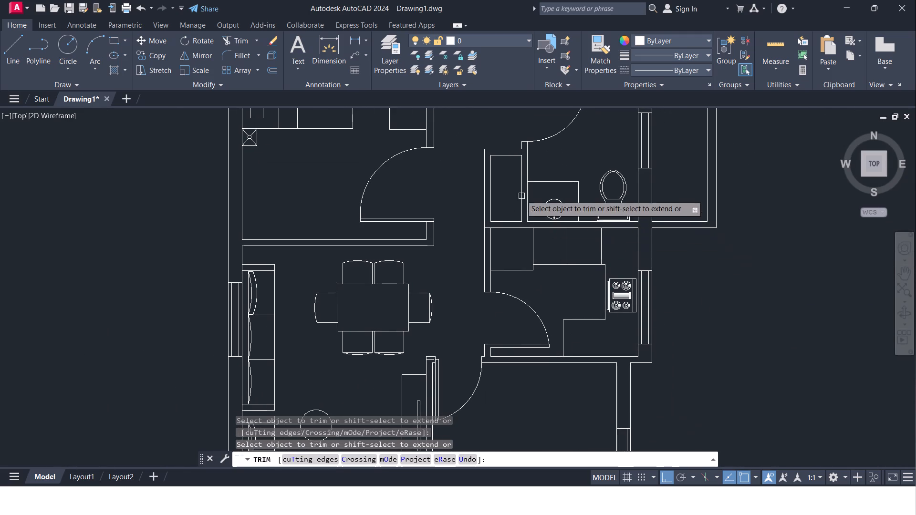
{"action": "key", "text": "Escape"}
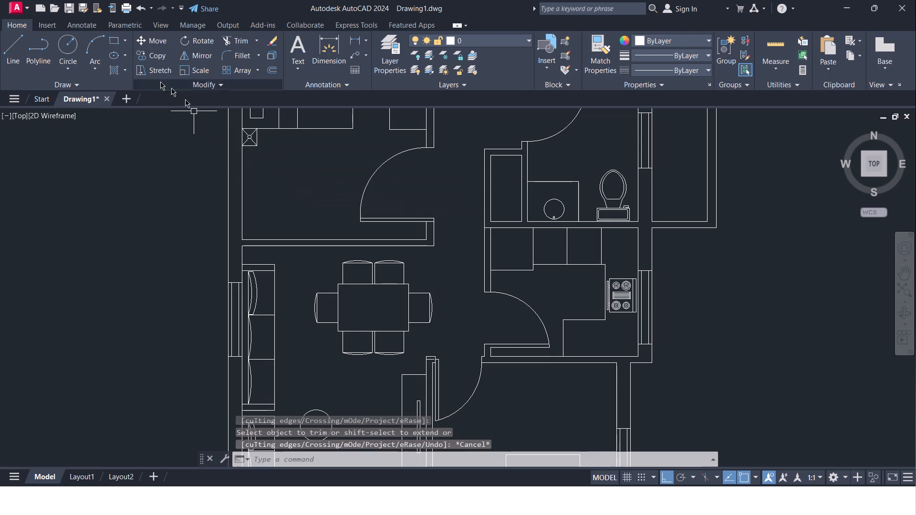
Draw a circle of about 8 1/2" radius near the middle of the narrow rectangular recess beside the bathroom counter.
{"action": "left_click", "coordinate": [73, 41]}
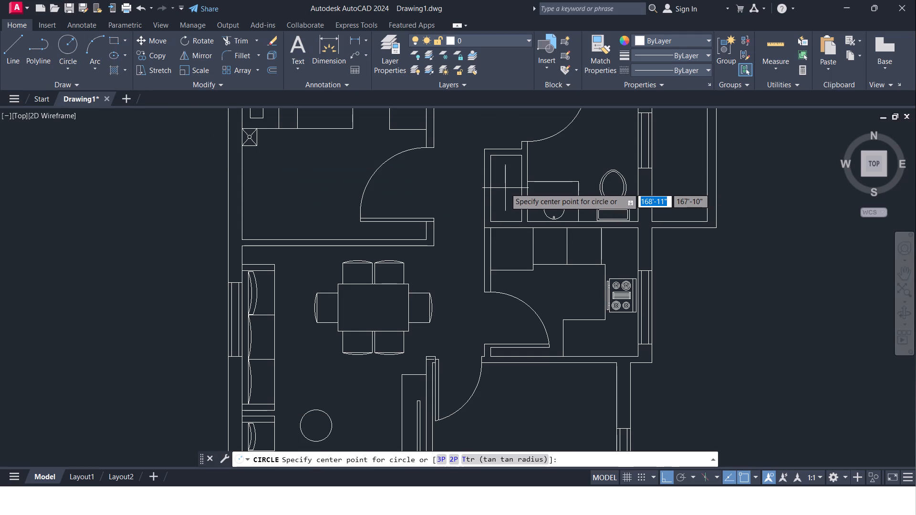
{"action": "left_click", "coordinate": [505, 188]}
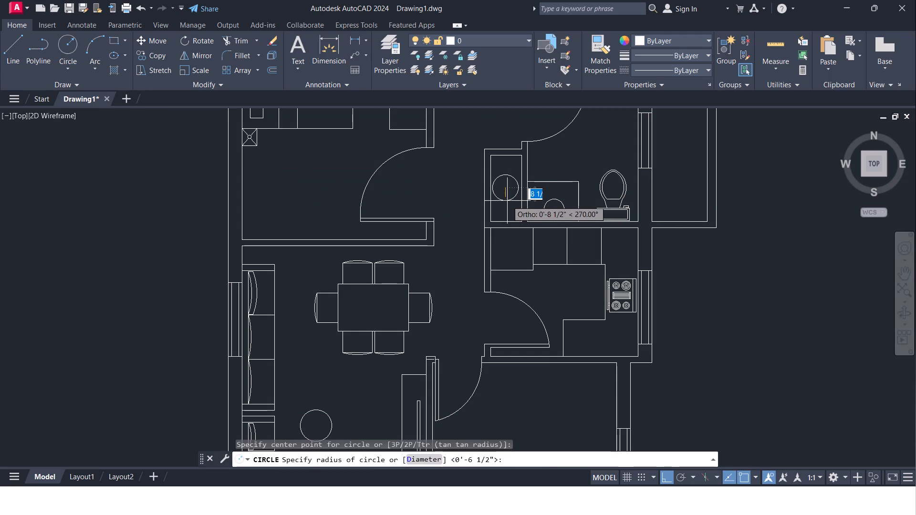
{"action": "left_click", "coordinate": [511, 200]}
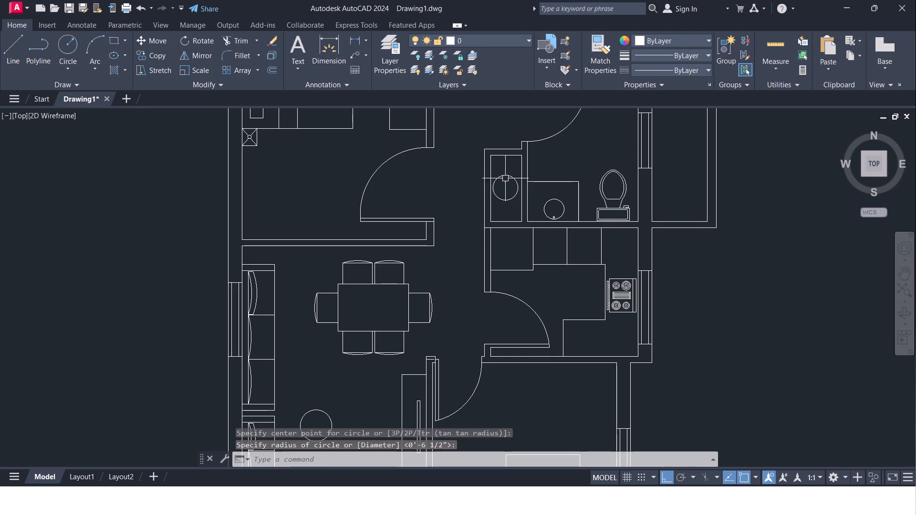
Move the new circle in the recess down by about 1 1/2" to centre it better.
{"action": "left_click", "coordinate": [505, 178]}
{"action": "left_click", "coordinate": [153, 41]}
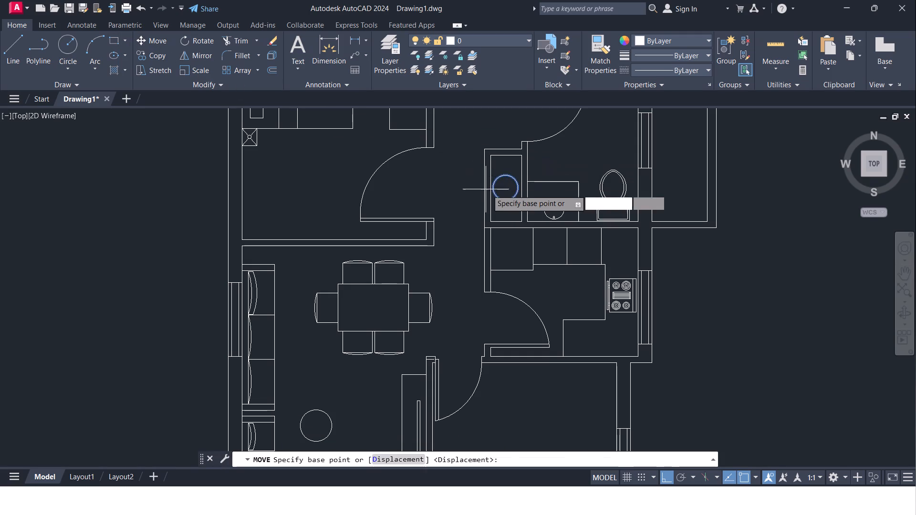
{"action": "left_click", "coordinate": [507, 190]}
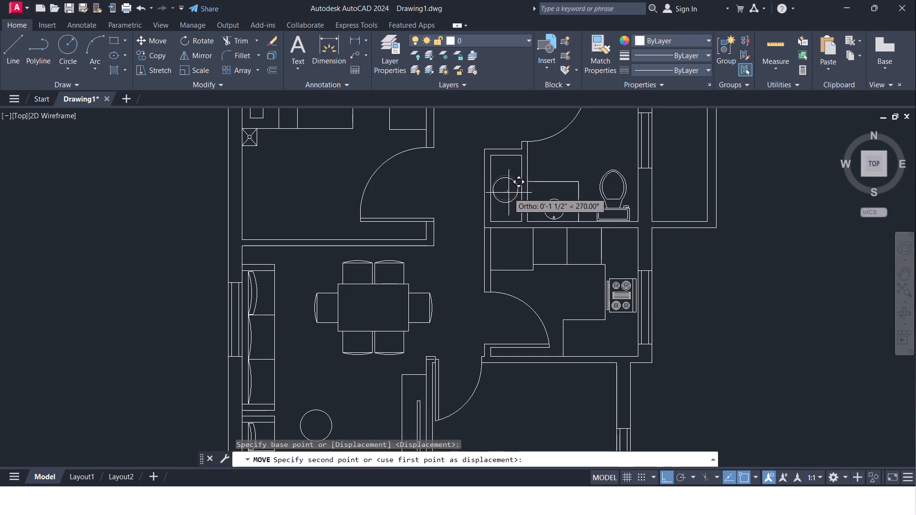
{"action": "left_click", "coordinate": [509, 193]}
{"action": "key", "text": "Escape"}
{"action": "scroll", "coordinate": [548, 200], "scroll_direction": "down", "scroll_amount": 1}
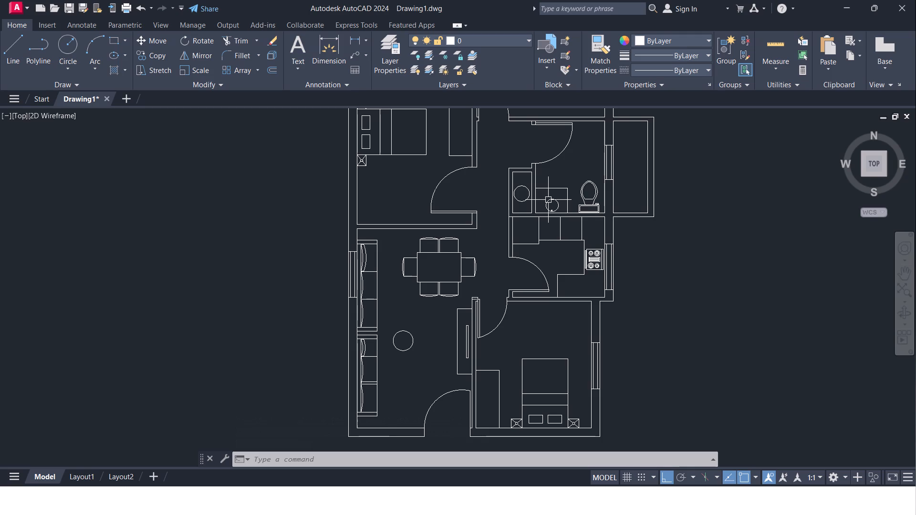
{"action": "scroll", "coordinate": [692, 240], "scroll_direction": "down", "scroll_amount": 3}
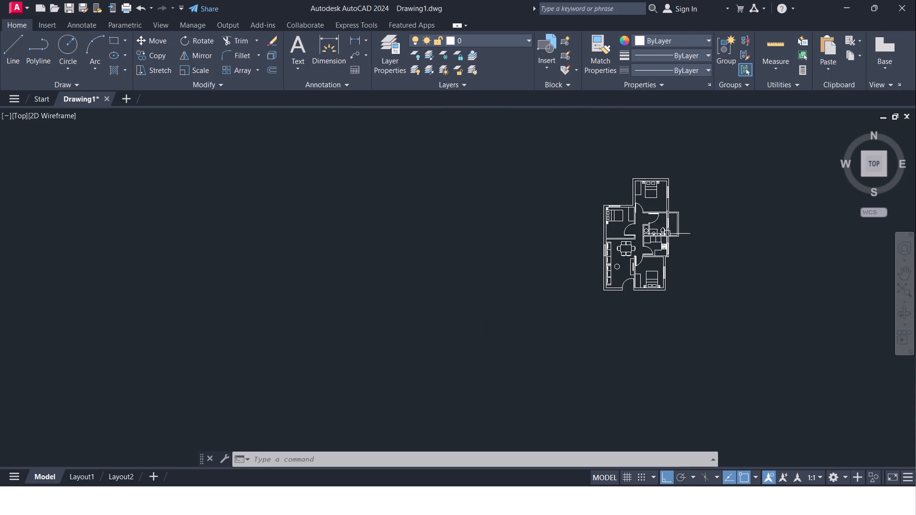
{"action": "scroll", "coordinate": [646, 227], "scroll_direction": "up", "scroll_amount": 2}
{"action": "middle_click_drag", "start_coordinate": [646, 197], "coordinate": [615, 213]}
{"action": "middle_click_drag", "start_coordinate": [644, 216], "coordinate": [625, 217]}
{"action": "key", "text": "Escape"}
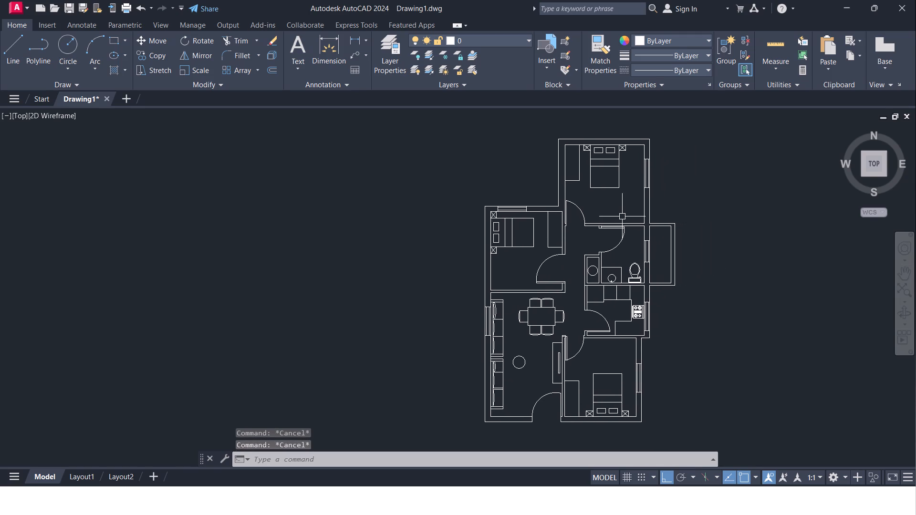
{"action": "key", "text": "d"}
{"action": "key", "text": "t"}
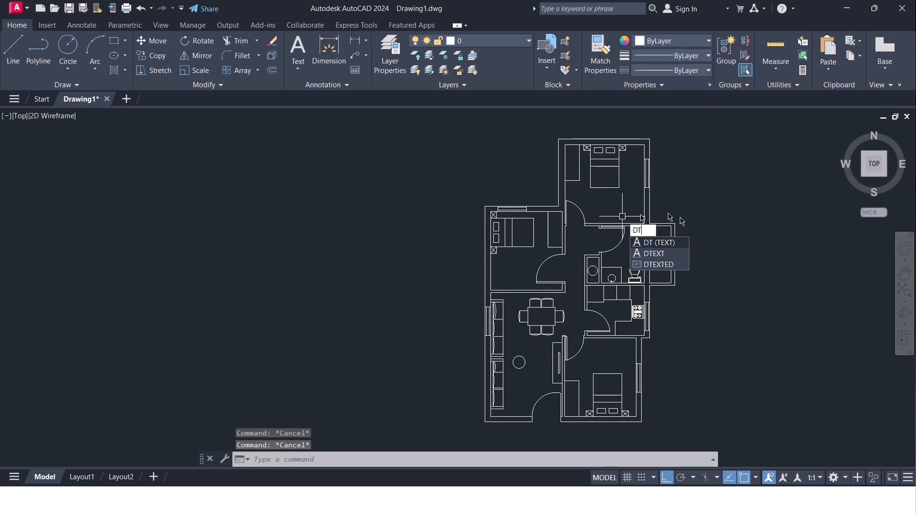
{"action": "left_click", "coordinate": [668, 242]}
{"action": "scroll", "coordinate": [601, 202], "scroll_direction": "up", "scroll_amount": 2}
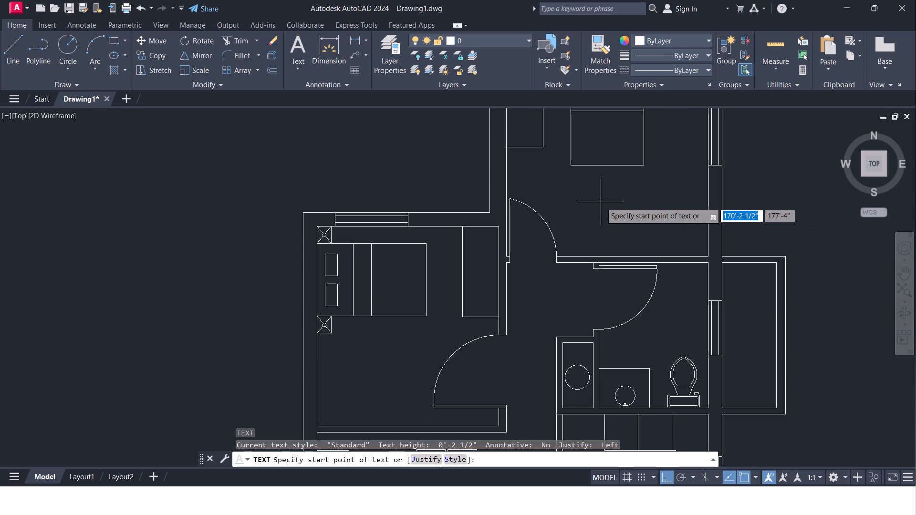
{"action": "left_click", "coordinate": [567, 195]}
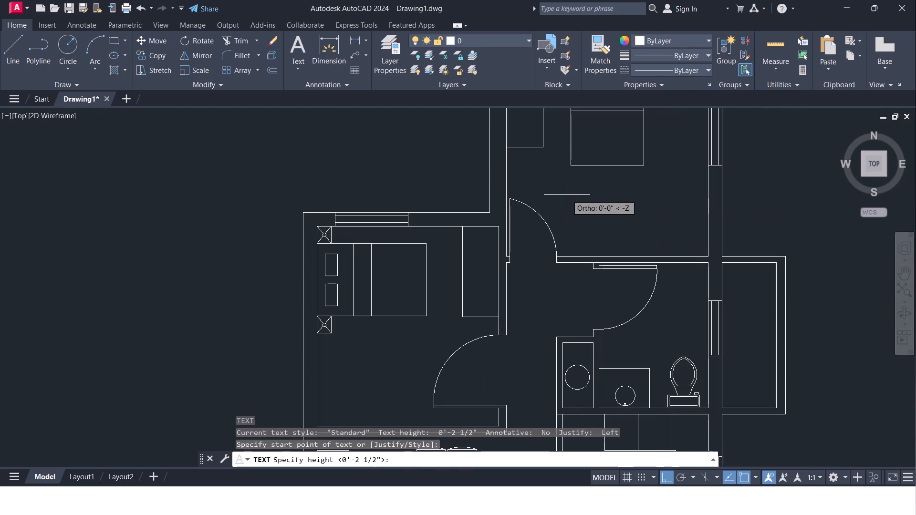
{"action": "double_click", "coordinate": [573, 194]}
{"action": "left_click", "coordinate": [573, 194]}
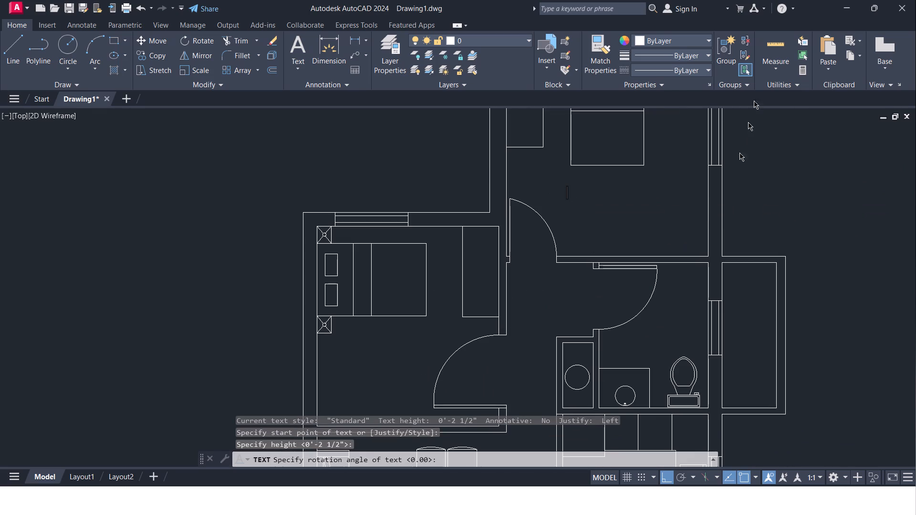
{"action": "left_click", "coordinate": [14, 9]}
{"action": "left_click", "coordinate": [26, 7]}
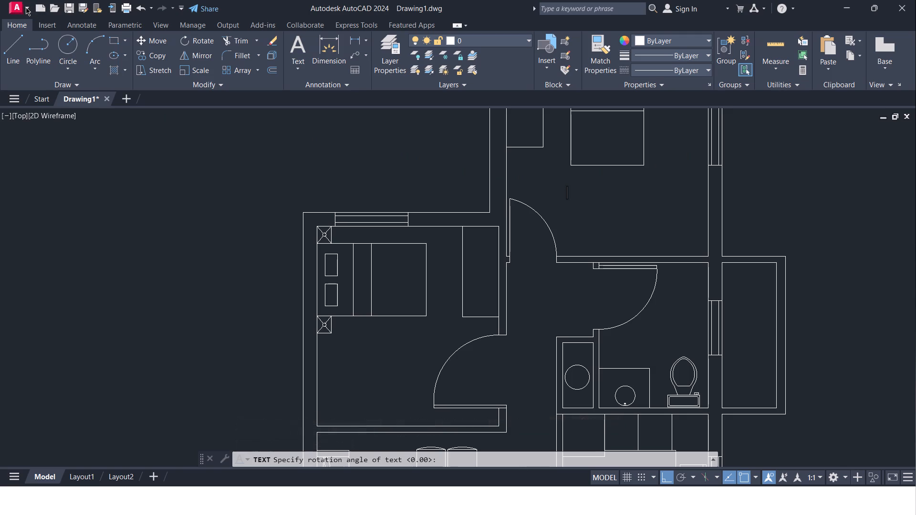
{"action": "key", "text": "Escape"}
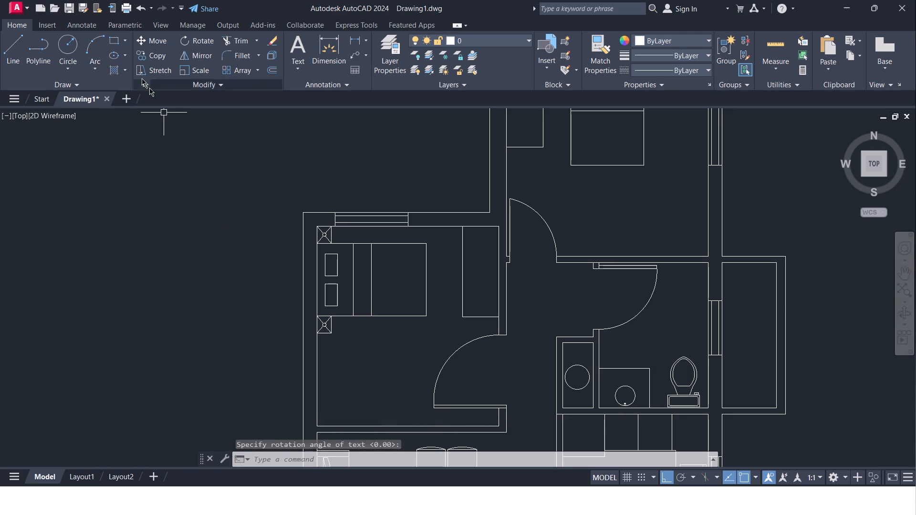
Save the drawing under the new name Drawing8 in the mallikarjun folder on the Desktop.
{"action": "left_click", "coordinate": [11, 6]}
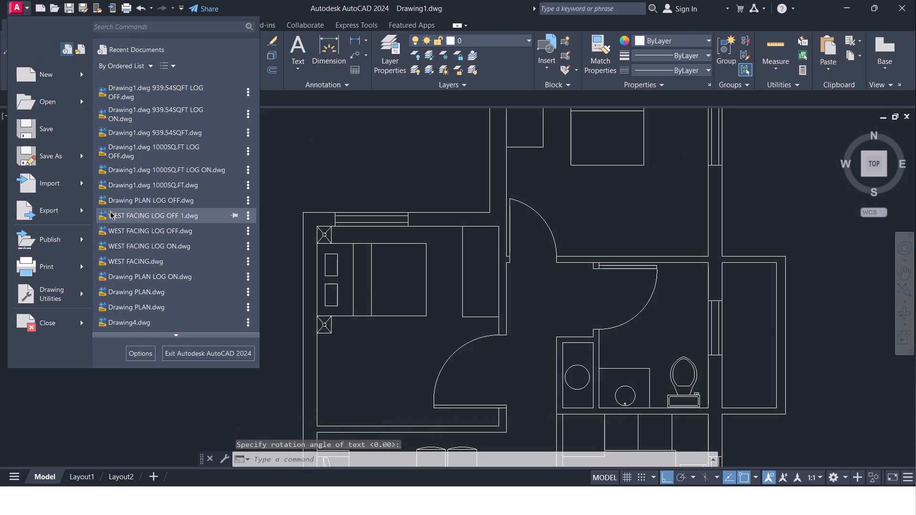
{"action": "left_click", "coordinate": [133, 95]}
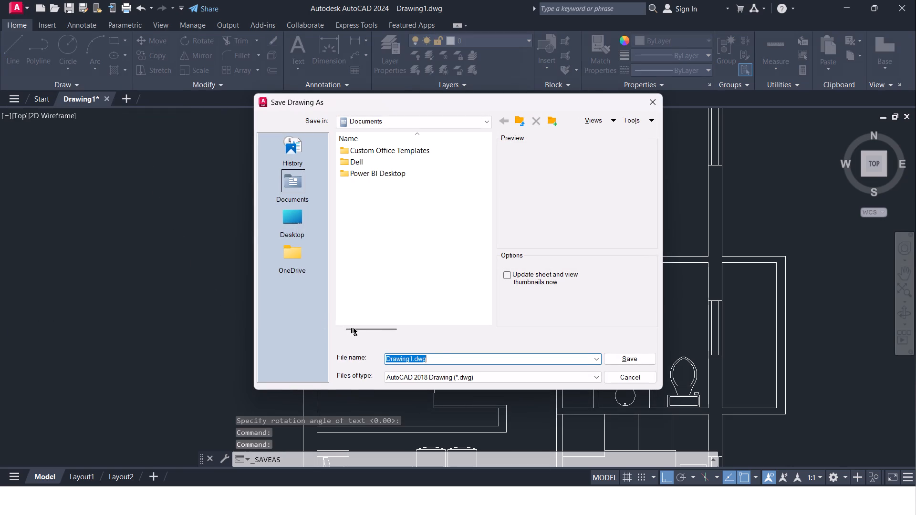
{"action": "left_click", "coordinate": [437, 357]}
{"action": "left_click", "coordinate": [292, 213]}
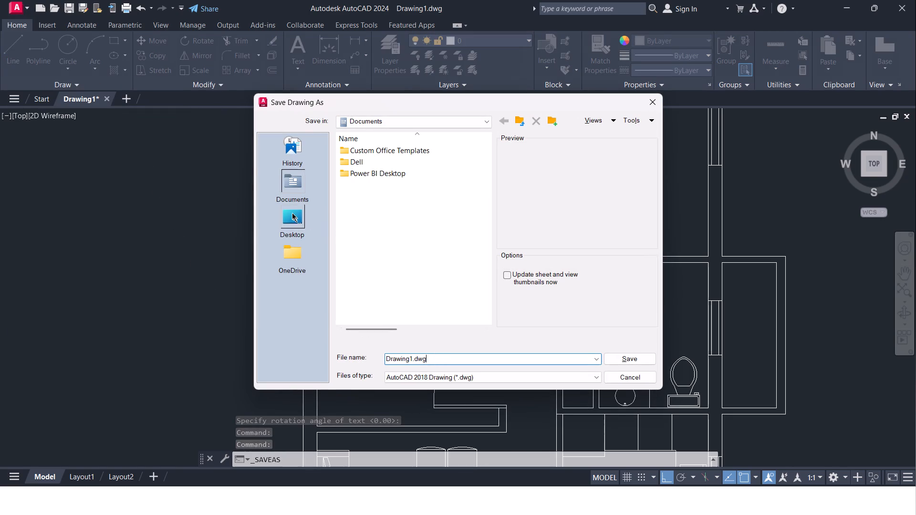
{"action": "left_click", "coordinate": [393, 306]}
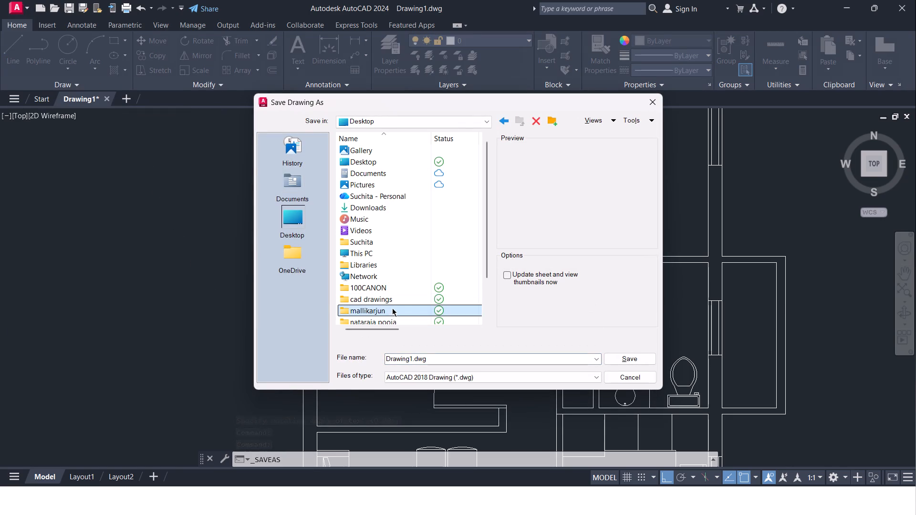
{"action": "double_click", "coordinate": [392, 308]}
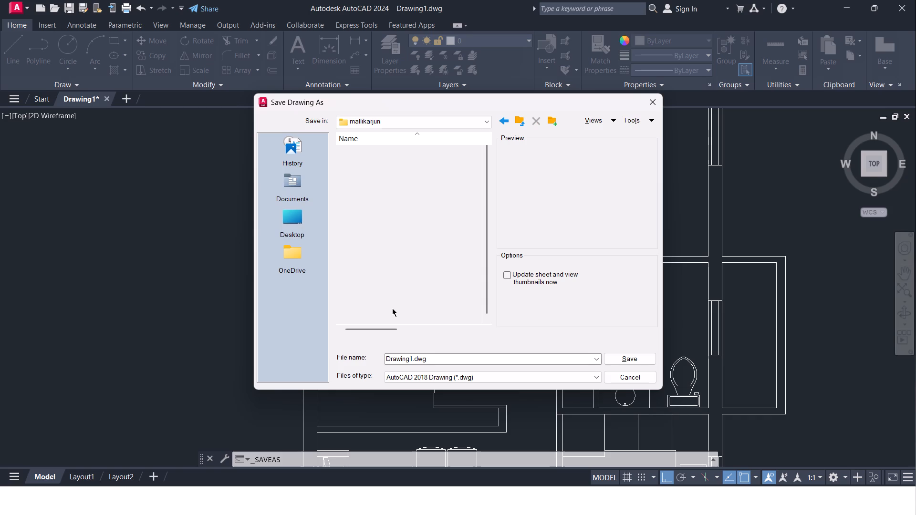
{"action": "left_click", "coordinate": [431, 360]}
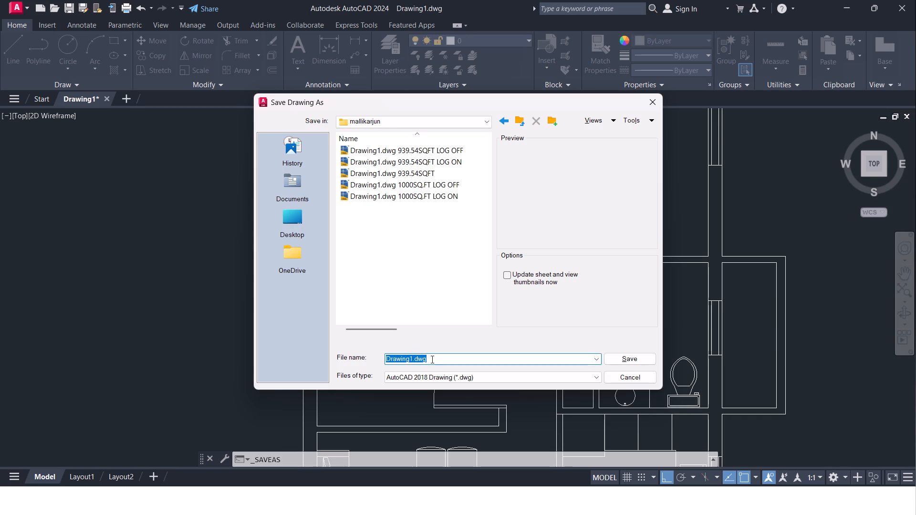
{"action": "left_click", "coordinate": [432, 360]}
{"action": "key", "text": "BackSpace"}
{"action": "key", "text": "BackSpace"}
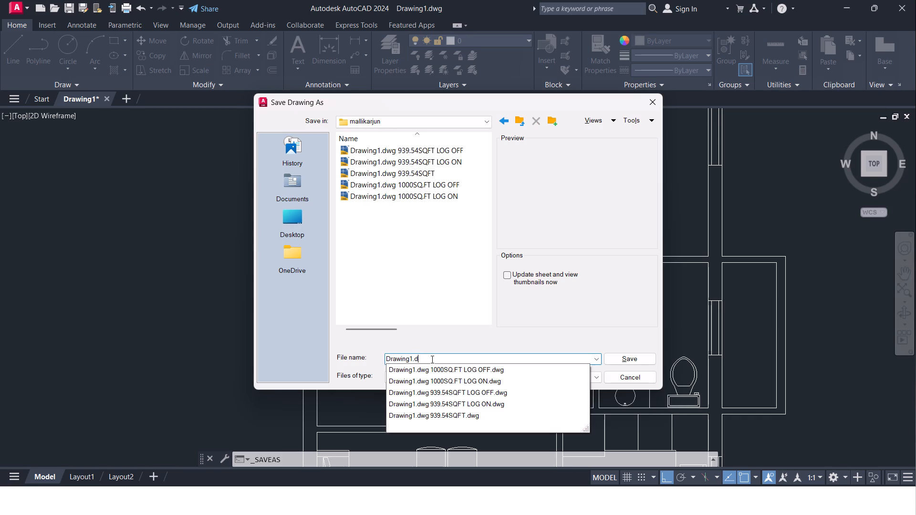
{"action": "key", "text": "BackSpace"}
{"action": "key", "text": "BackSpace"}
{"action": "key", "text": "BackSpace"}
{"action": "key", "text": "8"}
{"action": "left_click", "coordinate": [640, 356]}
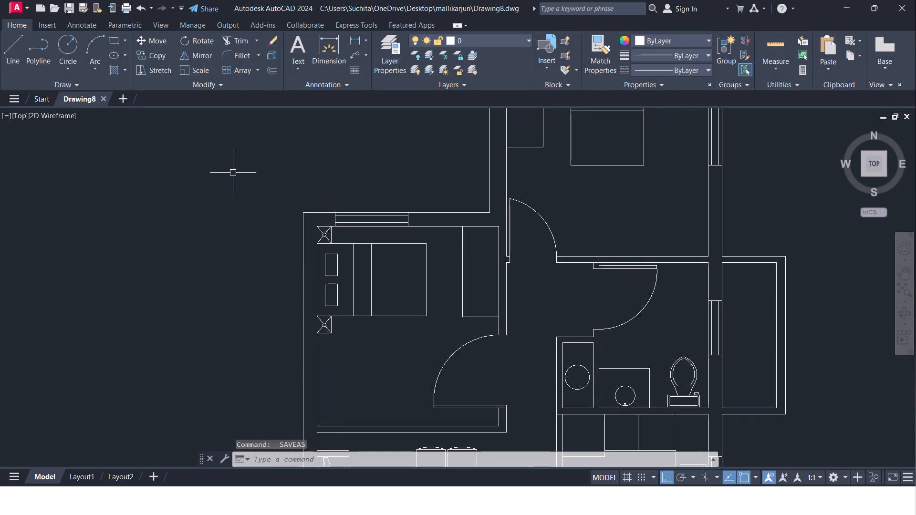